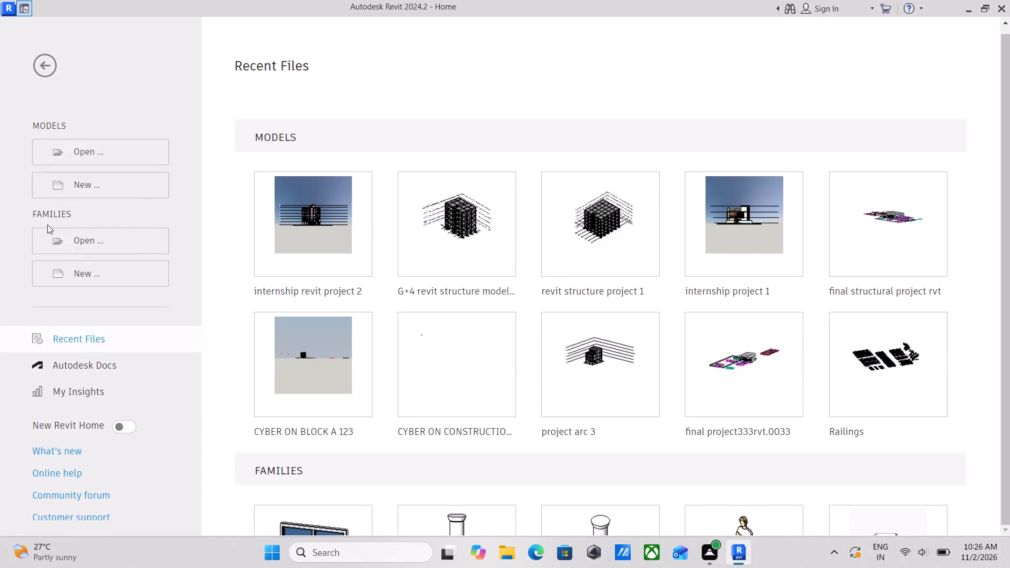
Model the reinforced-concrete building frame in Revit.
Create a new project from the default template.
{"action": "left_click", "coordinate": [65, 186]}
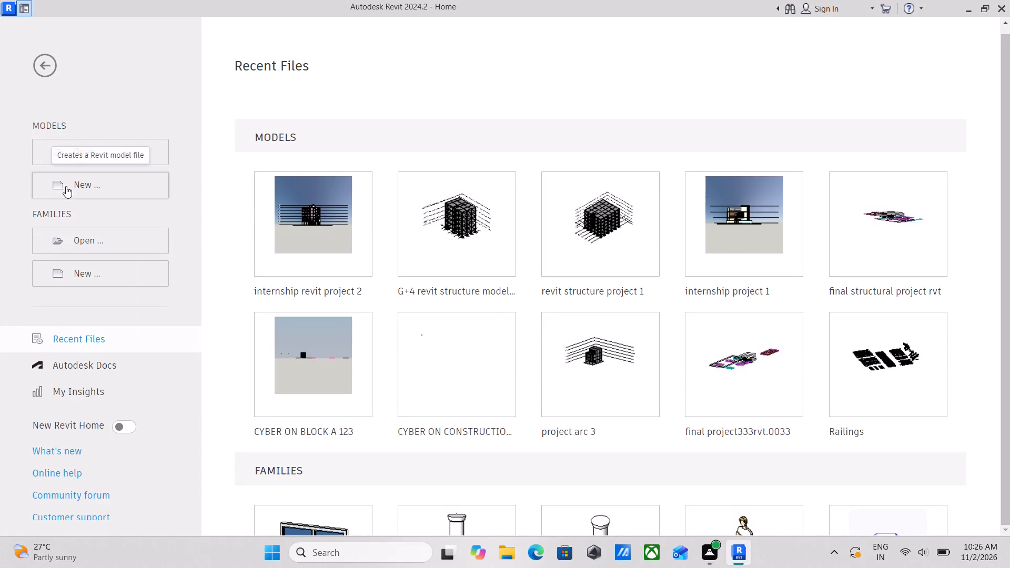
{"action": "left_click", "coordinate": [470, 241]}
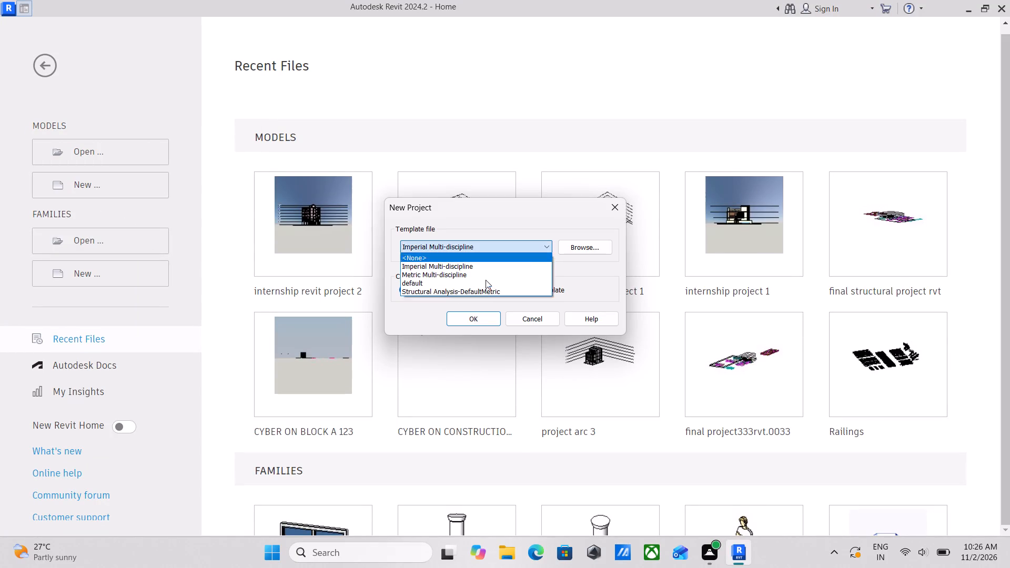
{"action": "left_click", "coordinate": [462, 282]}
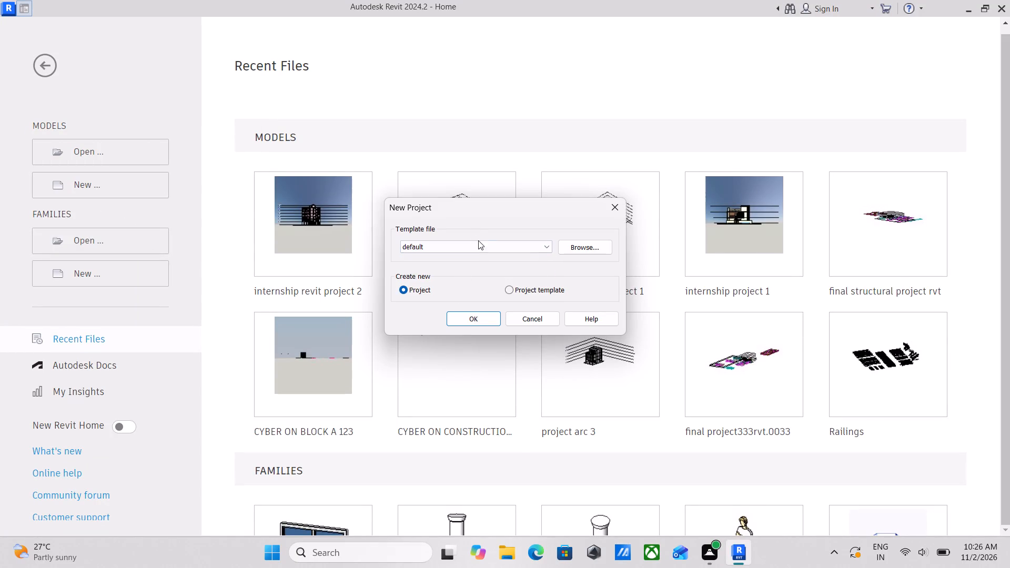
{"action": "left_click", "coordinate": [477, 248]}
{"action": "left_click", "coordinate": [466, 297]}
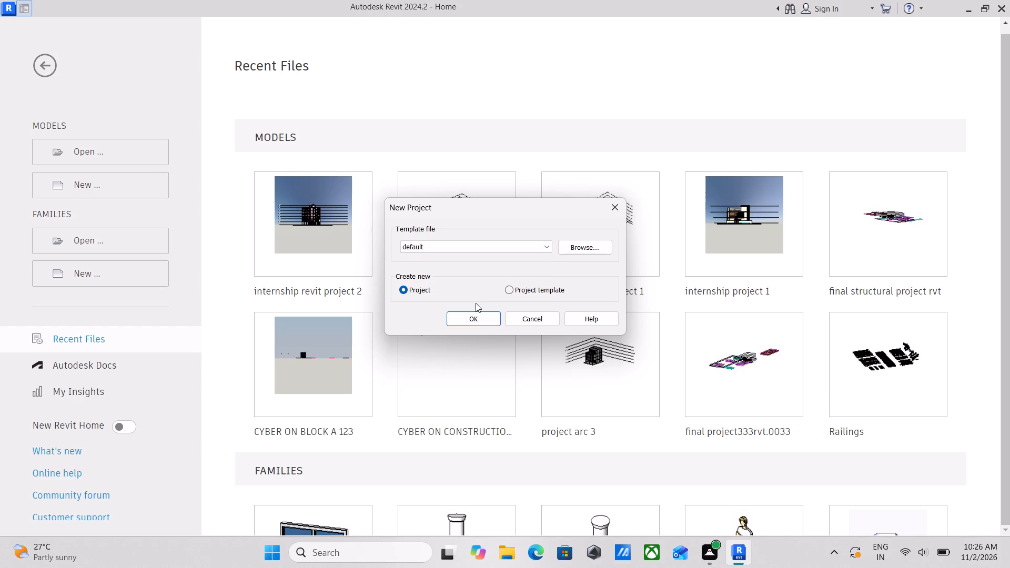
{"action": "left_click", "coordinate": [478, 312]}
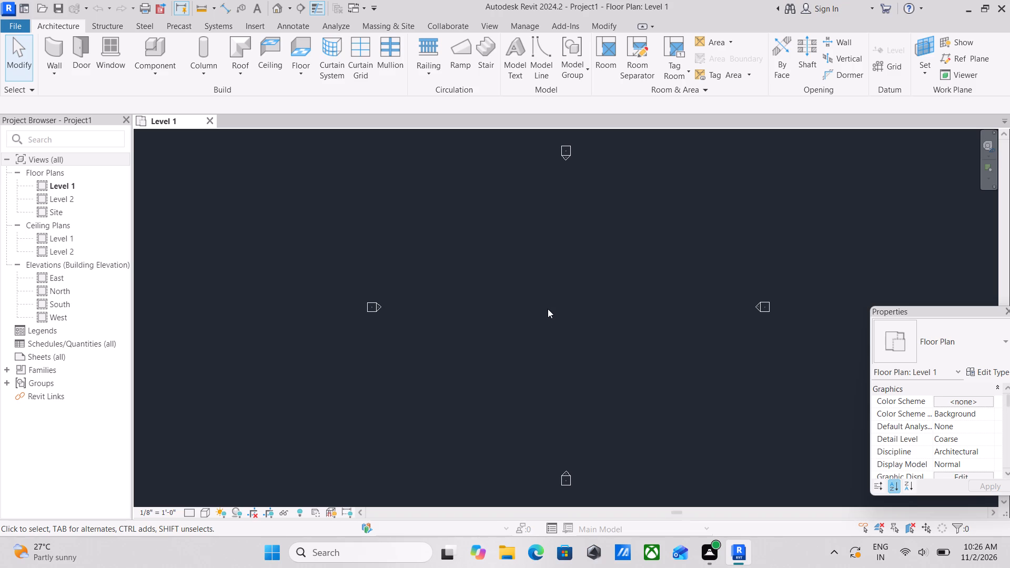
Open the North building elevation view.
{"action": "scroll", "coordinate": [585, 180], "scroll_direction": "down", "scroll_amount": 3}
{"action": "scroll", "coordinate": [612, 288], "scroll_direction": "up", "scroll_amount": 5}
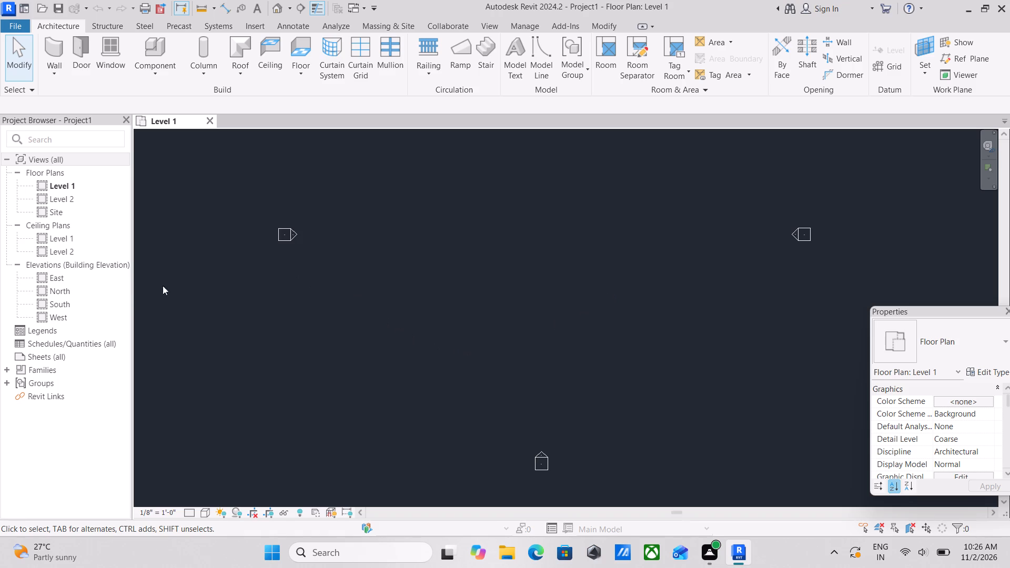
{"action": "double_click", "coordinate": [56, 295]}
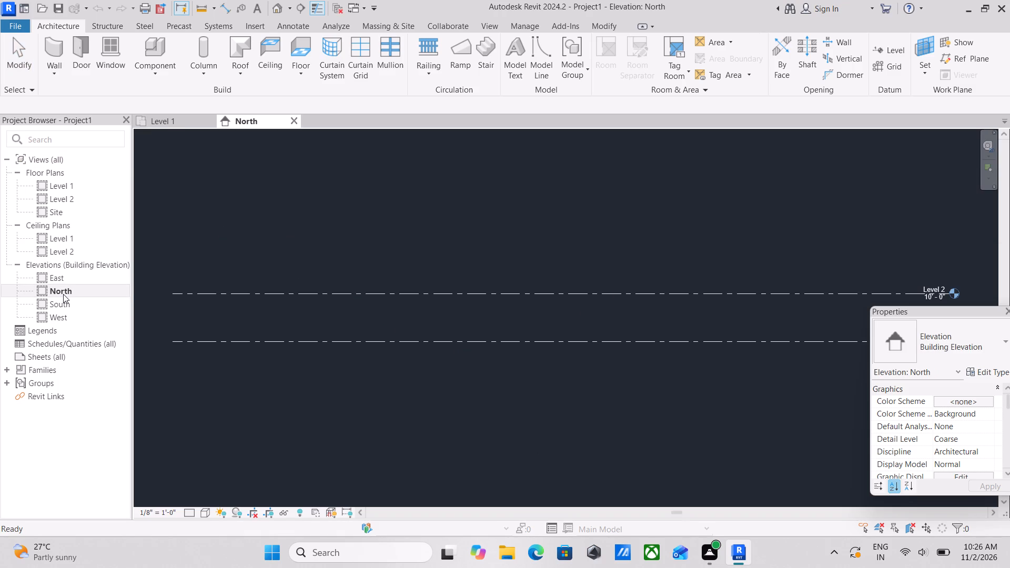
Add a new level 6' below Level 1 by picking the Level 1 line with a 6' offset.
{"action": "scroll", "coordinate": [494, 283], "scroll_direction": "down", "scroll_amount": 3}
{"action": "scroll", "coordinate": [548, 258], "scroll_direction": "down", "scroll_amount": 1}
{"action": "scroll", "coordinate": [550, 264], "scroll_direction": "up", "scroll_amount": 1}
{"action": "scroll", "coordinate": [587, 307], "scroll_direction": "up", "scroll_amount": 4}
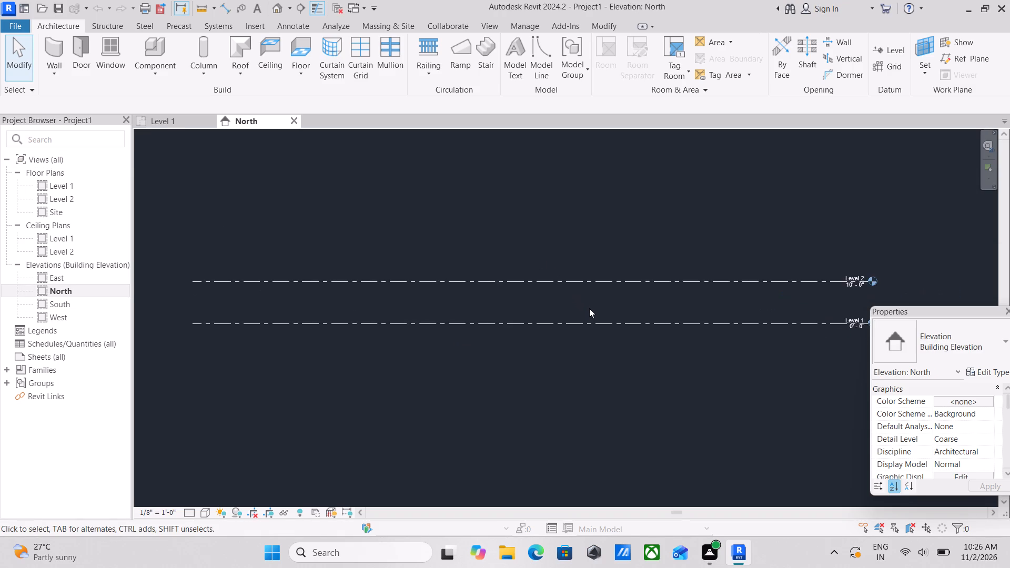
{"action": "scroll", "coordinate": [589, 308], "scroll_direction": "up", "scroll_amount": 3}
{"action": "scroll", "coordinate": [589, 308], "scroll_direction": "down", "scroll_amount": 3}
{"action": "middle_click_drag", "start_coordinate": [587, 305], "coordinate": [589, 314]}
{"action": "scroll", "coordinate": [583, 299], "scroll_direction": "down", "scroll_amount": 2}
{"action": "middle_click_drag", "start_coordinate": [581, 298], "coordinate": [574, 306]}
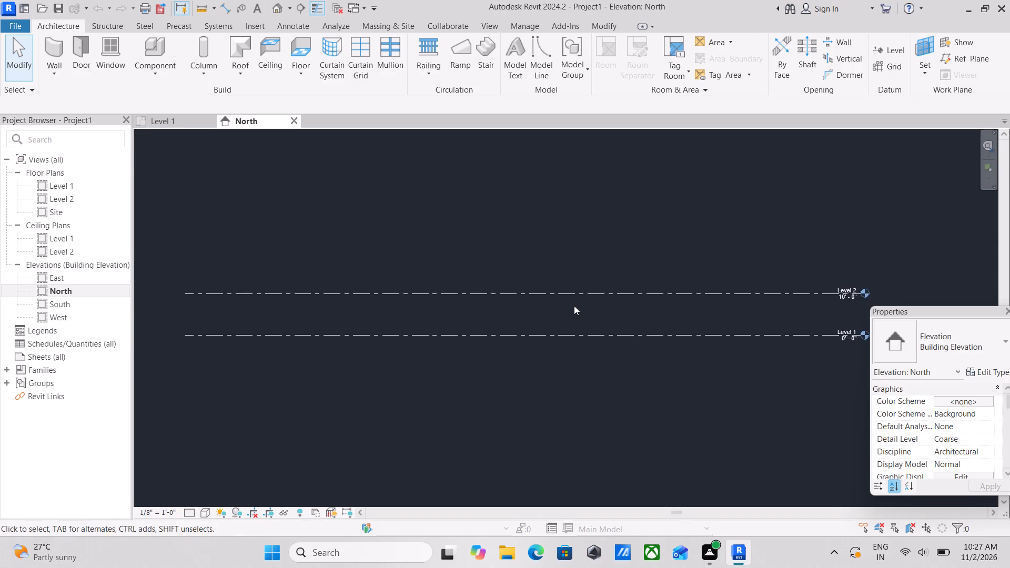
{"action": "scroll", "coordinate": [574, 306], "scroll_direction": "up", "scroll_amount": 1}
{"action": "middle_click_drag", "start_coordinate": [573, 305], "coordinate": [540, 244]}
{"action": "type", "text": "ll"}
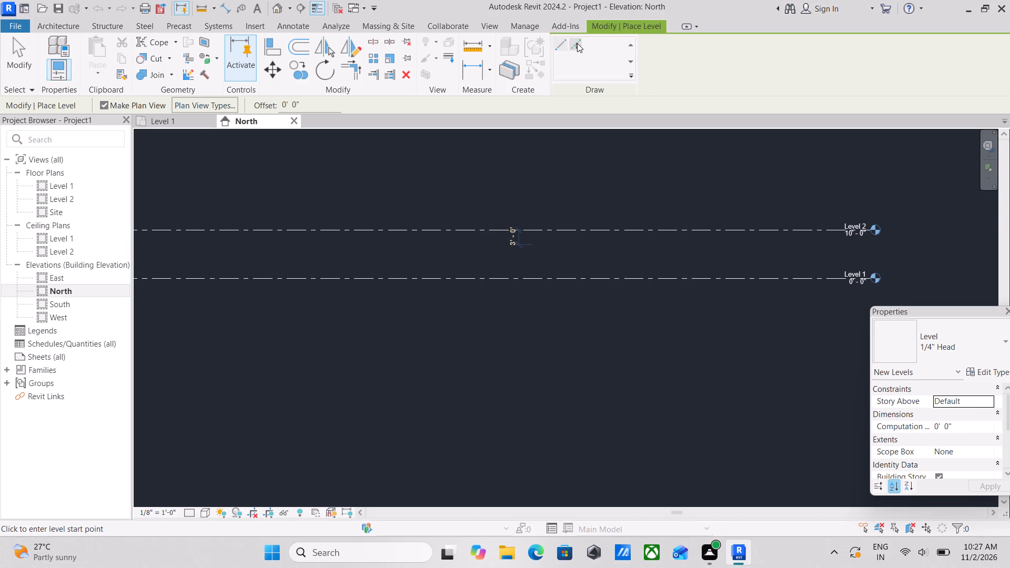
{"action": "left_click_drag", "start_coordinate": [578, 43], "coordinate": [583, 43]}
{"action": "left_click_drag", "start_coordinate": [319, 107], "coordinate": [206, 115]}
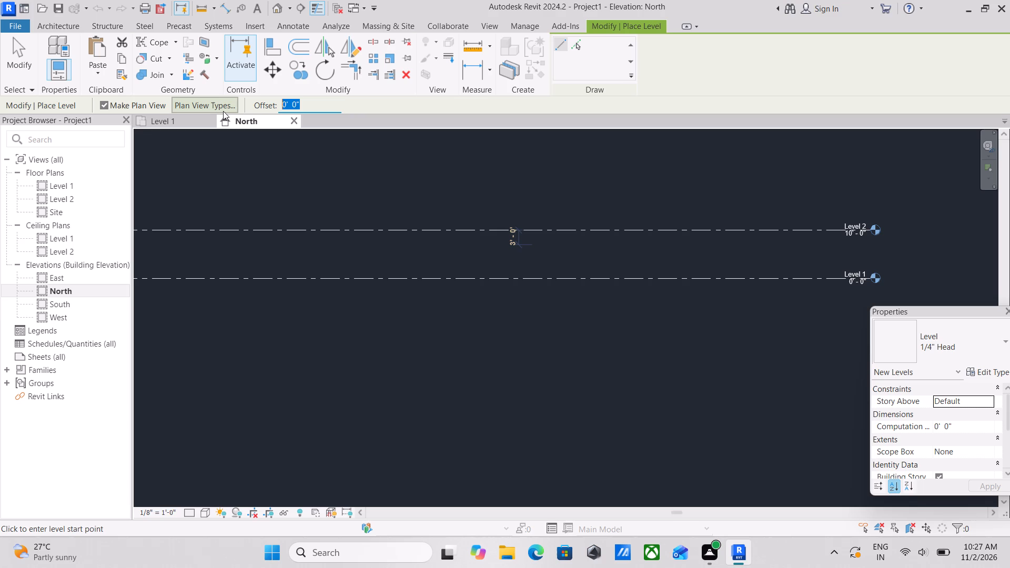
{"action": "key", "text": "minus"}
{"action": "key", "text": "BackSpace"}
{"action": "type", "text": "6'"}
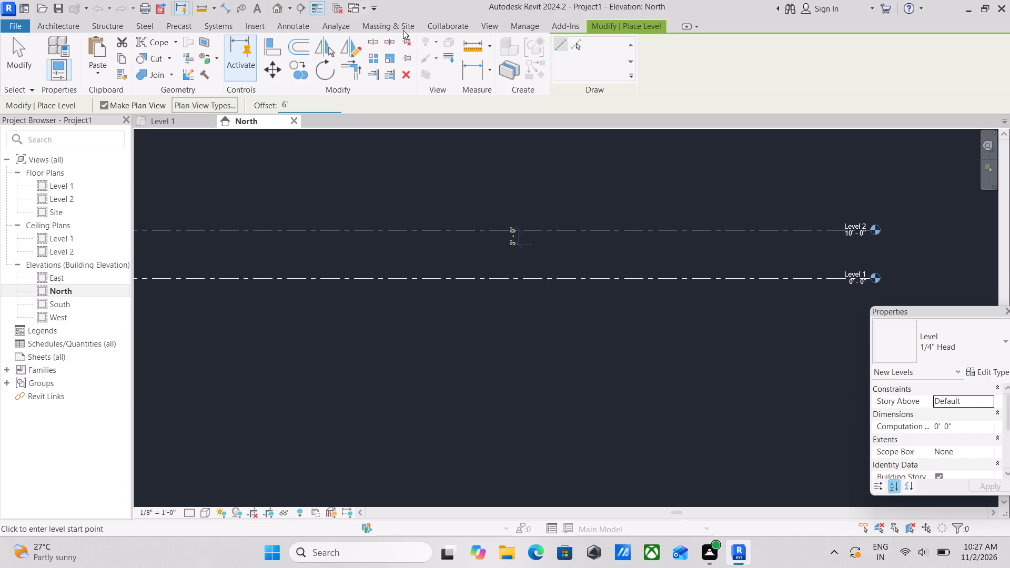
{"action": "left_click", "coordinate": [571, 45]}
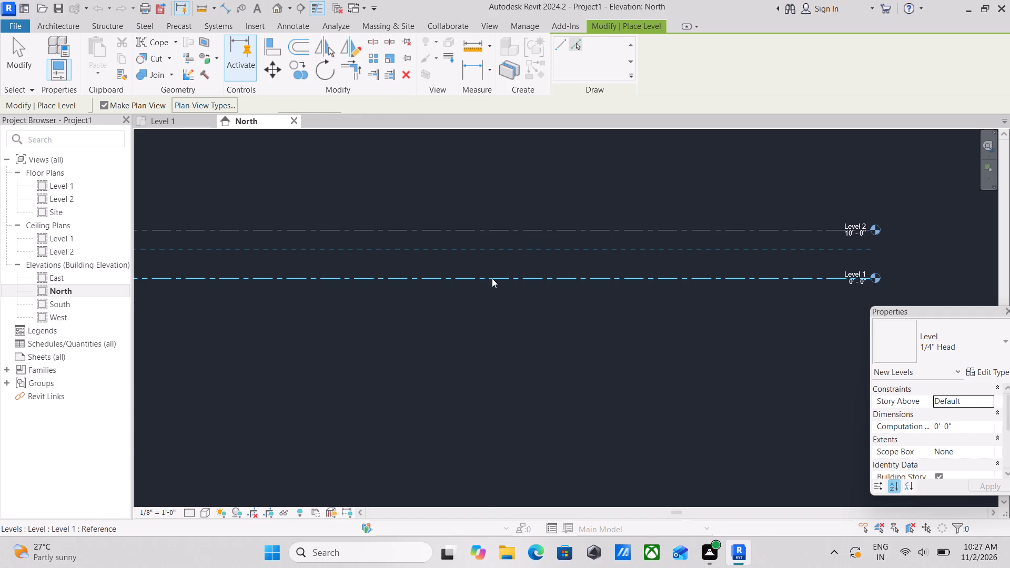
{"action": "left_click", "coordinate": [469, 281]}
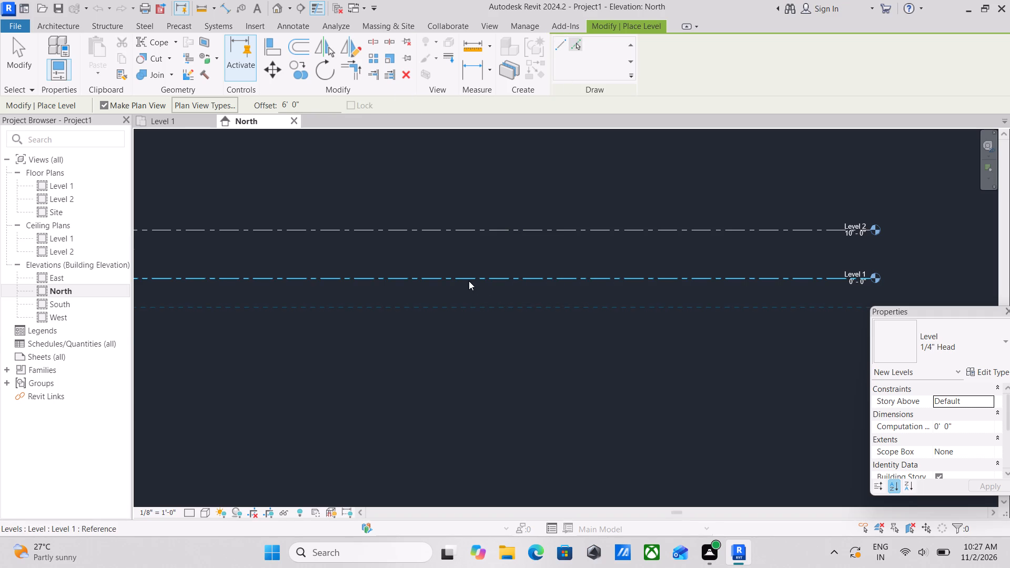
{"action": "scroll", "coordinate": [650, 350], "scroll_direction": "down", "scroll_amount": 2}
{"action": "key", "text": "Escape"}
{"action": "scroll", "coordinate": [655, 343], "scroll_direction": "up", "scroll_amount": 4}
{"action": "key", "text": "Escape"}
{"action": "middle_click_drag", "start_coordinate": [655, 343], "coordinate": [604, 329]}
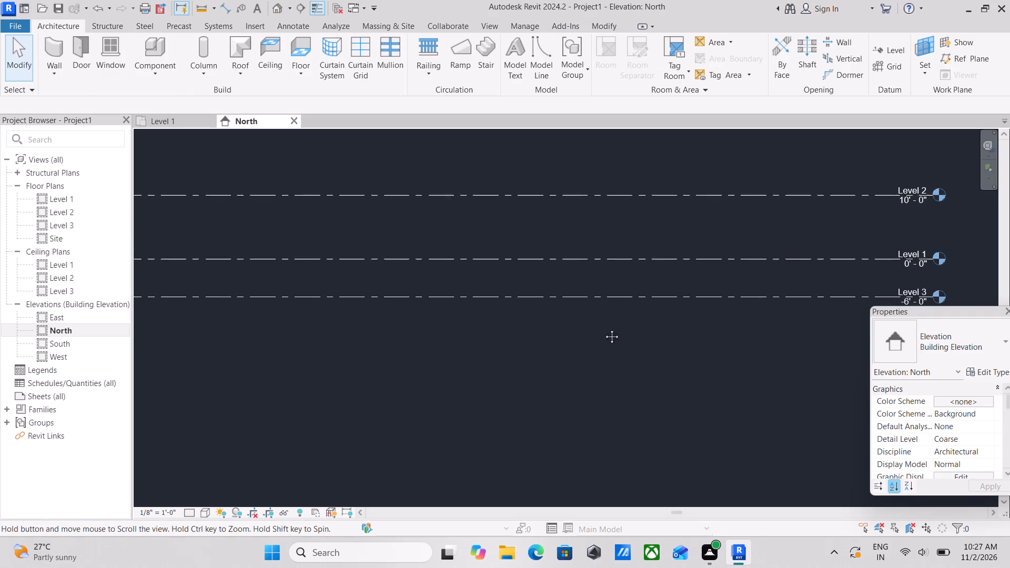
{"action": "middle_click_drag", "start_coordinate": [604, 329], "coordinate": [427, 326]}
{"action": "scroll", "coordinate": [303, 323], "scroll_direction": "up", "scroll_amount": 1}
{"action": "key", "text": "Escape"}
Rename the level at -6' to TOP OF FOOTING and rename its corresponding views as well.
{"action": "scroll", "coordinate": [726, 256], "scroll_direction": "up", "scroll_amount": 7}
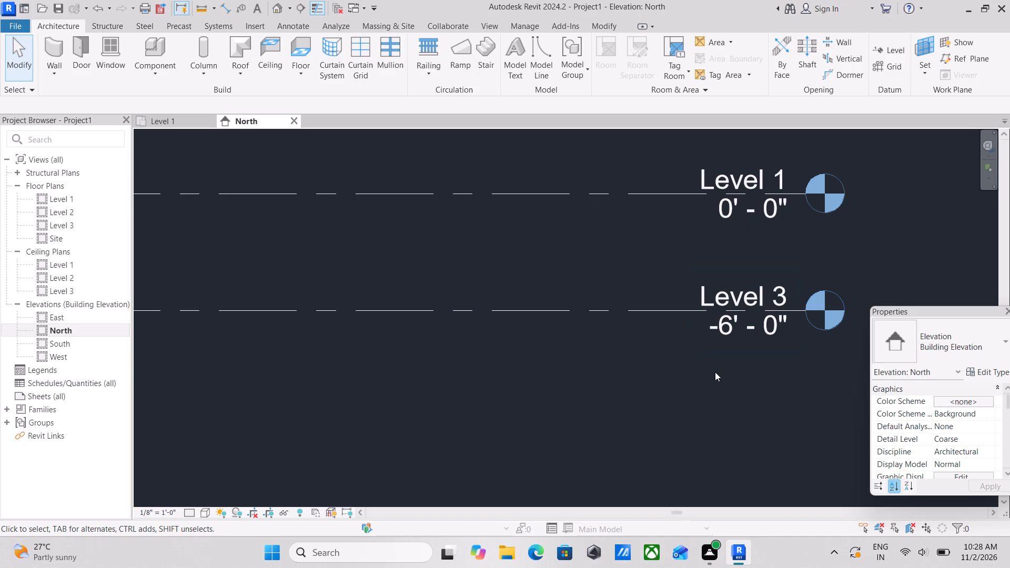
{"action": "scroll", "coordinate": [750, 305], "scroll_direction": "up", "scroll_amount": 1}
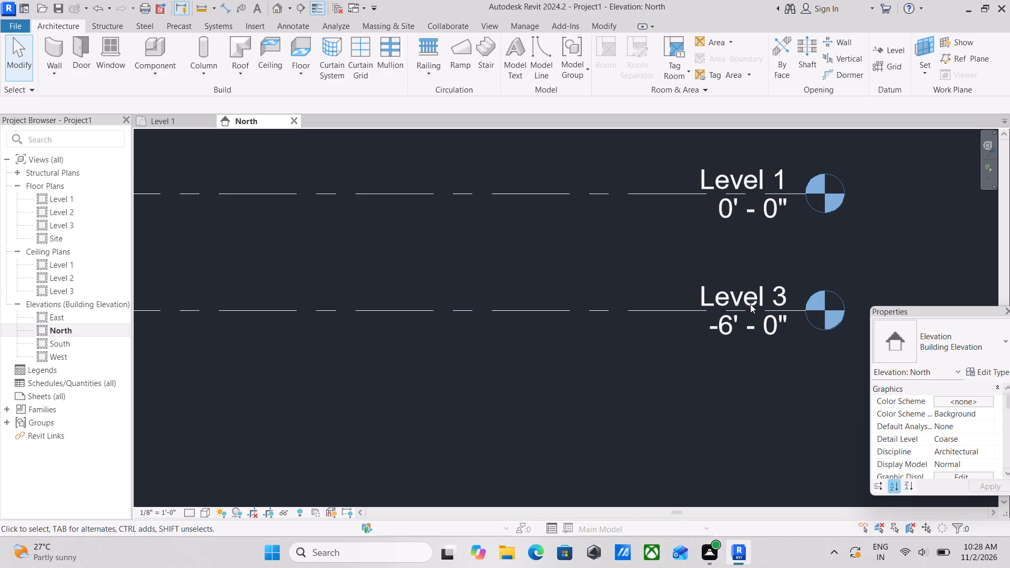
{"action": "scroll", "coordinate": [750, 304], "scroll_direction": "up", "scroll_amount": 2}
{"action": "scroll", "coordinate": [750, 304], "scroll_direction": "down", "scroll_amount": 9}
{"action": "left_click", "coordinate": [755, 302]}
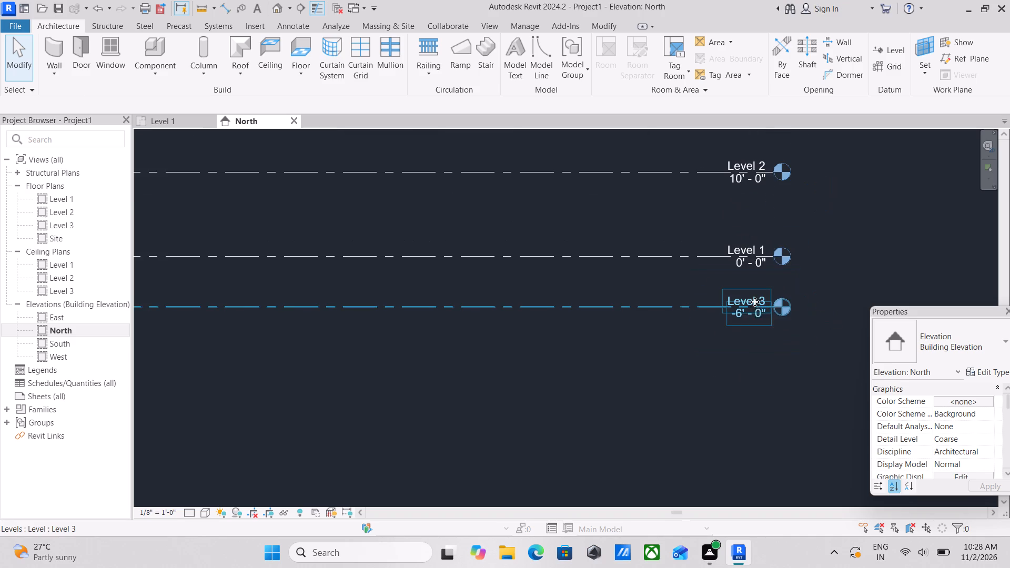
{"action": "left_click", "coordinate": [755, 301]}
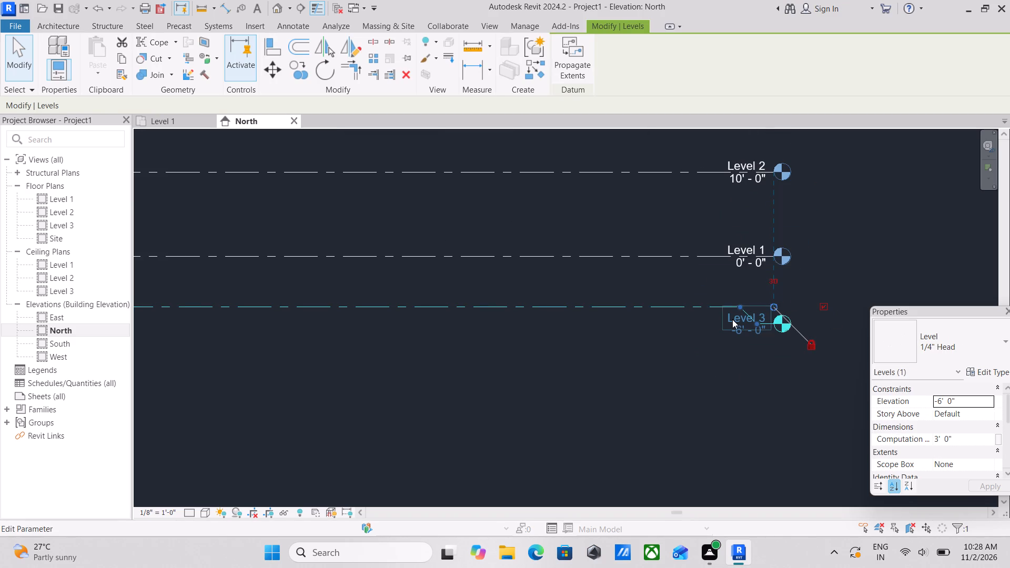
{"action": "left_click", "coordinate": [732, 319]}
{"action": "key", "text": "Escape"}
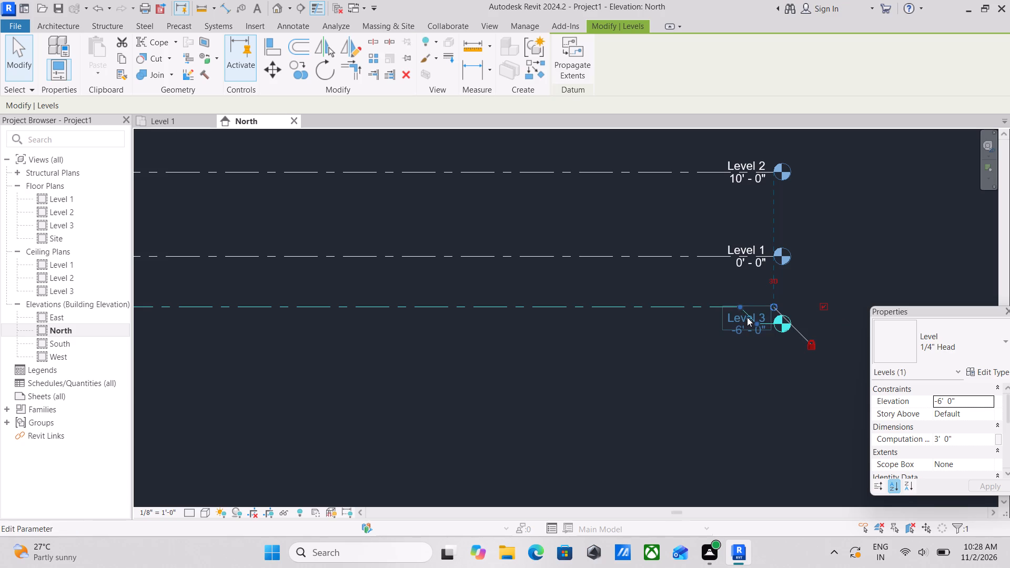
{"action": "double_click", "coordinate": [747, 317]}
{"action": "left_click_drag", "start_coordinate": [747, 317], "coordinate": [664, 311]}
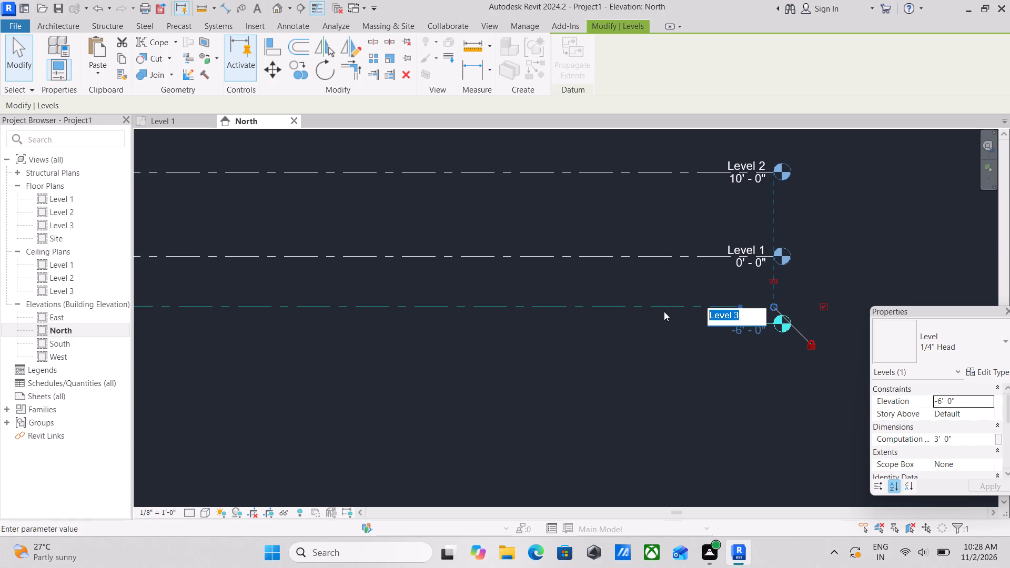
{"action": "type", "text": "to"}
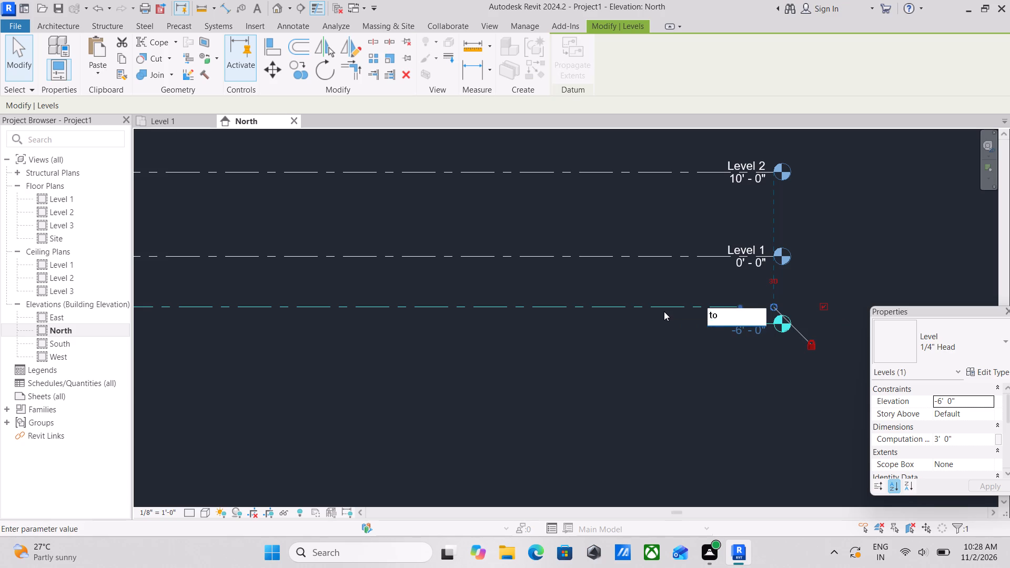
{"action": "key", "text": "BackSpace"}
{"action": "key", "text": "BackSpace"}
{"action": "type", "text": "TOP OF"}
{"action": "key", "text": "space"}
{"action": "type", "text": "FOOTING"}
{"action": "key", "text": "Return"}
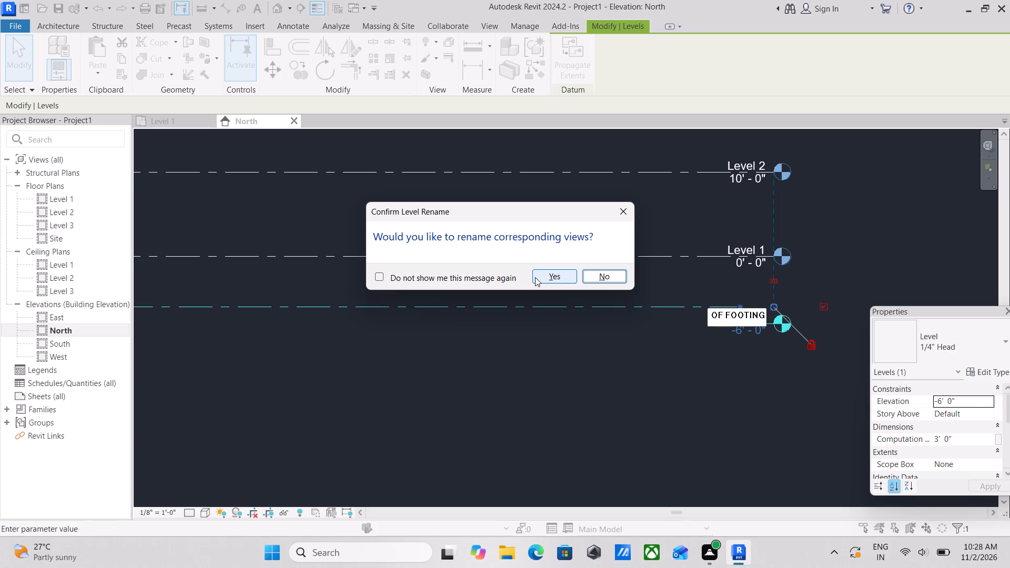
{"action": "left_click", "coordinate": [563, 277]}
Rename Level 1 to GROUND LEVEL and rename its corresponding views as well.
{"action": "scroll", "coordinate": [753, 247], "scroll_direction": "down", "scroll_amount": 1}
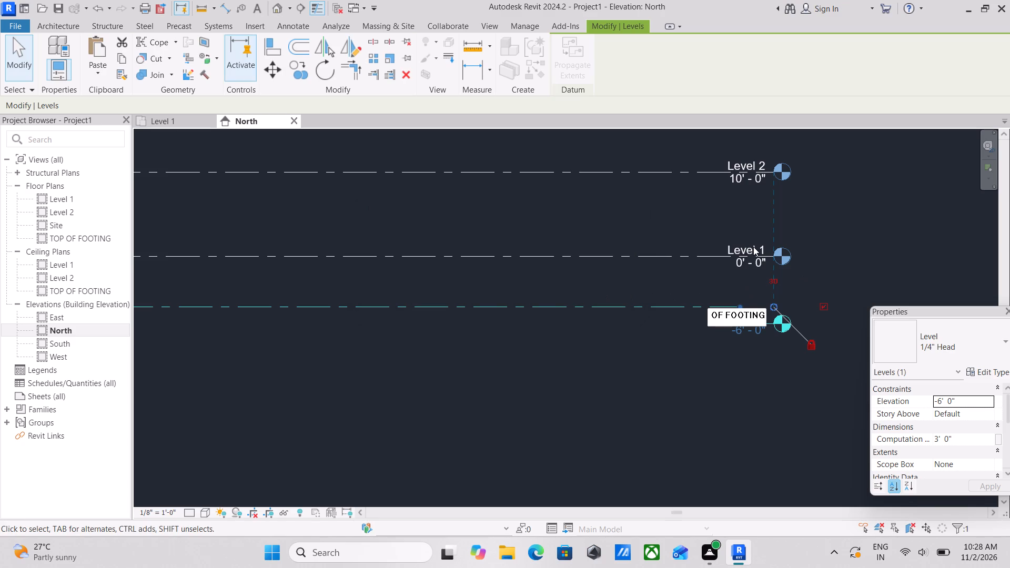
{"action": "scroll", "coordinate": [753, 247], "scroll_direction": "up", "scroll_amount": 4}
{"action": "double_click", "coordinate": [756, 247]}
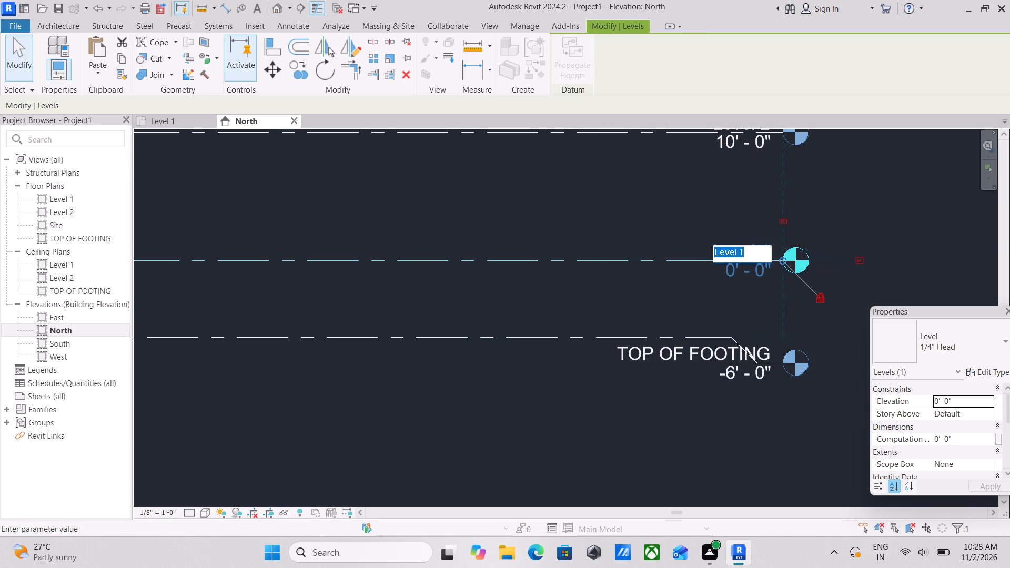
{"action": "type", "text": "GR"}
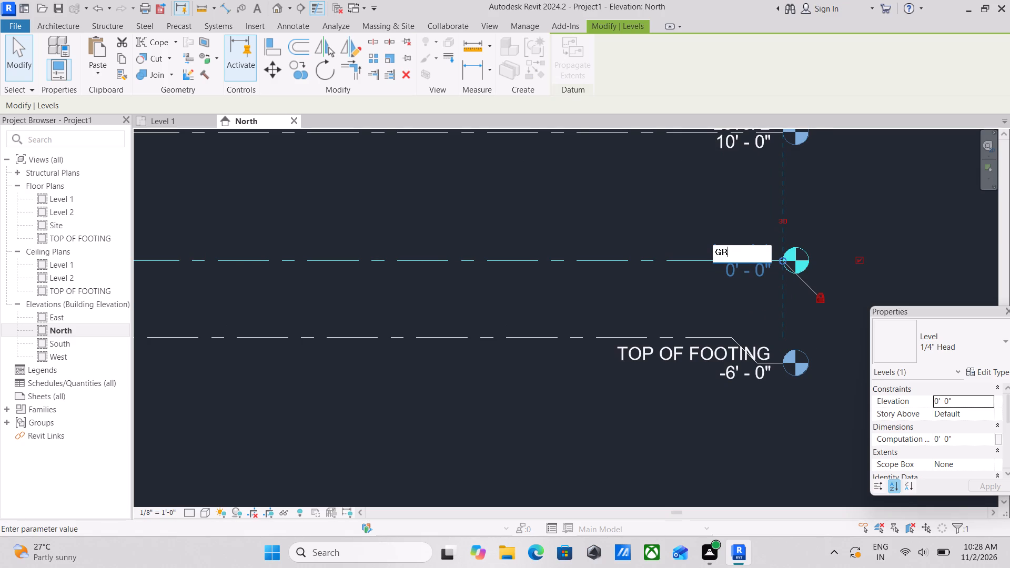
{"action": "type", "text": "OUND"}
{"action": "key", "text": "space"}
{"action": "key", "text": "f"}
{"action": "key", "text": "l"}
{"action": "key", "text": "BackSpace"}
{"action": "key", "text": "BackSpace"}
{"action": "type", "text": "LEVEL"}
{"action": "key", "text": "Return"}
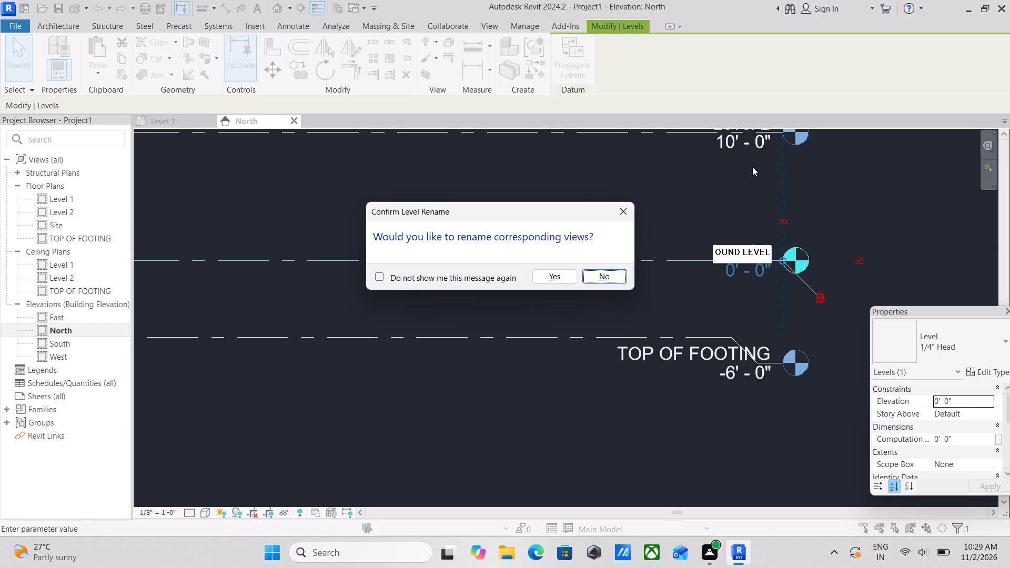
{"action": "left_click", "coordinate": [556, 278]}
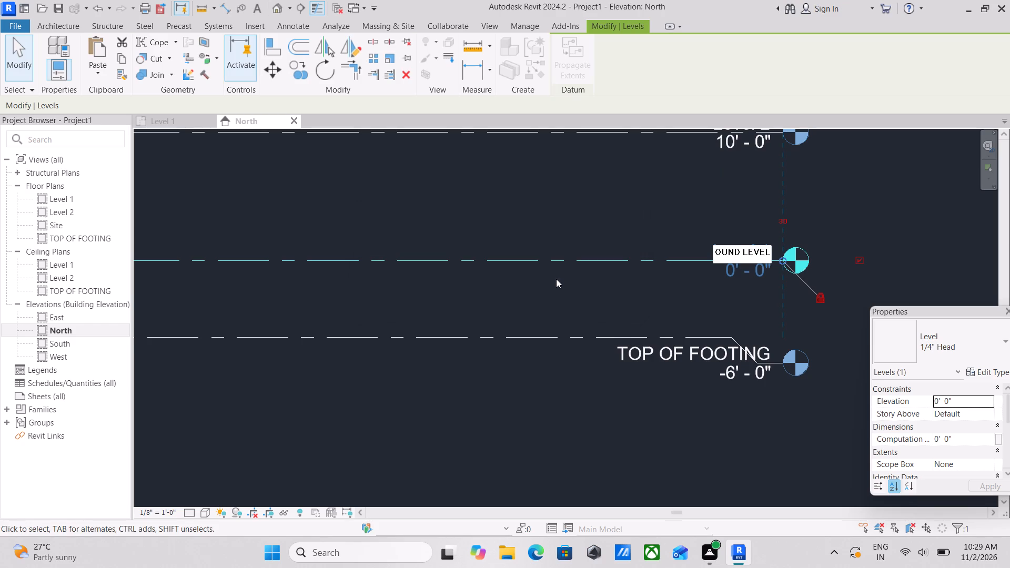
Rename Level 2 at 10' to FIRST FLR and rename its corresponding views as well.
{"action": "scroll", "coordinate": [621, 269], "scroll_direction": "down", "scroll_amount": 3}
{"action": "key", "text": "Escape"}
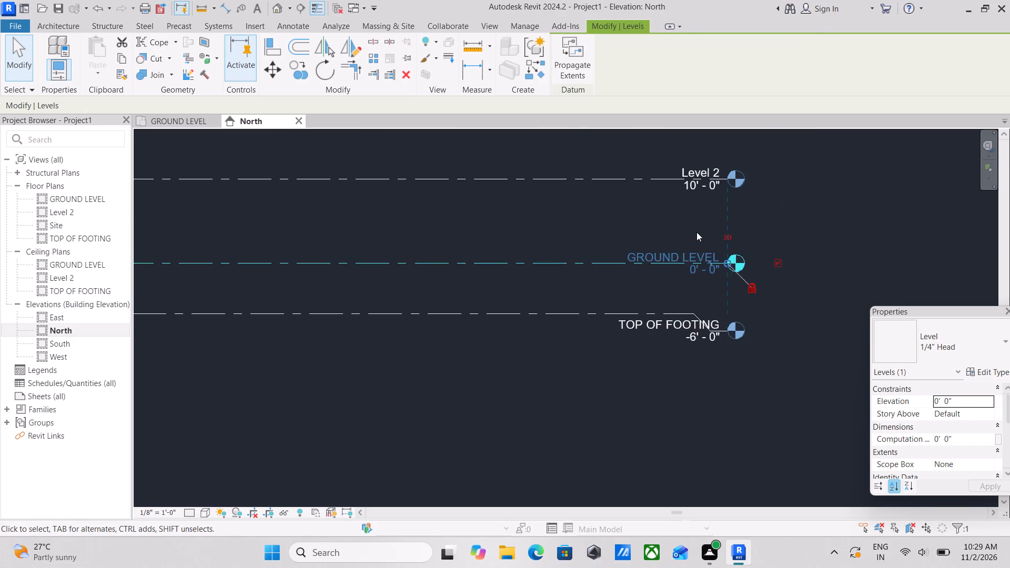
{"action": "scroll", "coordinate": [696, 231], "scroll_direction": "down", "scroll_amount": 3}
{"action": "middle_click_drag", "start_coordinate": [696, 231], "coordinate": [699, 322]}
{"action": "scroll", "coordinate": [698, 288], "scroll_direction": "up", "scroll_amount": 2}
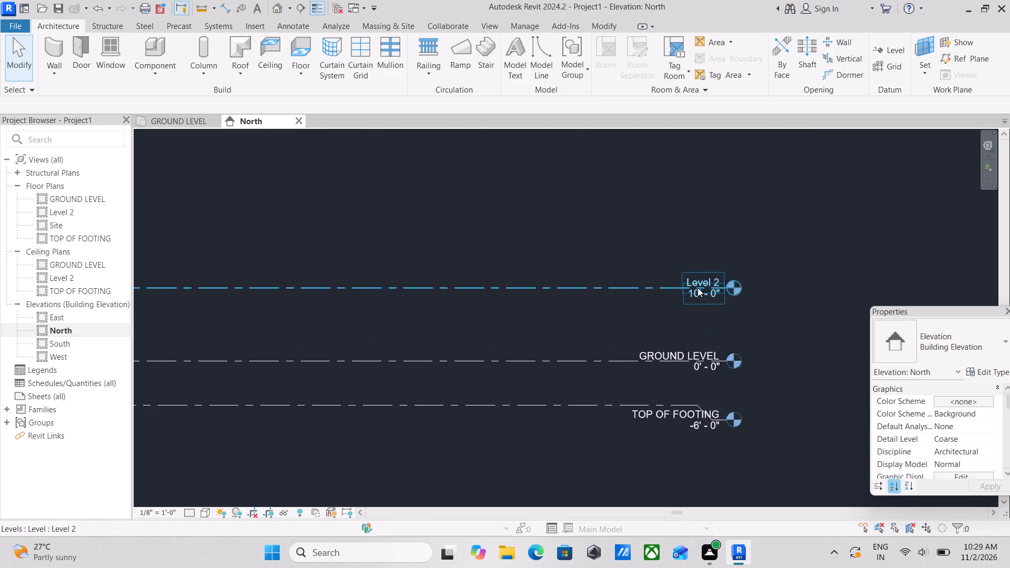
{"action": "scroll", "coordinate": [565, 332], "scroll_direction": "down", "scroll_amount": 1}
{"action": "middle_click_drag", "start_coordinate": [530, 342], "coordinate": [717, 354]}
{"action": "middle_click_drag", "start_coordinate": [694, 346], "coordinate": [577, 365]}
{"action": "scroll", "coordinate": [685, 346], "scroll_direction": "up", "scroll_amount": 1}
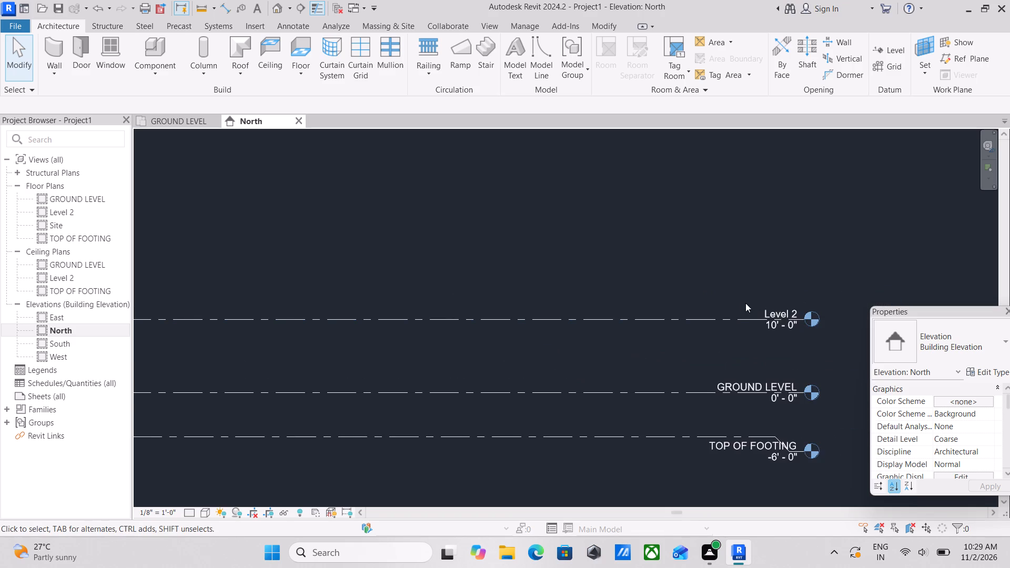
{"action": "middle_click_drag", "start_coordinate": [744, 303], "coordinate": [695, 312]}
{"action": "double_click", "coordinate": [729, 320]}
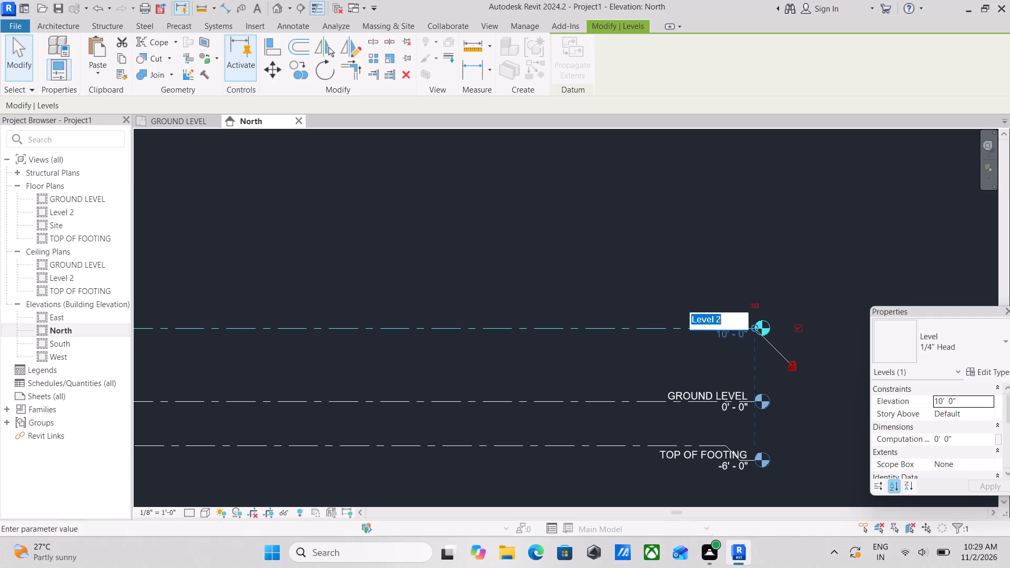
{"action": "key", "text": "f"}
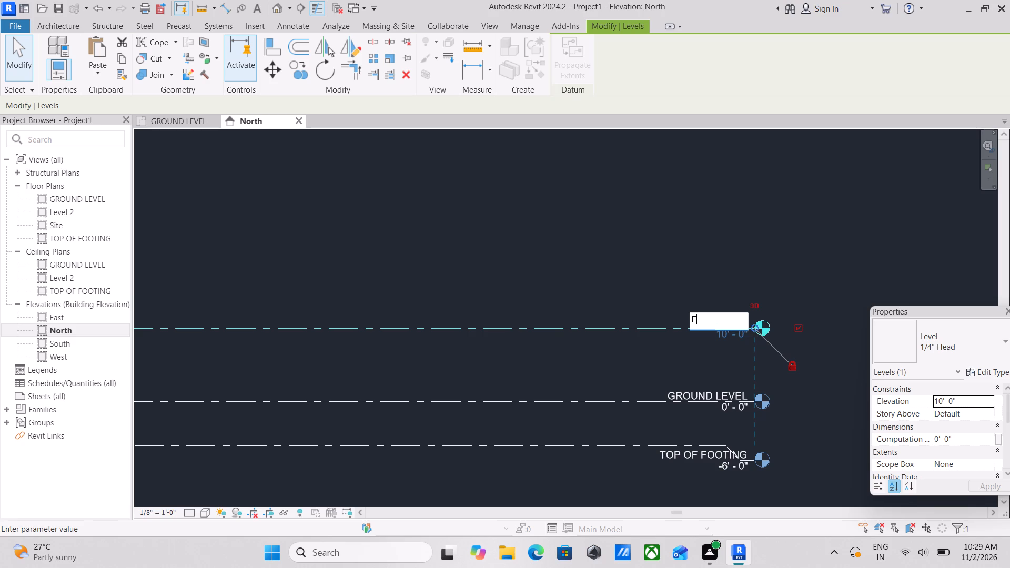
{"action": "type", "text": "IR"}
{"action": "key", "text": "s"}
{"action": "type", "text": "T"}
{"action": "key", "text": "space"}
{"action": "type", "text": "FL"}
{"action": "key", "text": "r"}
{"action": "key", "text": "Return"}
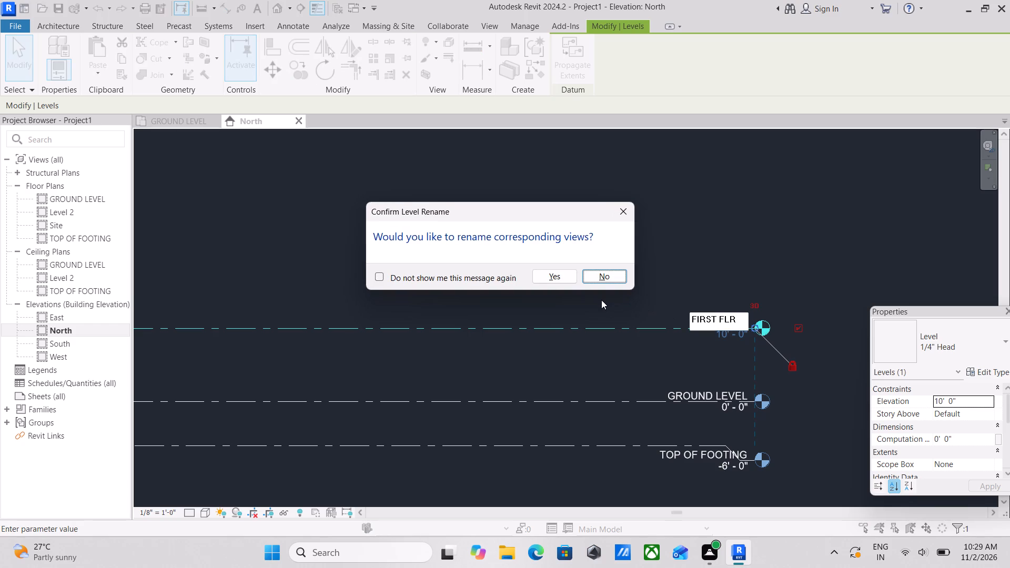
{"action": "left_click", "coordinate": [563, 274]}
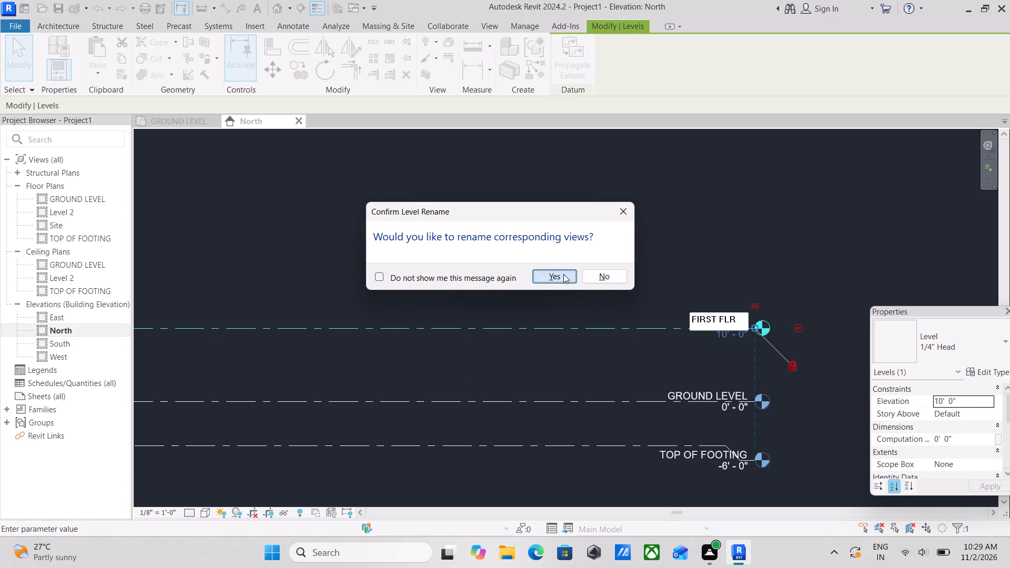
{"action": "scroll", "coordinate": [581, 279], "scroll_direction": "down", "scroll_amount": 3}
{"action": "scroll", "coordinate": [672, 256], "scroll_direction": "down", "scroll_amount": 2}
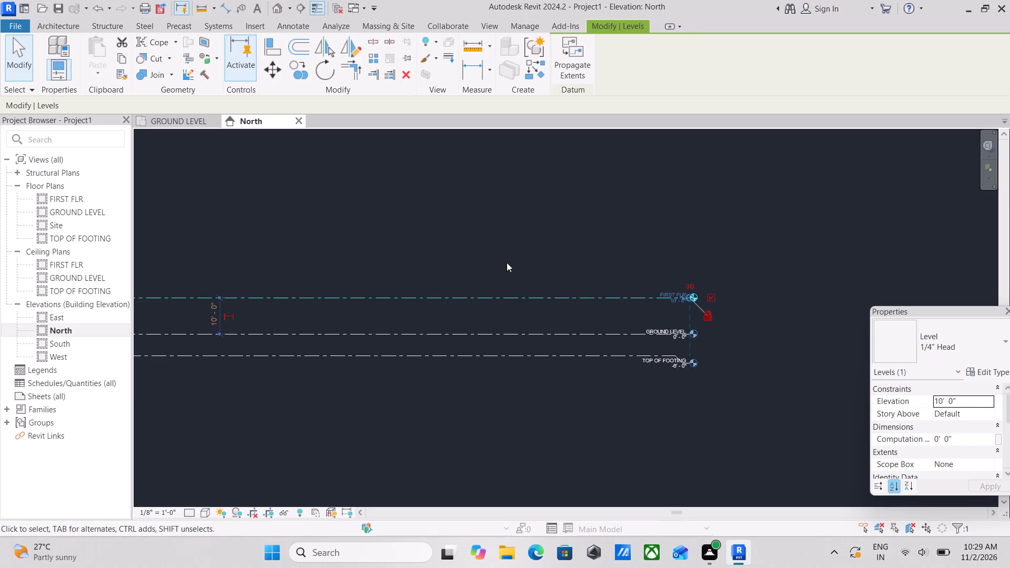
{"action": "middle_click_drag", "start_coordinate": [547, 278], "coordinate": [882, 373]}
{"action": "key", "text": "Escape"}
Add a new level 10' above FIRST FLR by picking the FIRST FLR line with a 10' offset.
{"action": "middle_click_drag", "start_coordinate": [644, 329], "coordinate": [541, 300]}
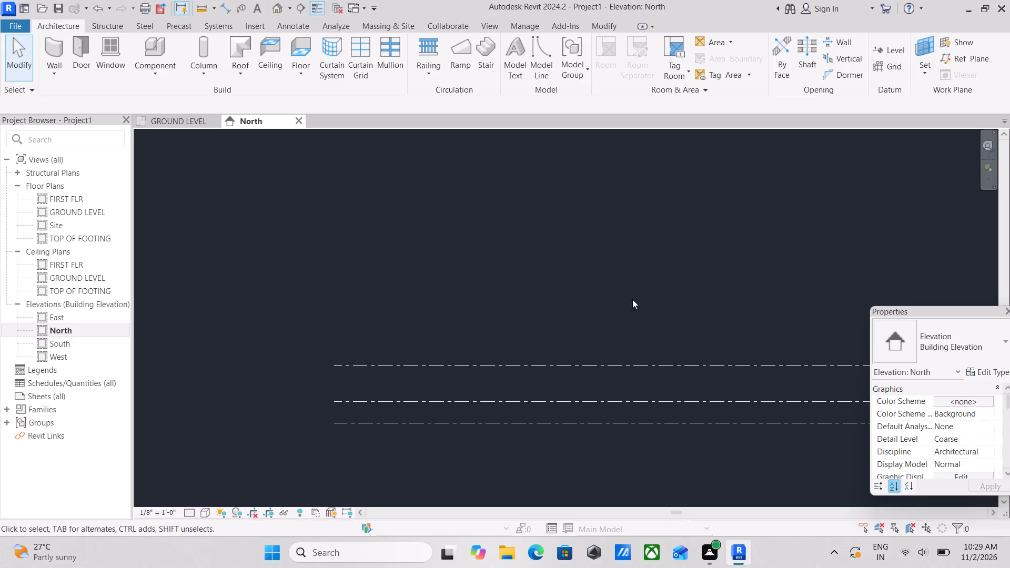
{"action": "scroll", "coordinate": [679, 281], "scroll_direction": "down", "scroll_amount": 3}
{"action": "middle_click_drag", "start_coordinate": [678, 280], "coordinate": [555, 273]}
{"action": "scroll", "coordinate": [555, 273], "scroll_direction": "up", "scroll_amount": 1}
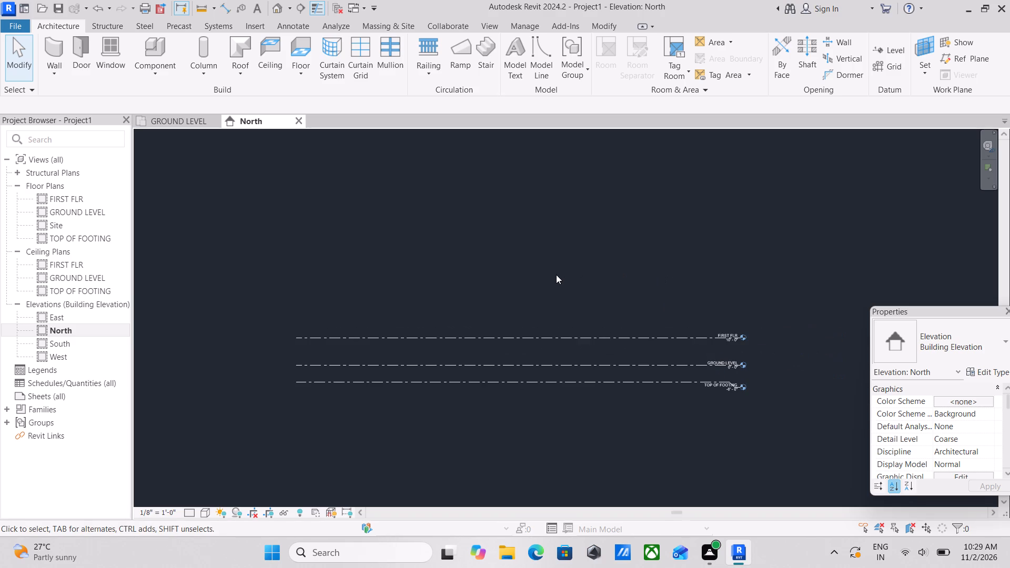
{"action": "type", "text": "LL"}
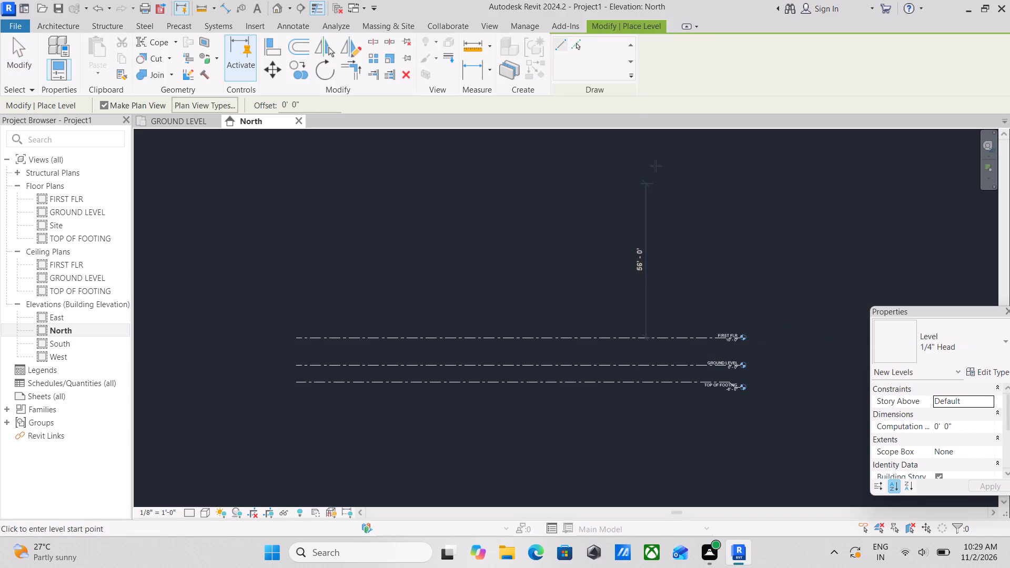
{"action": "left_click", "coordinate": [575, 47]}
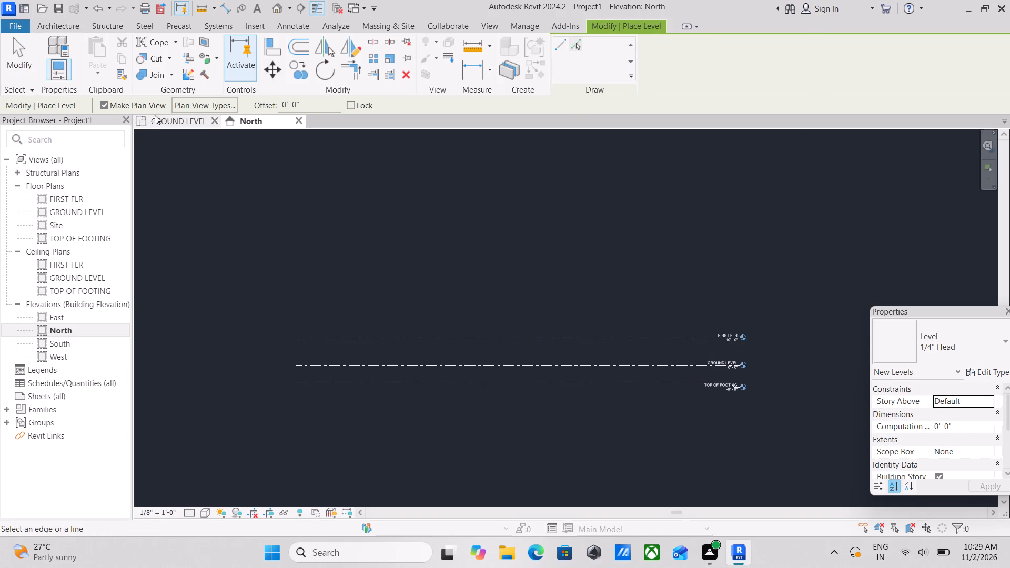
{"action": "left_click_drag", "start_coordinate": [306, 106], "coordinate": [247, 106]}
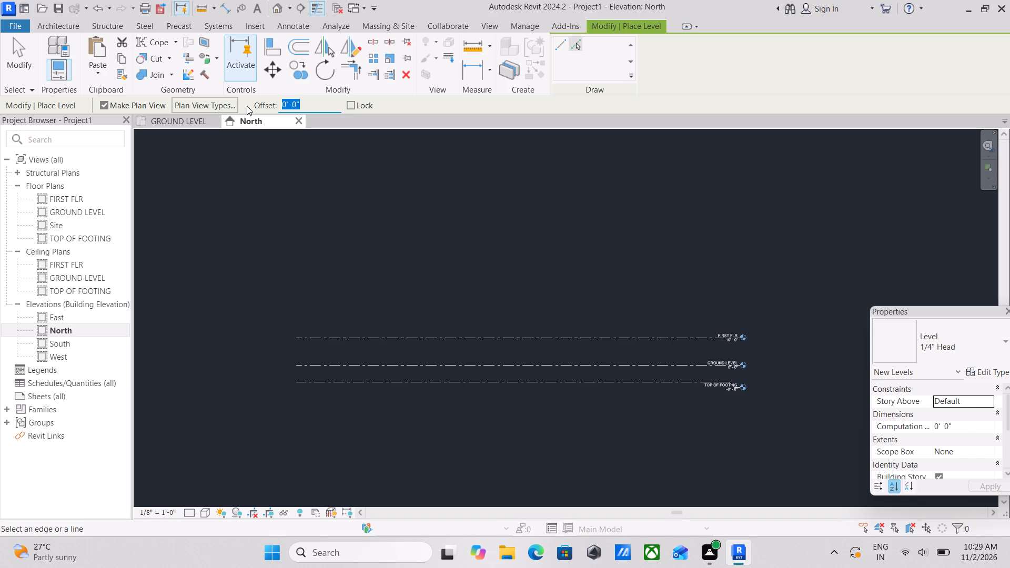
{"action": "key", "text": "1"}
{"action": "type", "text": "0'"}
{"action": "key", "text": "Return"}
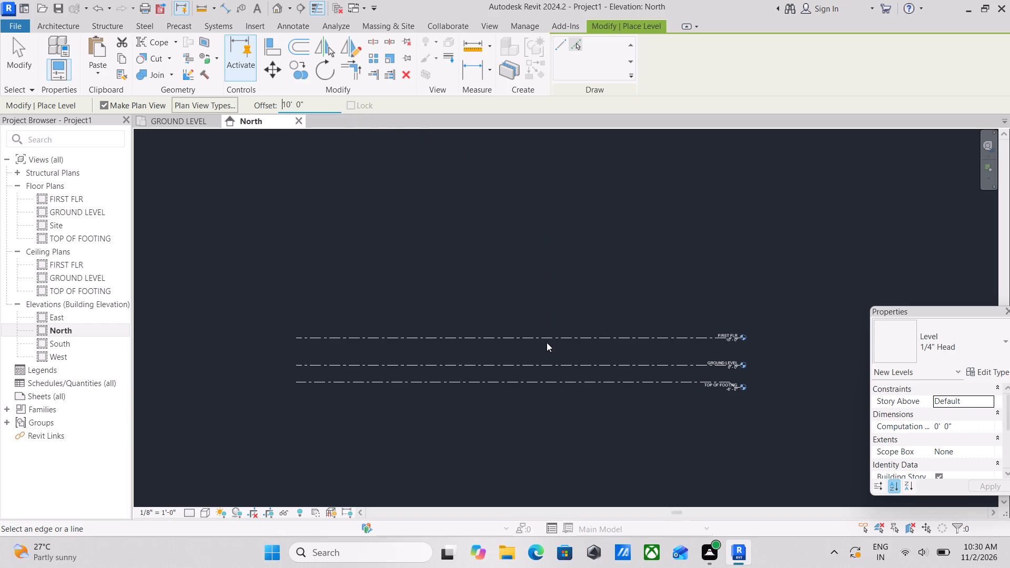
{"action": "scroll", "coordinate": [539, 329], "scroll_direction": "up", "scroll_amount": 5}
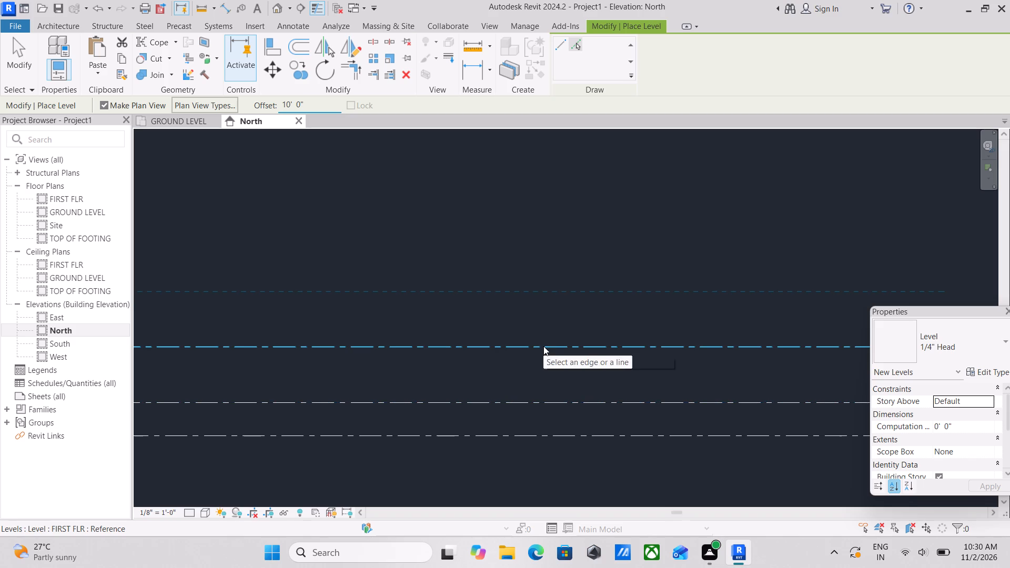
{"action": "left_click", "coordinate": [543, 346]}
{"action": "scroll", "coordinate": [609, 248], "scroll_direction": "down", "scroll_amount": 3}
{"action": "middle_click_drag", "start_coordinate": [608, 247], "coordinate": [532, 261]}
{"action": "scroll", "coordinate": [532, 262], "scroll_direction": "up", "scroll_amount": 1}
{"action": "key", "text": "Escape"}
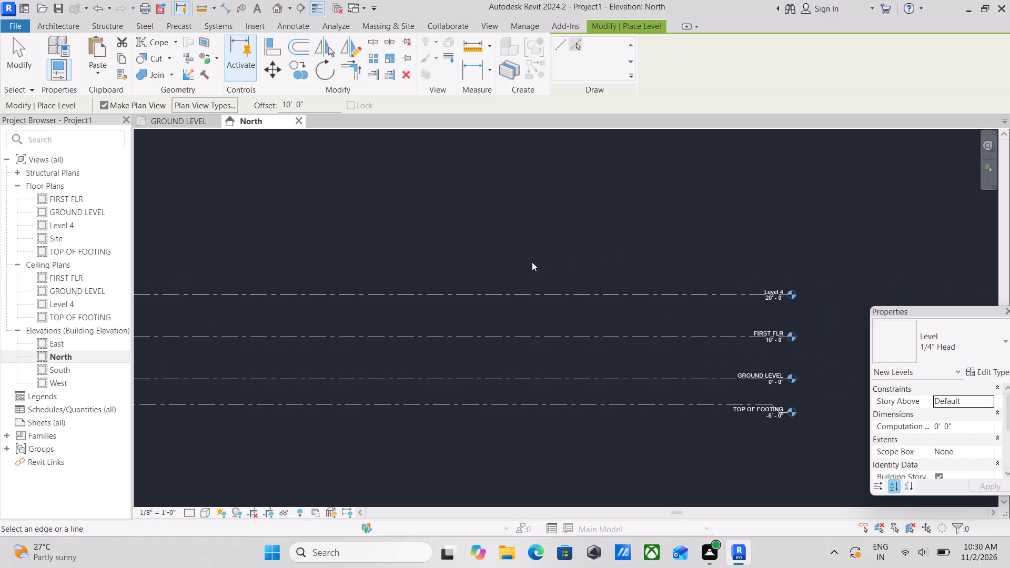
{"action": "scroll", "coordinate": [857, 321], "scroll_direction": "up", "scroll_amount": 2}
{"action": "key", "text": "Escape"}
{"action": "scroll", "coordinate": [770, 313], "scroll_direction": "up", "scroll_amount": 6}
{"action": "key", "text": "Escape"}
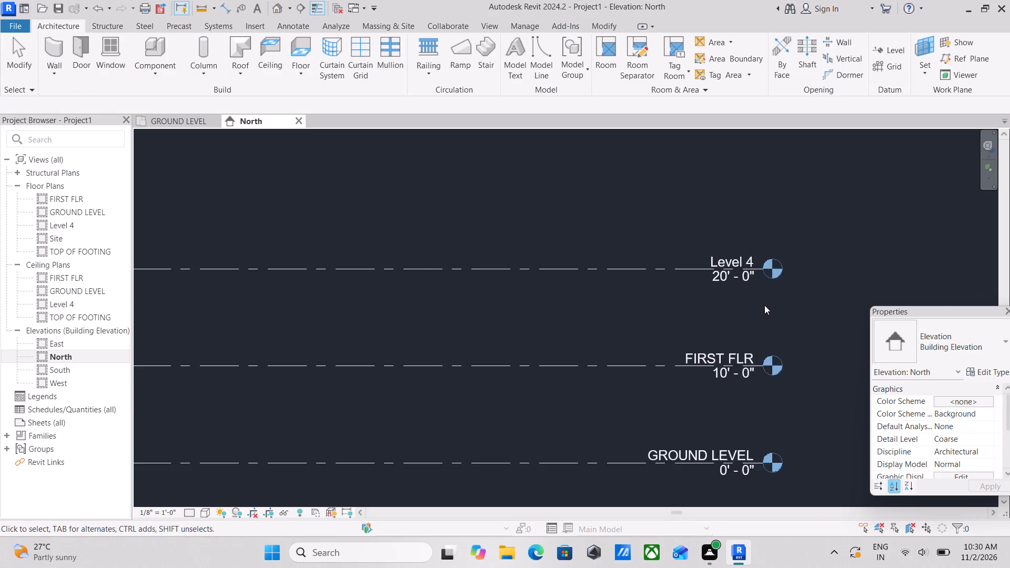
Rename the new level above FIRST FLR to SECOND FLR and rename its corresponding views as well.
{"action": "scroll", "coordinate": [764, 305], "scroll_direction": "up", "scroll_amount": 2}
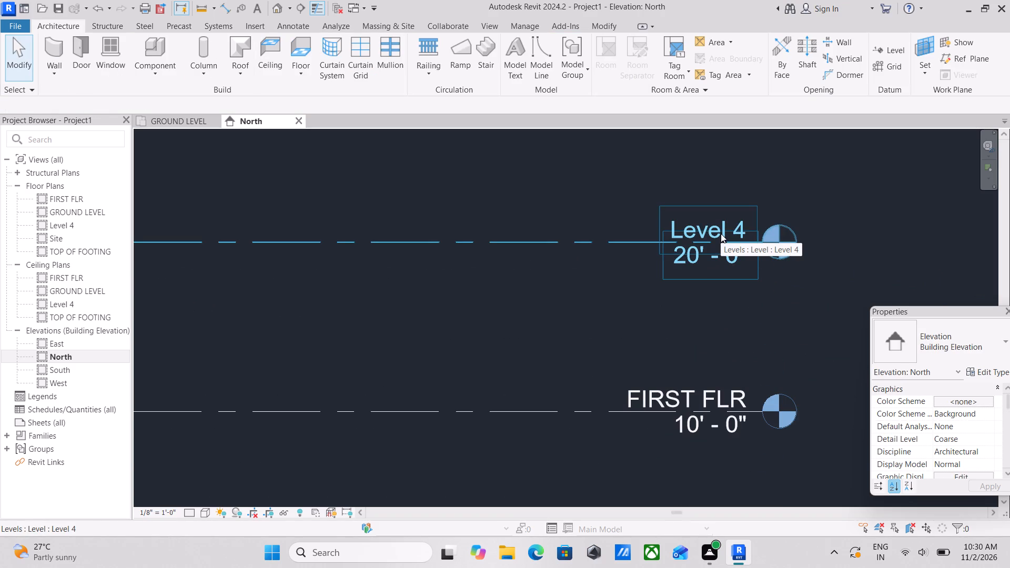
{"action": "double_click", "coordinate": [721, 234]}
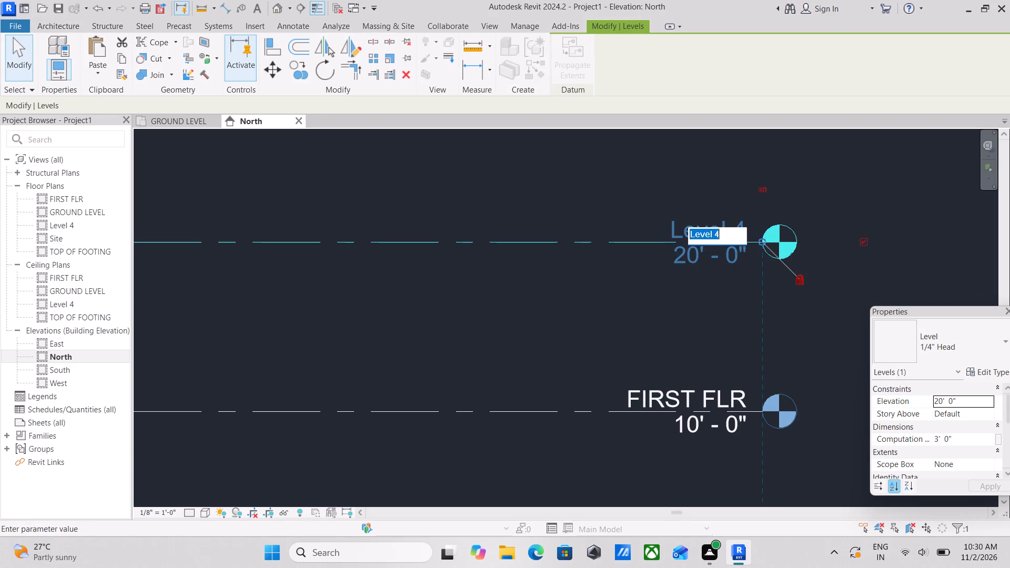
{"action": "type", "text": "SECON"}
{"action": "key", "text": "d"}
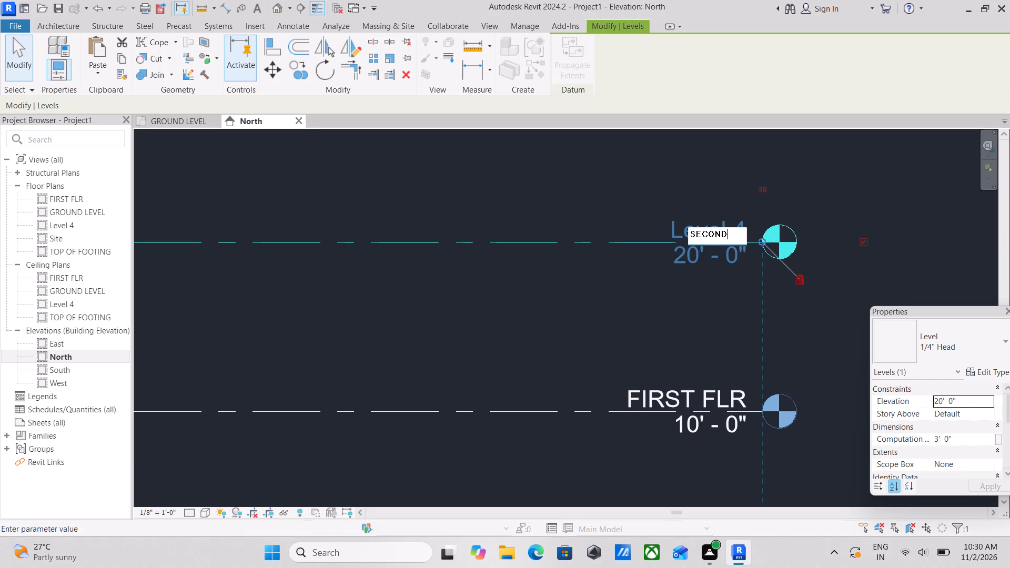
{"action": "key", "text": "space"}
{"action": "type", "text": "FLR"}
{"action": "key", "text": "Return"}
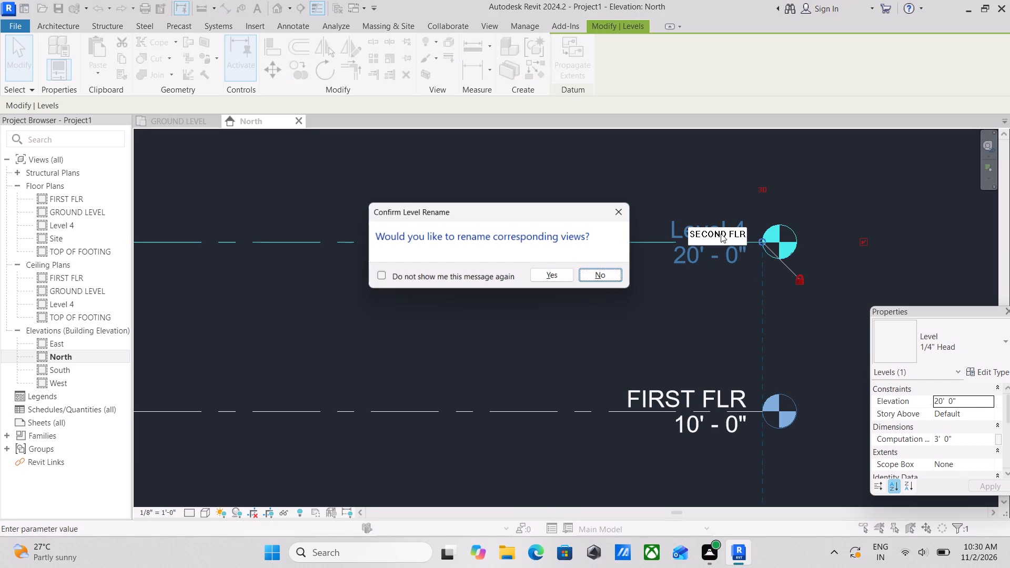
{"action": "left_click", "coordinate": [540, 278]}
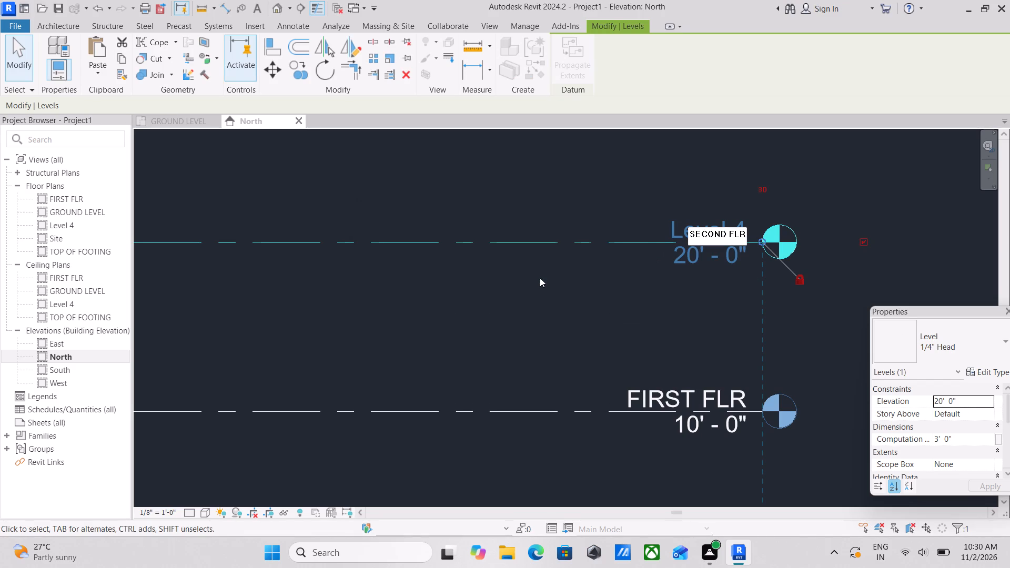
{"action": "scroll", "coordinate": [694, 261], "scroll_direction": "down", "scroll_amount": 4}
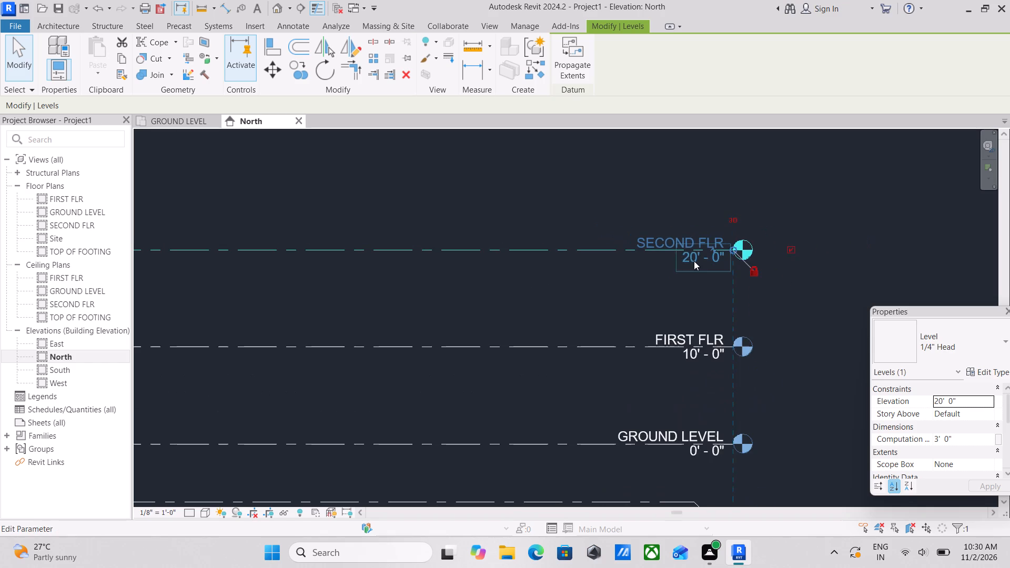
{"action": "key", "text": "Escape"}
Add a new level 10' above SECOND FLR by picking the SECOND FLR line with a 10' offset.
{"action": "scroll", "coordinate": [718, 252], "scroll_direction": "down", "scroll_amount": 6}
{"action": "middle_click_drag", "start_coordinate": [641, 250], "coordinate": [718, 280]}
{"action": "middle_click_drag", "start_coordinate": [432, 190], "coordinate": [562, 277]}
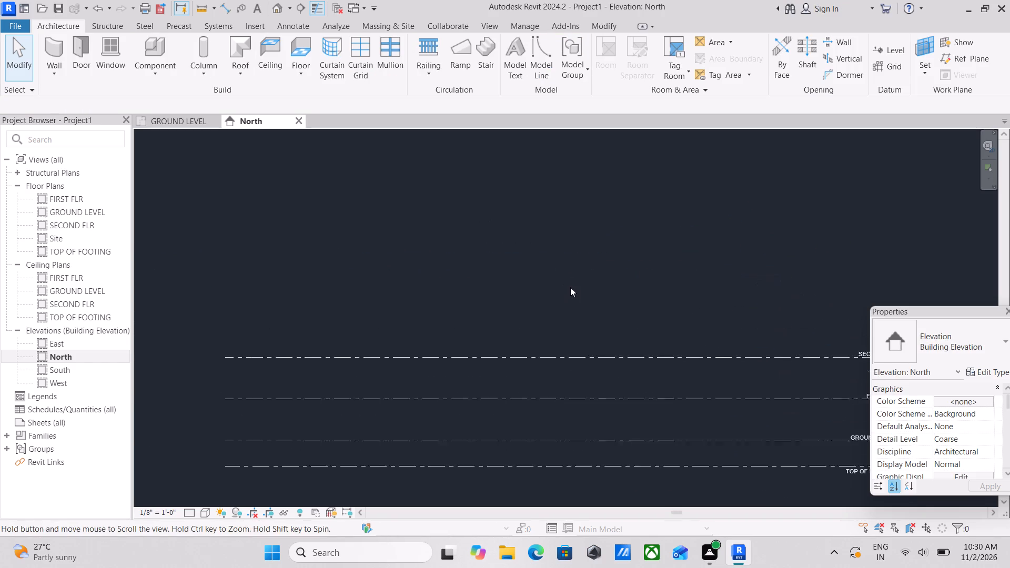
{"action": "key", "text": "l"}
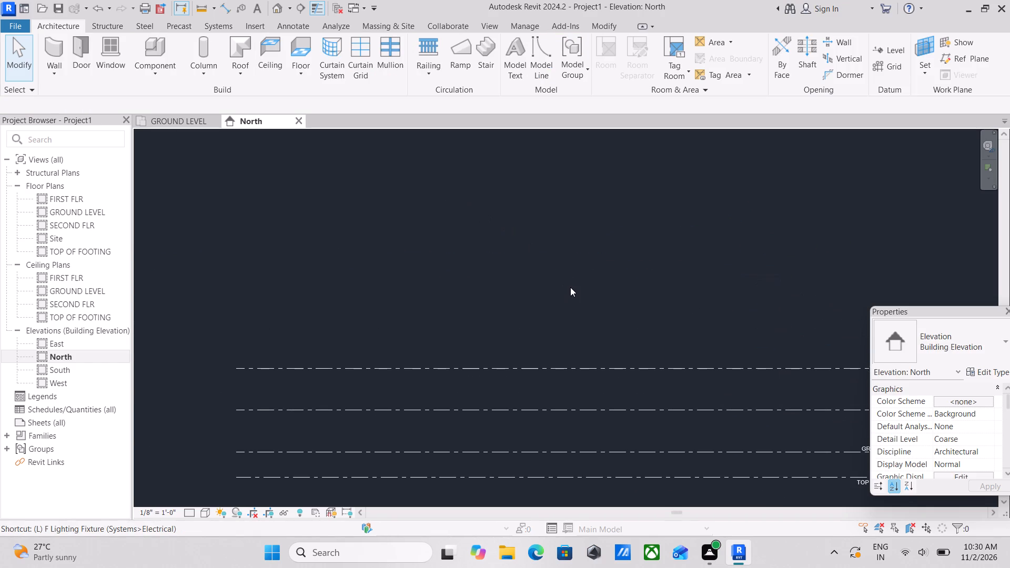
{"action": "scroll", "coordinate": [603, 401], "scroll_direction": "down", "scroll_amount": 1}
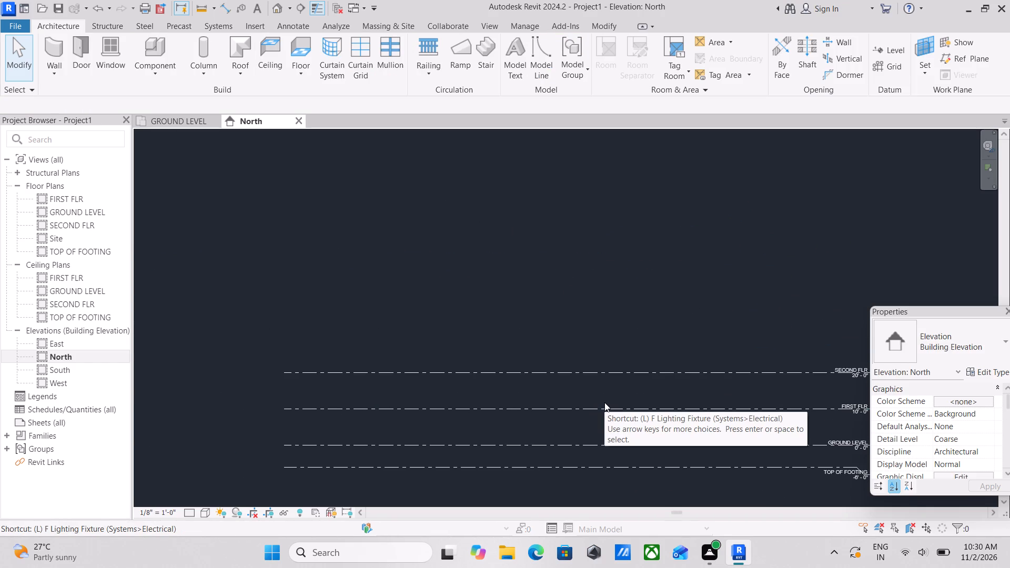
{"action": "scroll", "coordinate": [664, 308], "scroll_direction": "down", "scroll_amount": 1}
{"action": "middle_click_drag", "start_coordinate": [659, 300], "coordinate": [574, 256]}
{"action": "scroll", "coordinate": [610, 279], "scroll_direction": "up", "scroll_amount": 4}
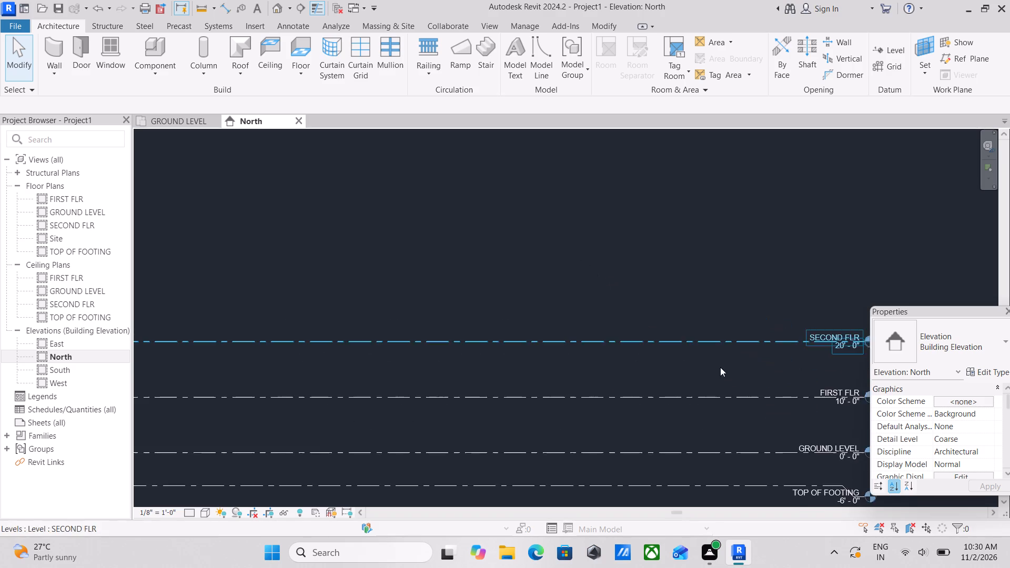
{"action": "scroll", "coordinate": [747, 384], "scroll_direction": "up", "scroll_amount": 1}
{"action": "key", "text": "Escape"}
{"action": "scroll", "coordinate": [739, 281], "scroll_direction": "down", "scroll_amount": 1}
{"action": "middle_click_drag", "start_coordinate": [736, 281], "coordinate": [678, 282]}
{"action": "type", "text": "LL"}
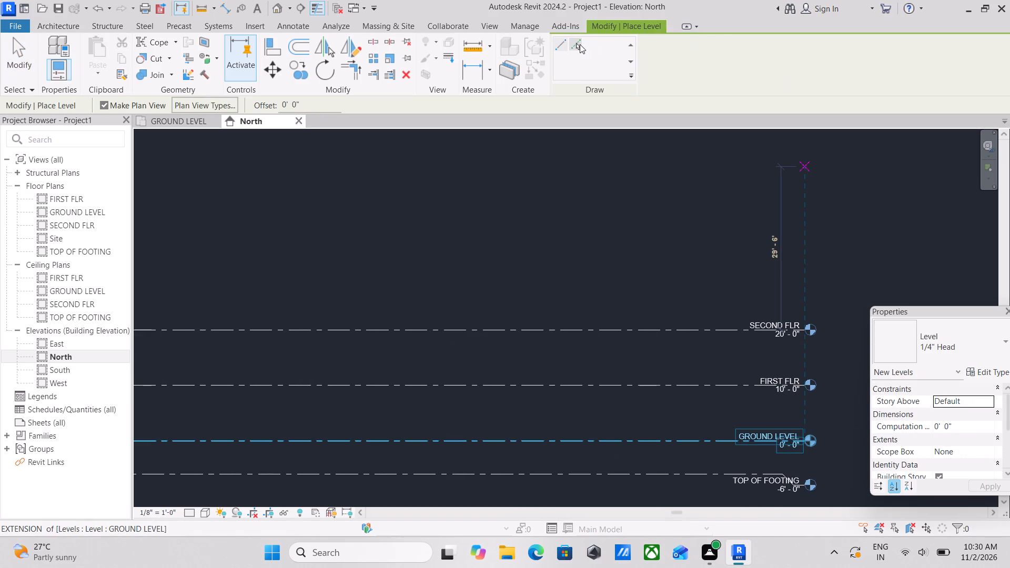
{"action": "left_click", "coordinate": [580, 44]}
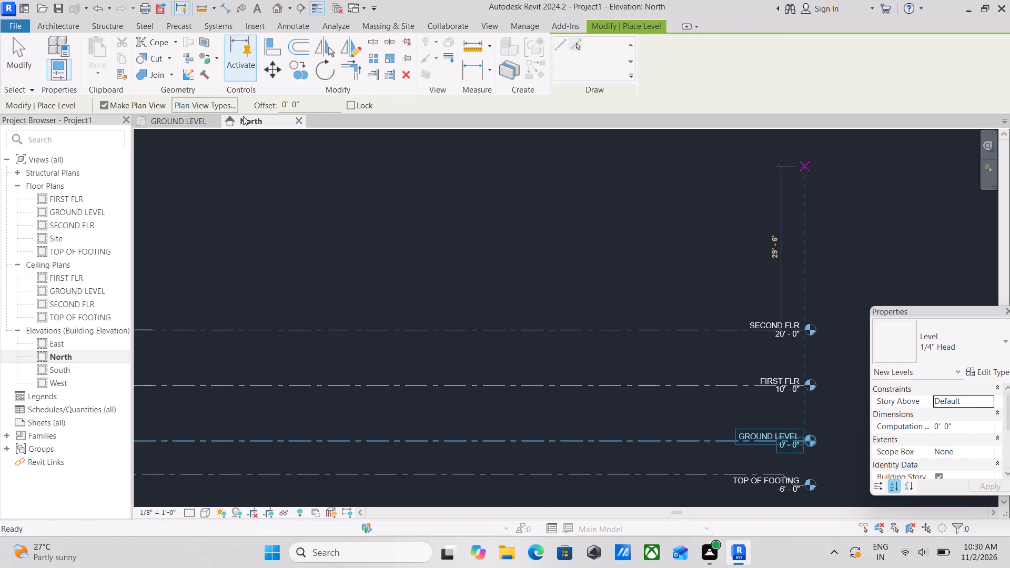
{"action": "left_click_drag", "start_coordinate": [312, 106], "coordinate": [245, 118]}
{"action": "type", "text": "10'"}
{"action": "key", "text": "Return"}
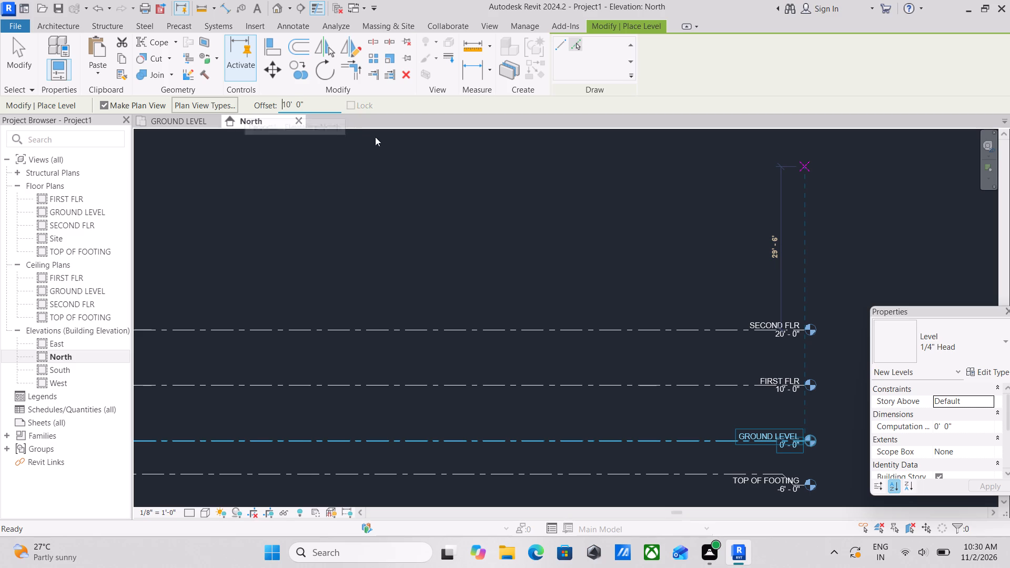
{"action": "left_click", "coordinate": [520, 330]}
{"action": "key", "text": "Escape"}
{"action": "scroll", "coordinate": [779, 266], "scroll_direction": "down", "scroll_amount": 2}
{"action": "key", "text": "Escape"}
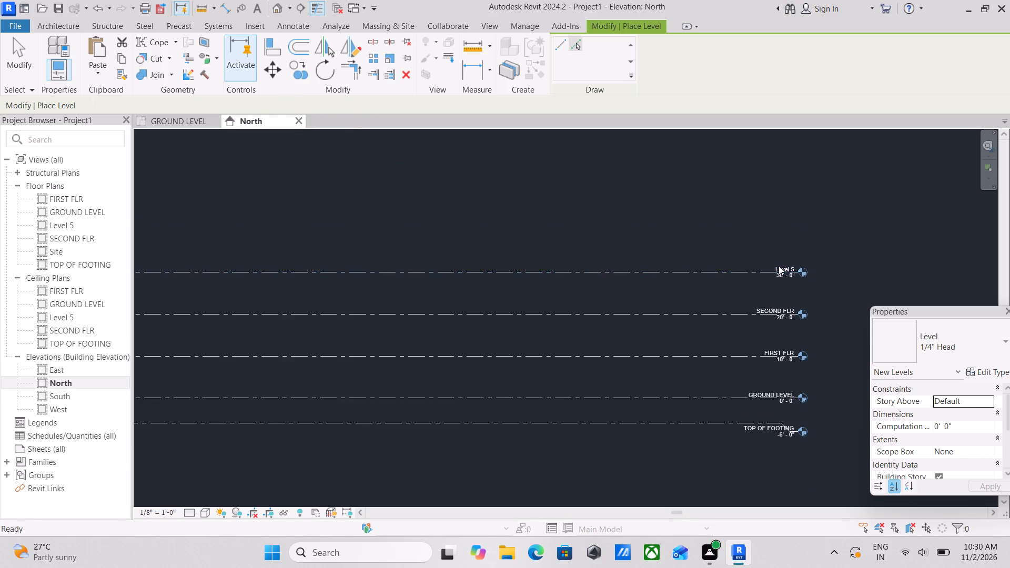
Rename Level 5 at 30' to 3RD FLR and rename its corresponding views as well.
{"action": "scroll", "coordinate": [802, 280], "scroll_direction": "up", "scroll_amount": 4}
{"action": "scroll", "coordinate": [793, 275], "scroll_direction": "down", "scroll_amount": 1}
{"action": "middle_click_drag", "start_coordinate": [790, 274], "coordinate": [749, 257]}
{"action": "scroll", "coordinate": [749, 257], "scroll_direction": "up", "scroll_amount": 3}
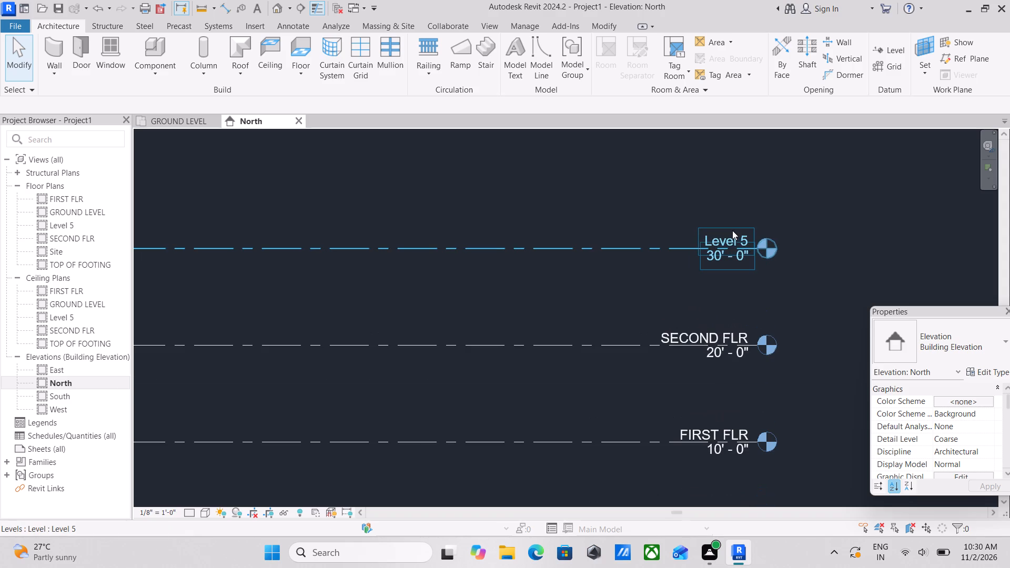
{"action": "double_click", "coordinate": [731, 232]}
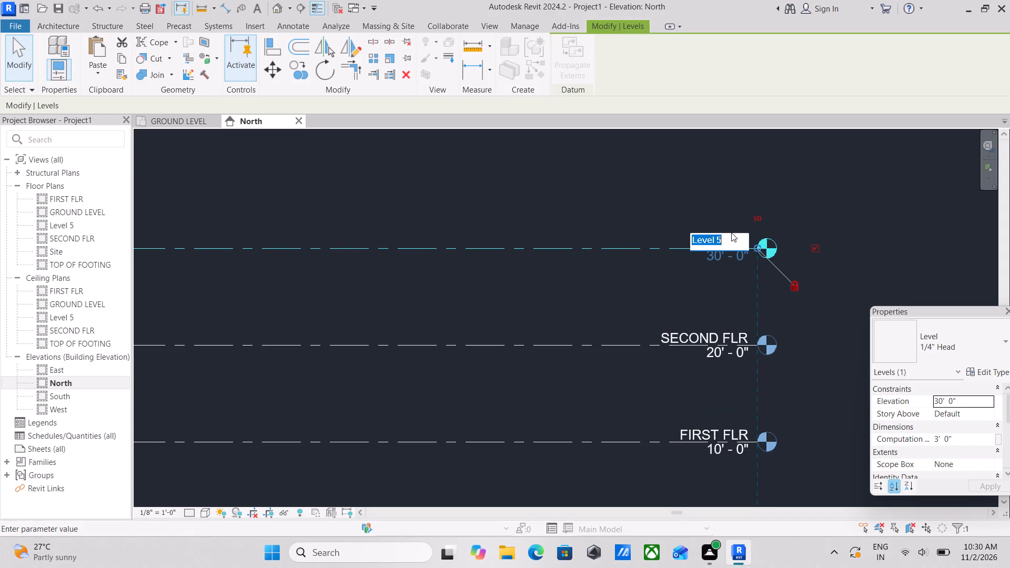
{"action": "type", "text": "3RD F"}
{"action": "type", "text": "LR"}
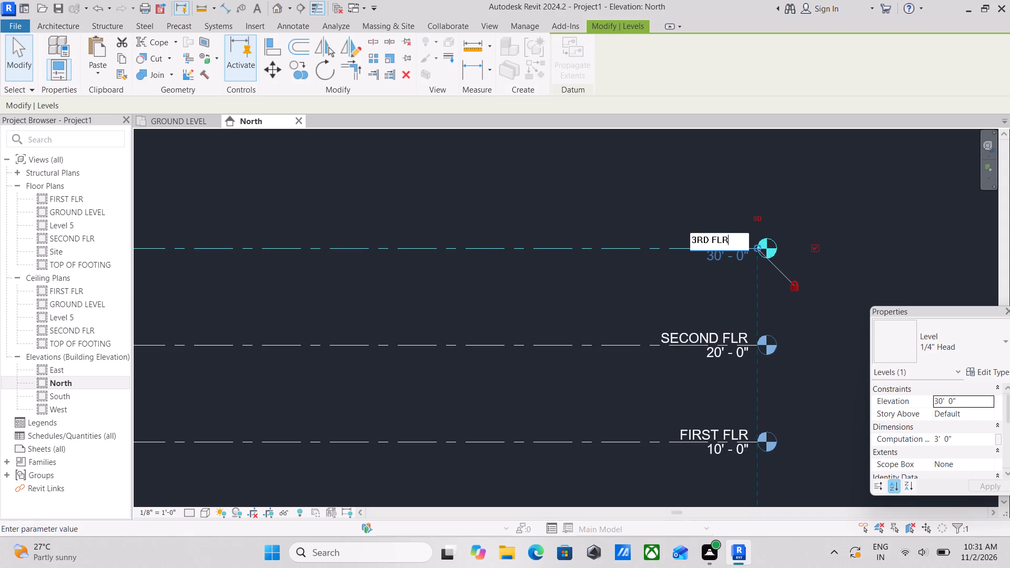
{"action": "key", "text": "Return"}
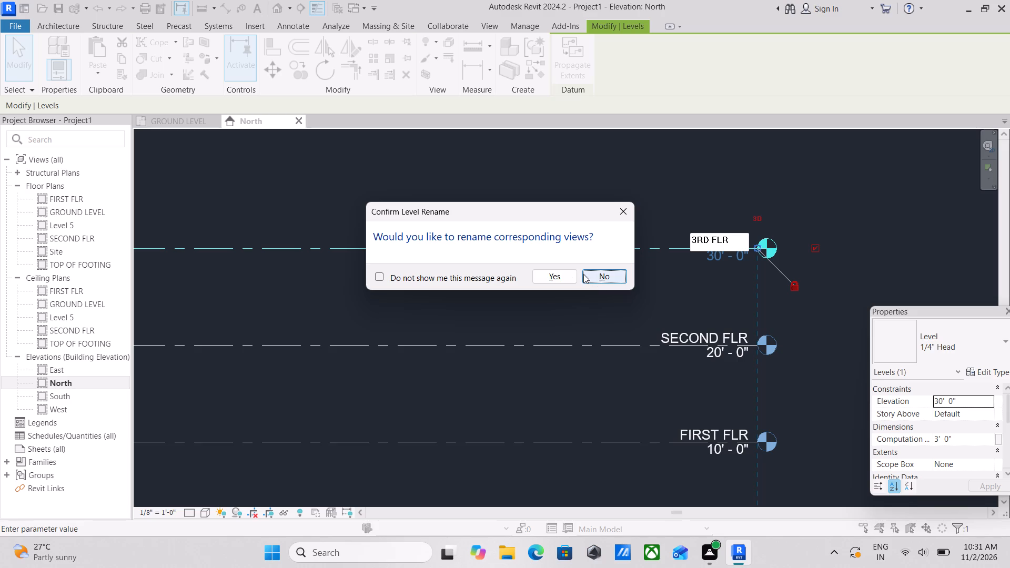
{"action": "left_click", "coordinate": [567, 274]}
{"action": "key", "text": "Escape"}
Collapse the floor plans, expand the structural plans and open the TOP OF FOOTING structural plan.
{"action": "scroll", "coordinate": [616, 230], "scroll_direction": "down", "scroll_amount": 9}
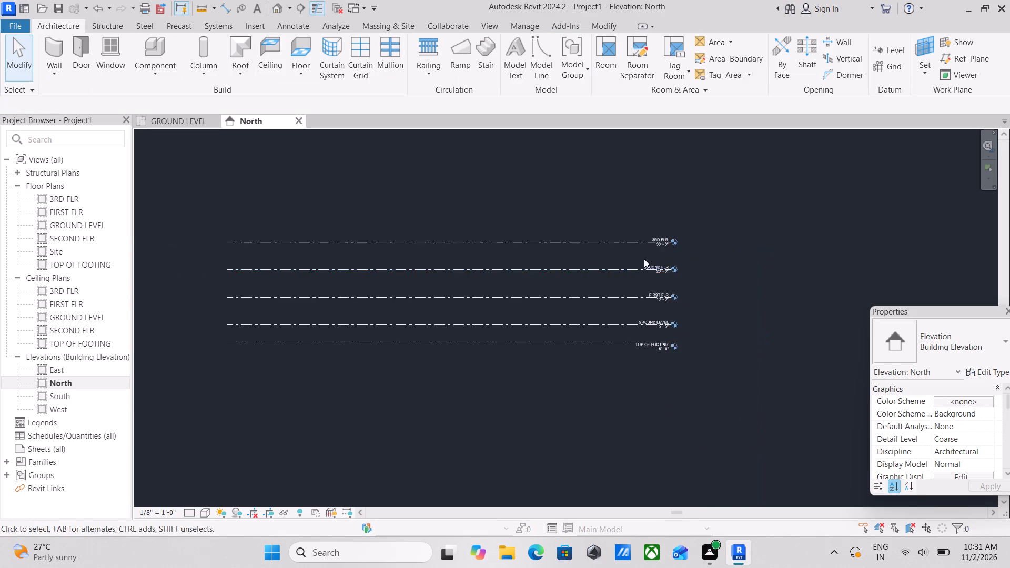
{"action": "scroll", "coordinate": [546, 269], "scroll_direction": "down", "scroll_amount": 3}
{"action": "middle_click_drag", "start_coordinate": [544, 270], "coordinate": [624, 291]}
{"action": "scroll", "coordinate": [645, 319], "scroll_direction": "up", "scroll_amount": 4}
{"action": "scroll", "coordinate": [797, 373], "scroll_direction": "up", "scroll_amount": 5}
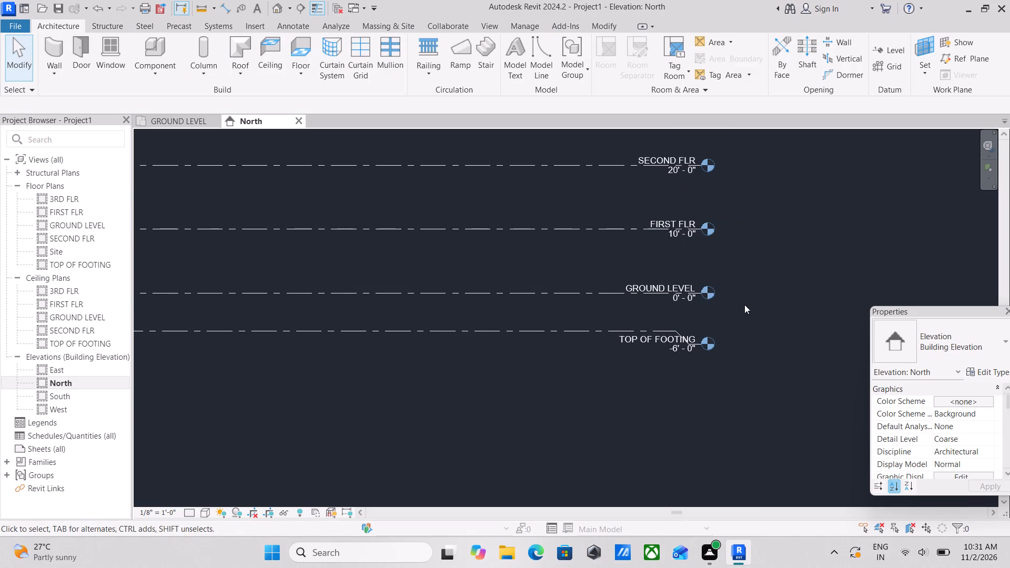
{"action": "middle_click_drag", "start_coordinate": [670, 264], "coordinate": [797, 323]}
{"action": "scroll", "coordinate": [344, 245], "scroll_direction": "down", "scroll_amount": 3}
{"action": "middle_click_drag", "start_coordinate": [349, 245], "coordinate": [426, 239]}
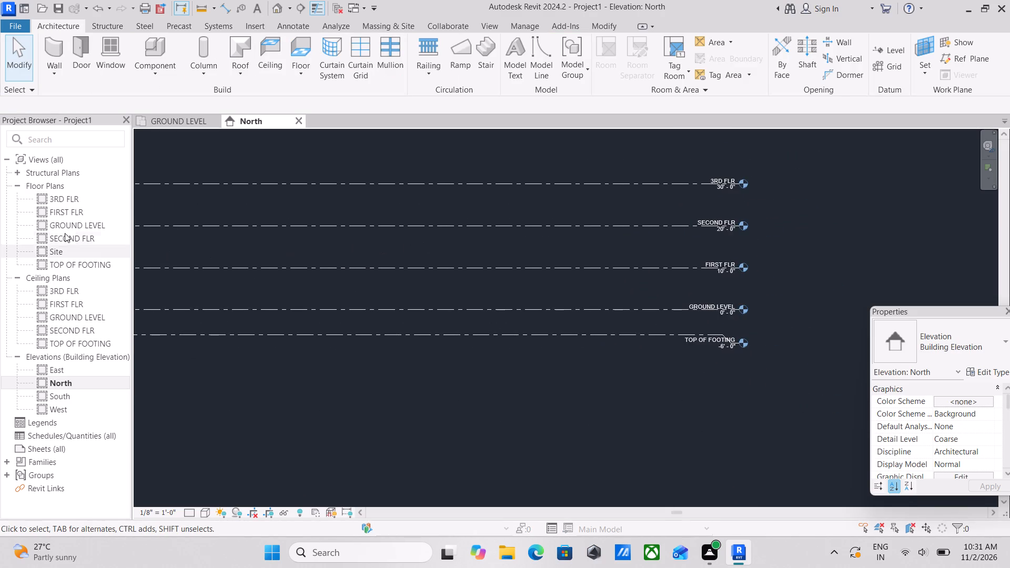
{"action": "left_click", "coordinate": [17, 184]}
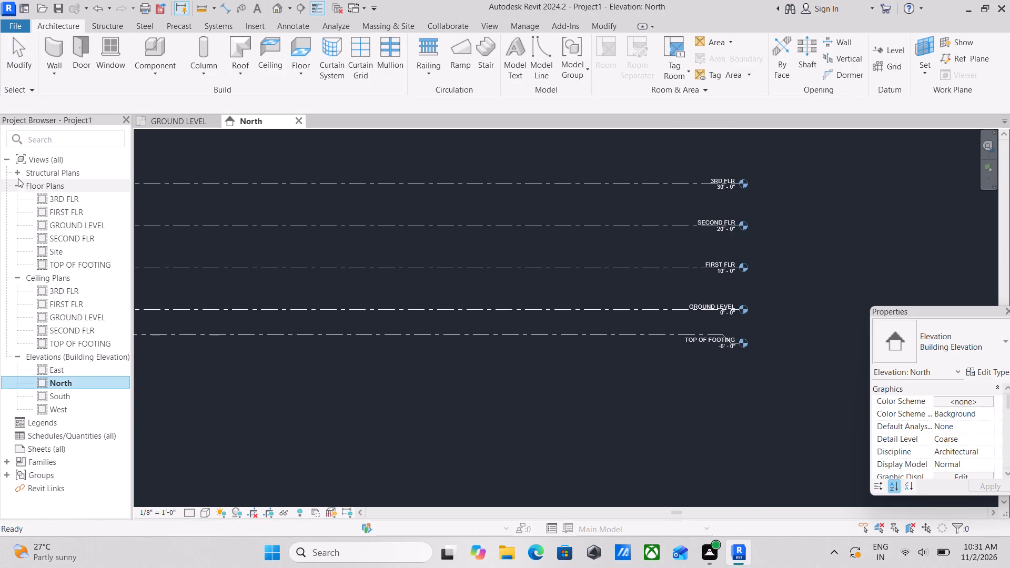
{"action": "left_click", "coordinate": [14, 172]}
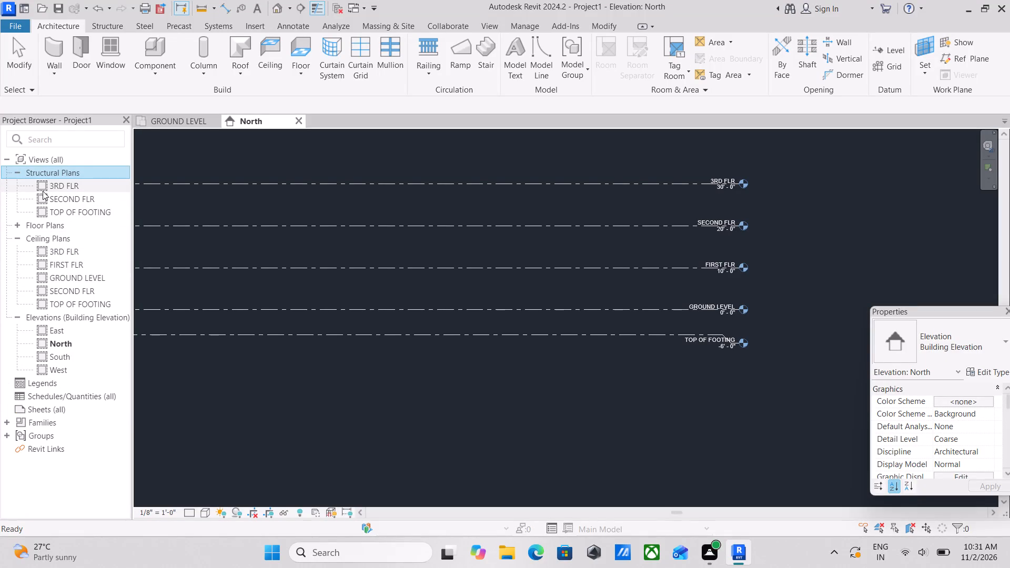
{"action": "scroll", "coordinate": [530, 286], "scroll_direction": "up", "scroll_amount": 2}
{"action": "middle_click_drag", "start_coordinate": [352, 242], "coordinate": [477, 270]}
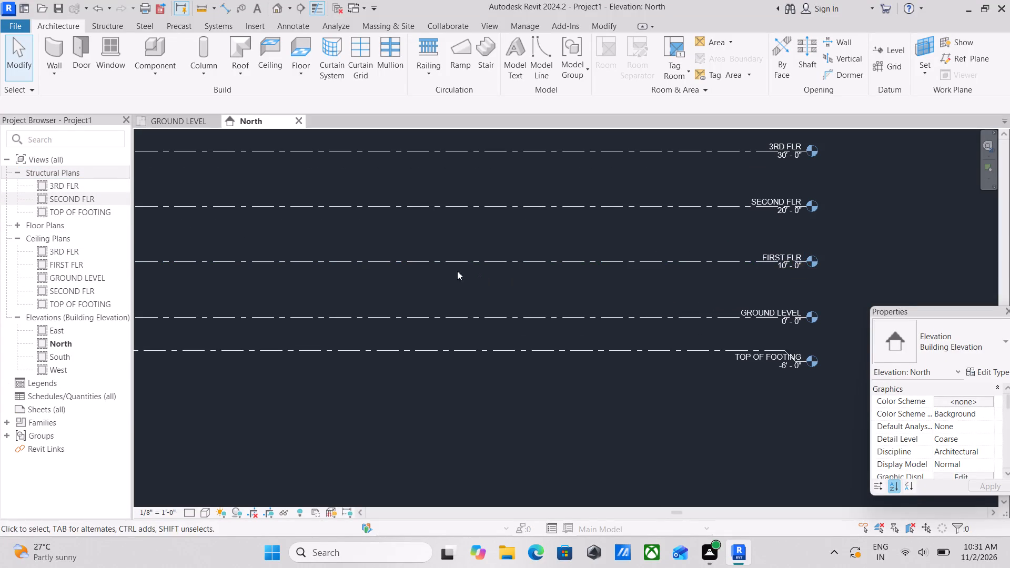
{"action": "scroll", "coordinate": [369, 247], "scroll_direction": "down", "scroll_amount": 2}
{"action": "middle_click_drag", "start_coordinate": [369, 247], "coordinate": [456, 274]}
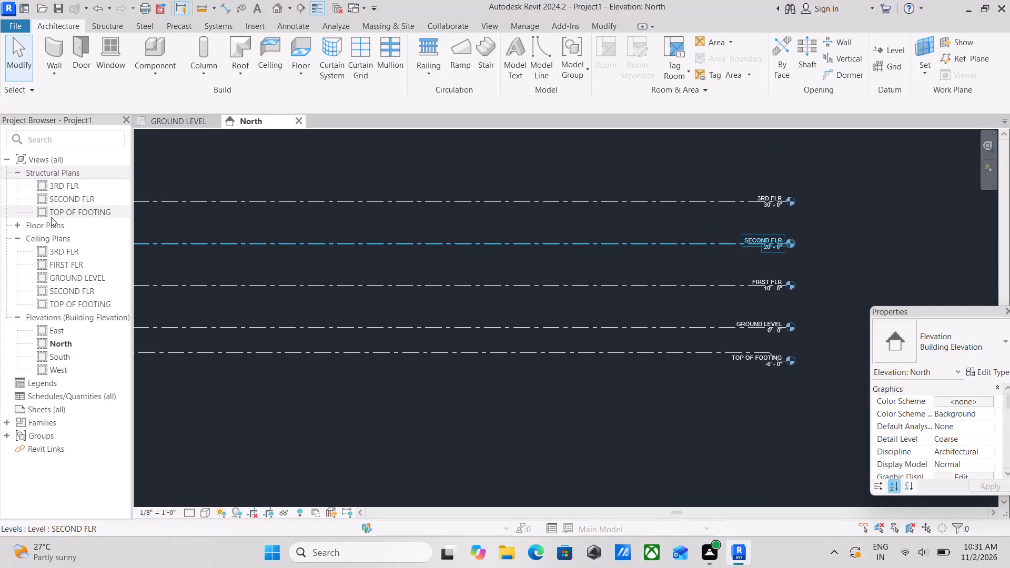
{"action": "double_click", "coordinate": [49, 217]}
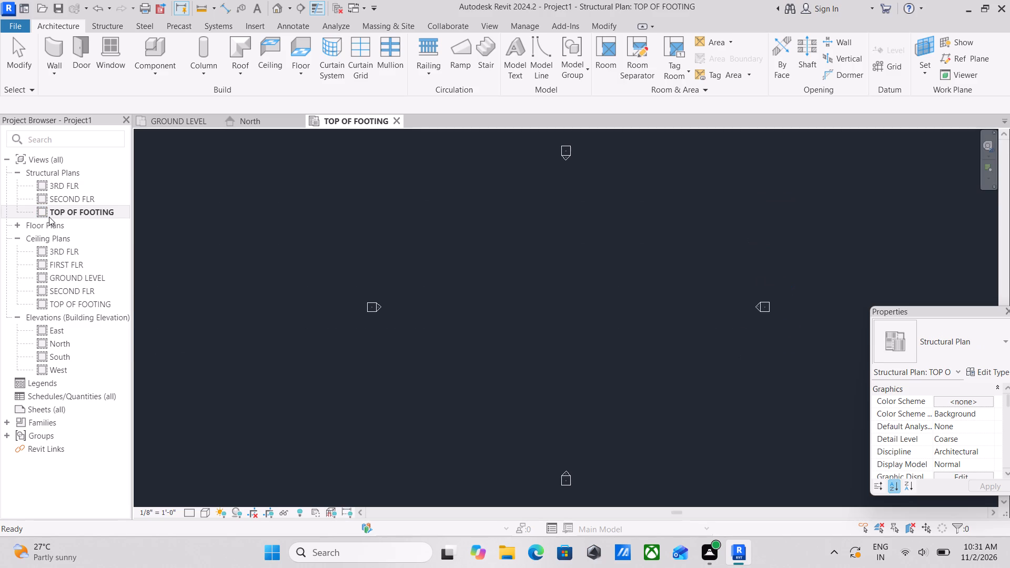
Collapse the ceiling plans and close the GROUND LEVEL view, keeping the TOP OF FOOTING plan active.
{"action": "scroll", "coordinate": [464, 297], "scroll_direction": "up", "scroll_amount": 3}
{"action": "scroll", "coordinate": [516, 306], "scroll_direction": "down", "scroll_amount": 4}
{"action": "middle_click_drag", "start_coordinate": [516, 306], "coordinate": [448, 308]}
{"action": "scroll", "coordinate": [446, 313], "scroll_direction": "down", "scroll_amount": 3}
{"action": "middle_click_drag", "start_coordinate": [445, 311], "coordinate": [439, 311]}
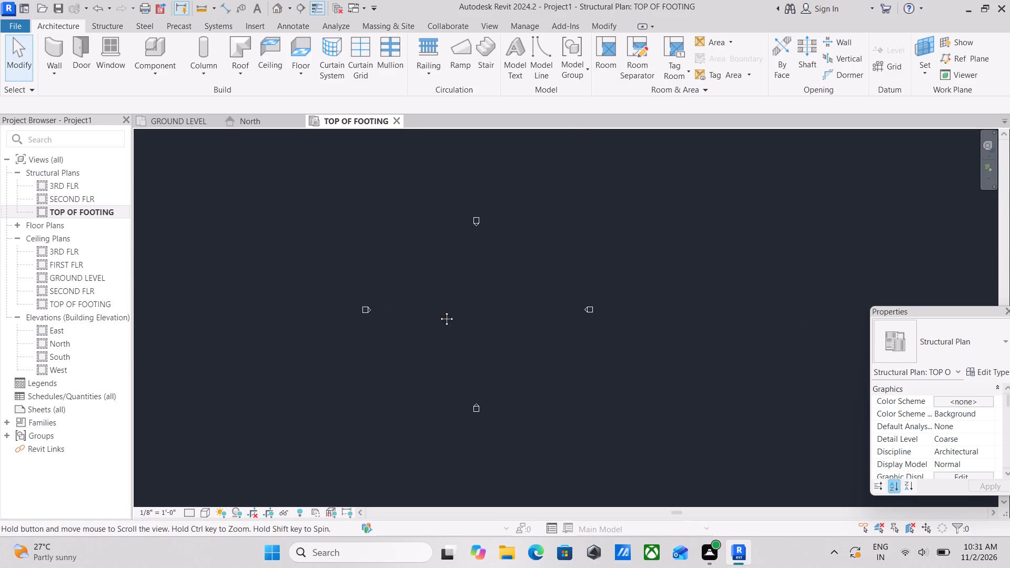
{"action": "middle_click_drag", "start_coordinate": [439, 311], "coordinate": [428, 315]}
{"action": "left_click", "coordinate": [17, 240]}
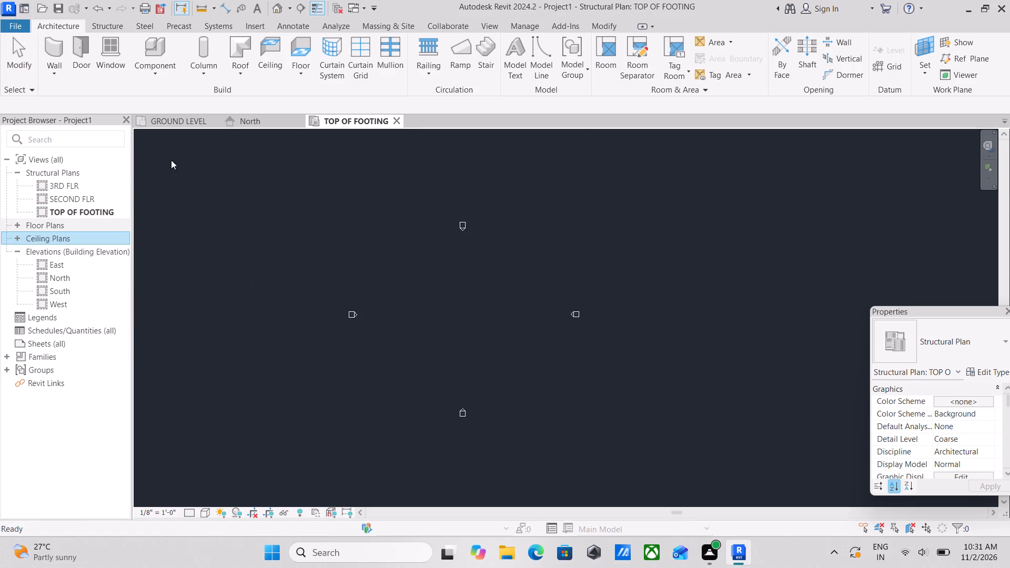
{"action": "scroll", "coordinate": [178, 168], "scroll_direction": "up", "scroll_amount": 3}
{"action": "left_click", "coordinate": [40, 208]}
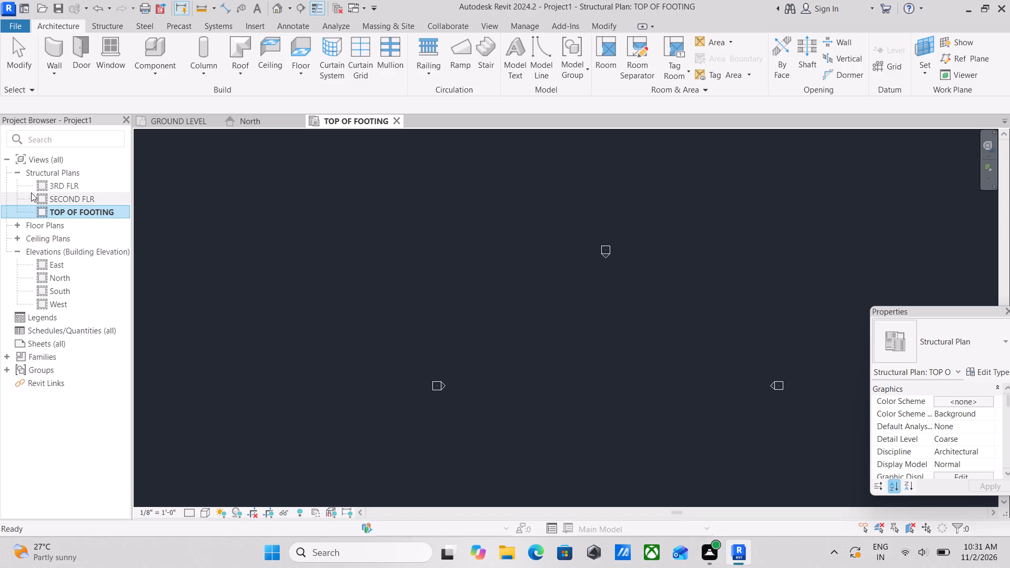
{"action": "scroll", "coordinate": [432, 316], "scroll_direction": "down", "scroll_amount": 2}
{"action": "scroll", "coordinate": [223, 188], "scroll_direction": "down", "scroll_amount": 2}
{"action": "left_click", "coordinate": [213, 119]}
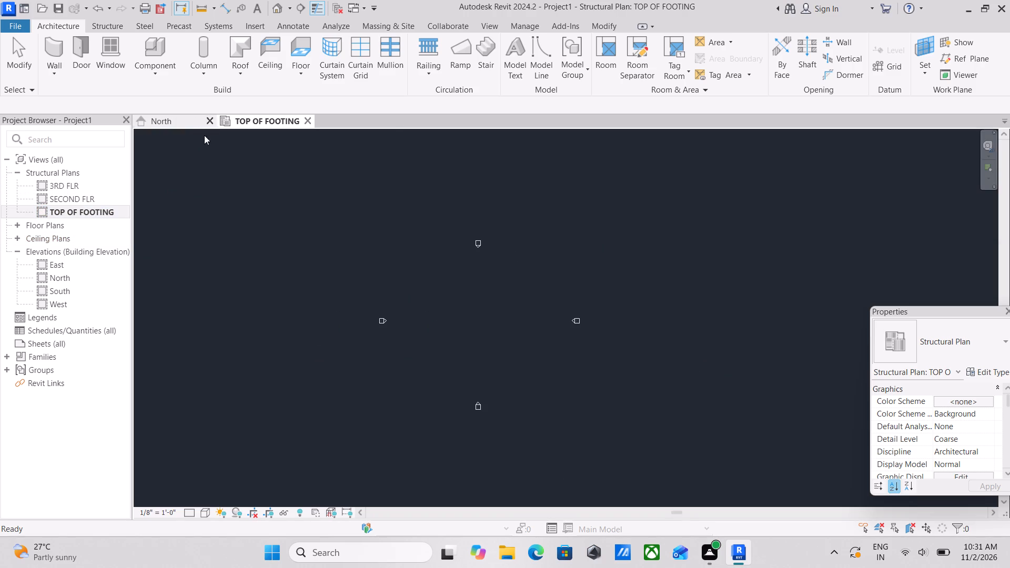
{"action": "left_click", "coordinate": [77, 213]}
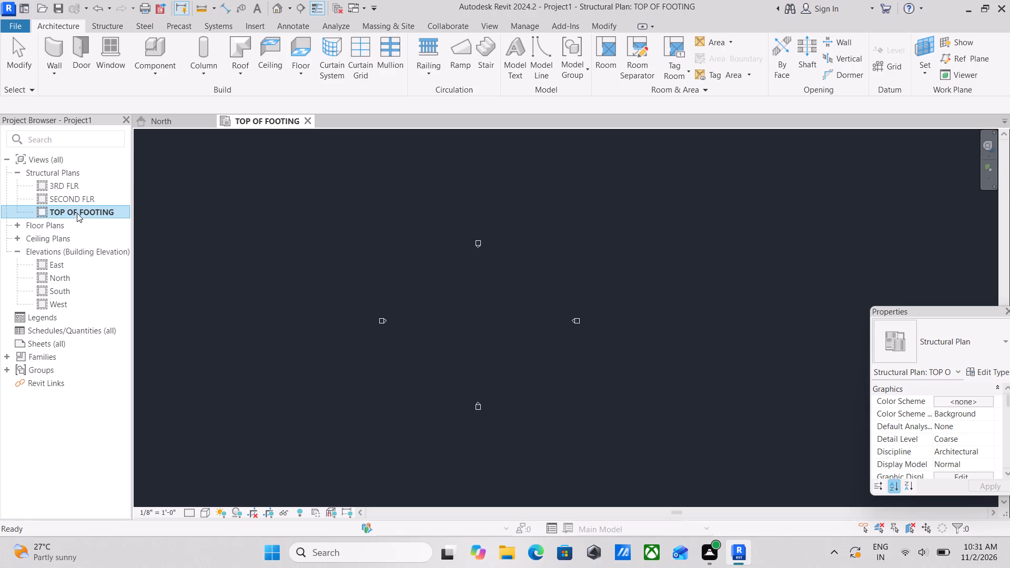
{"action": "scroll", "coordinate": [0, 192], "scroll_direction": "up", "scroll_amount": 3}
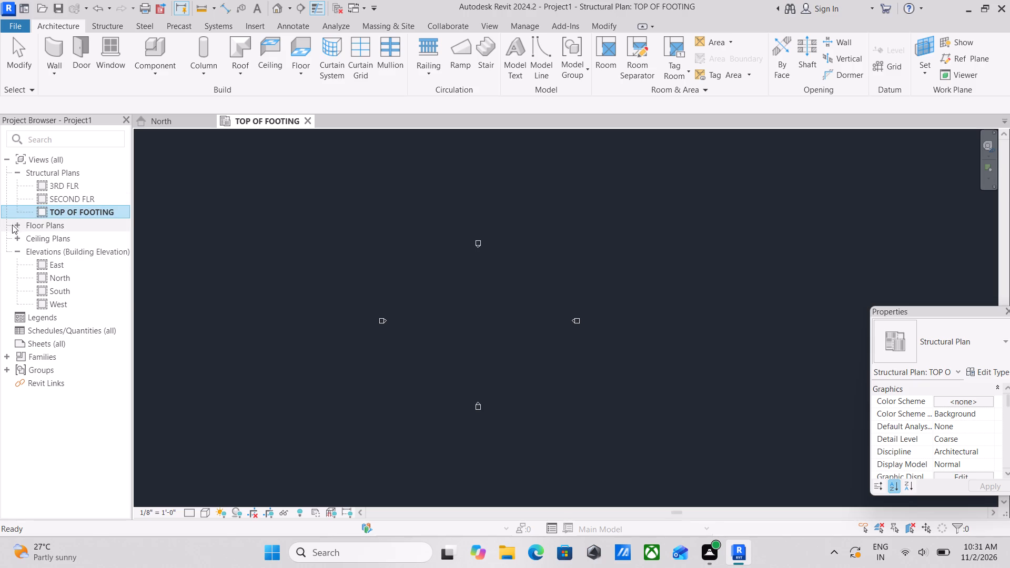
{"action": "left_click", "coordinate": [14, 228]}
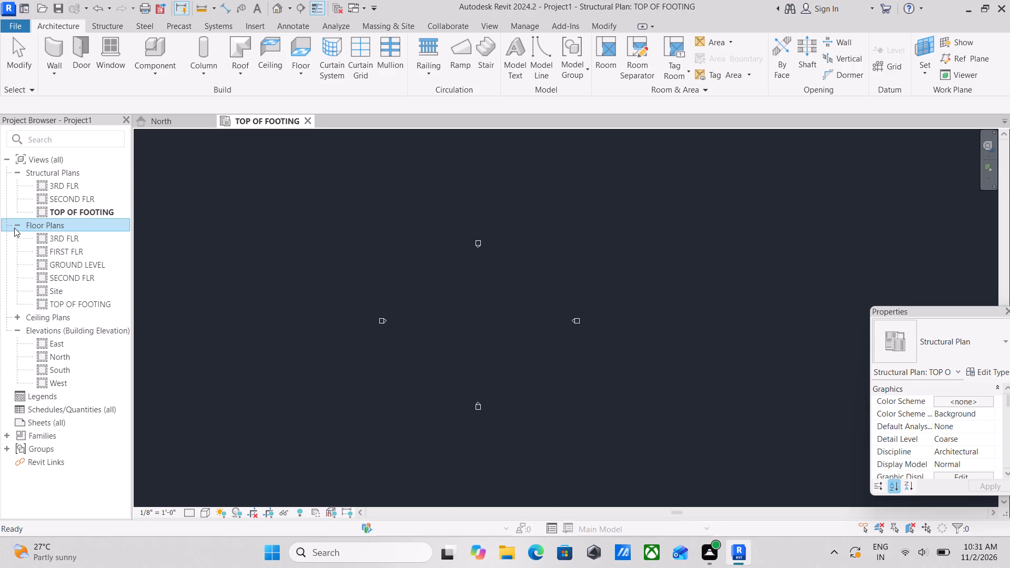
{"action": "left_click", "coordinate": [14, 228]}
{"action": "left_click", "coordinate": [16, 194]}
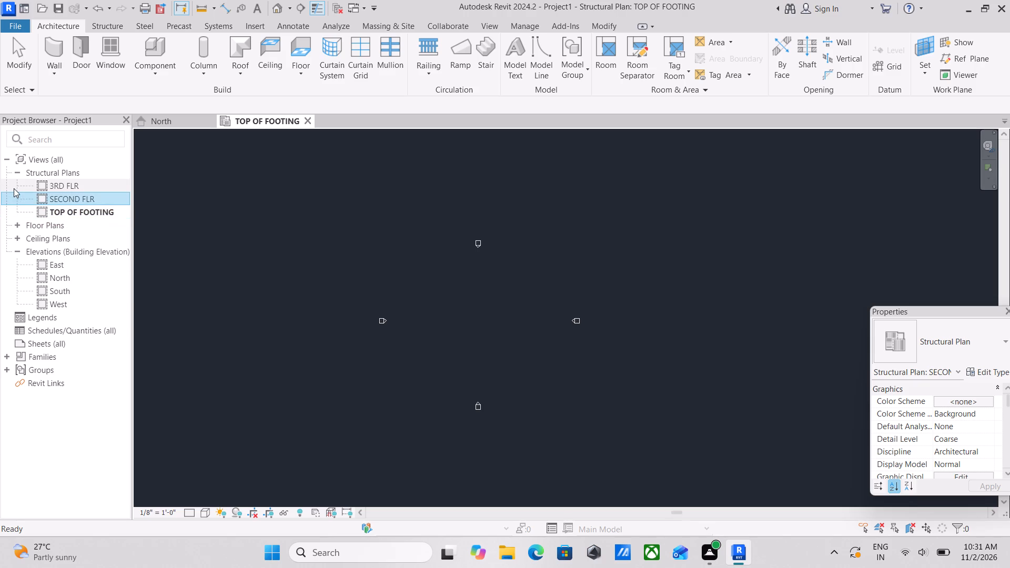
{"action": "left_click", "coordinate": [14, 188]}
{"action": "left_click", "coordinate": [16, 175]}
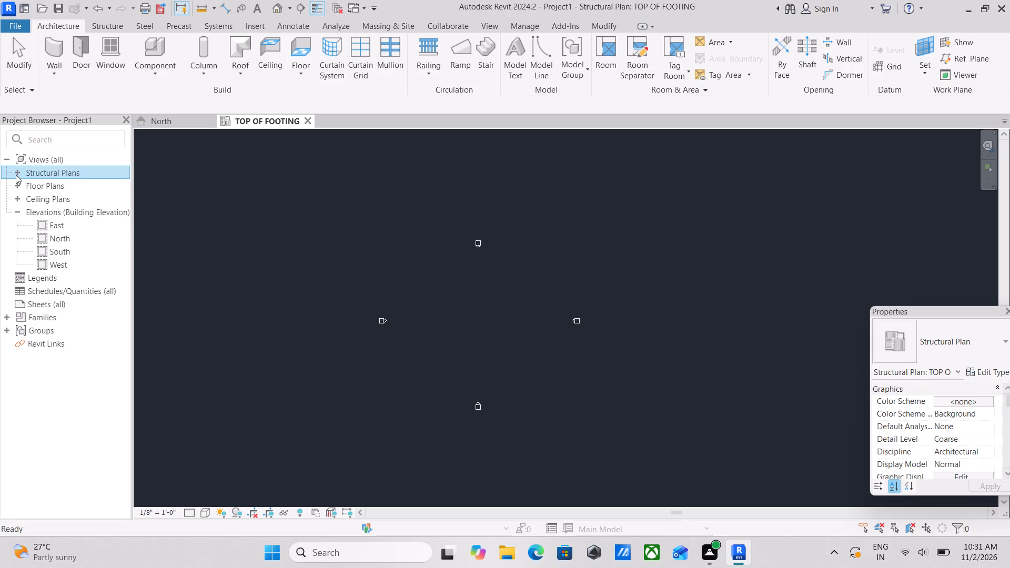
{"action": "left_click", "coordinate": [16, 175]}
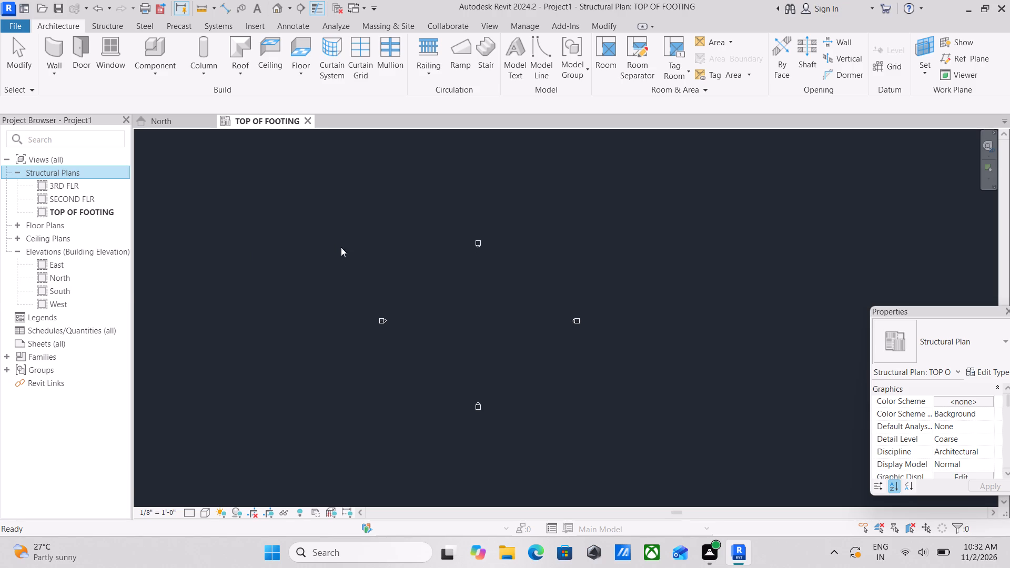
Draw vertical grid line 1 upward in the TOP OF FOOTING plan, between the west and north elevation markers, and end the Grid command.
{"action": "scroll", "coordinate": [536, 351], "scroll_direction": "up", "scroll_amount": 2}
{"action": "scroll", "coordinate": [366, 311], "scroll_direction": "up", "scroll_amount": 4}
{"action": "scroll", "coordinate": [455, 340], "scroll_direction": "up", "scroll_amount": 4}
{"action": "scroll", "coordinate": [211, 302], "scroll_direction": "up", "scroll_amount": 3}
{"action": "scroll", "coordinate": [445, 346], "scroll_direction": "down", "scroll_amount": 8}
{"action": "middle_click_drag", "start_coordinate": [470, 372], "coordinate": [523, 449]}
{"action": "scroll", "coordinate": [520, 395], "scroll_direction": "down", "scroll_amount": 2}
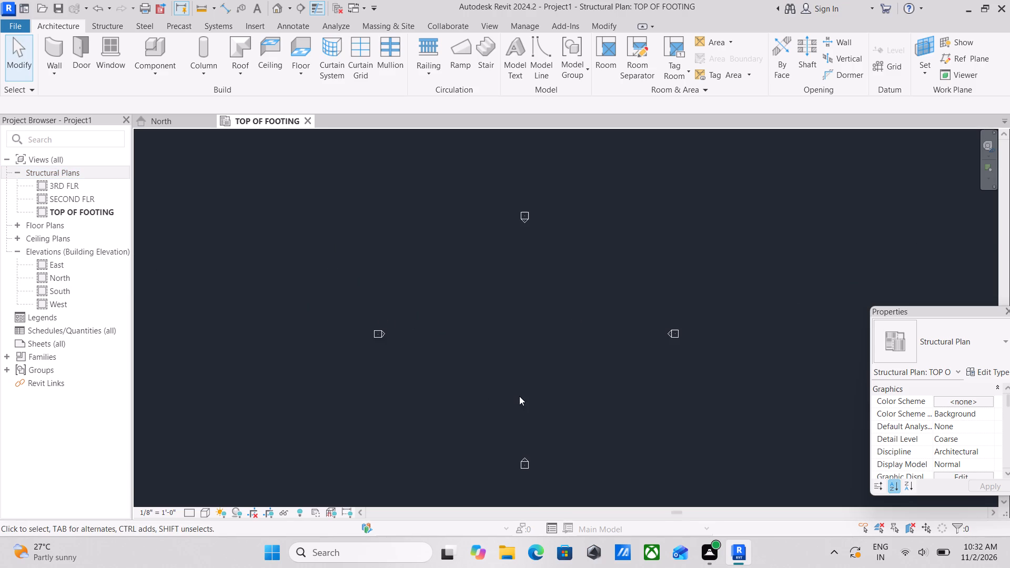
{"action": "type", "text": "GR"}
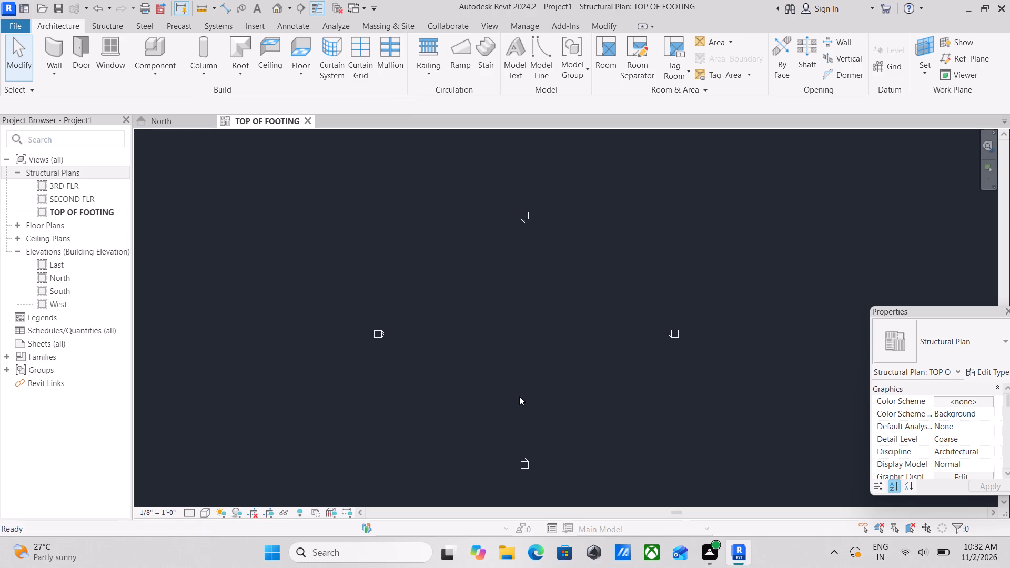
{"action": "scroll", "coordinate": [475, 367], "scroll_direction": "up", "scroll_amount": 3}
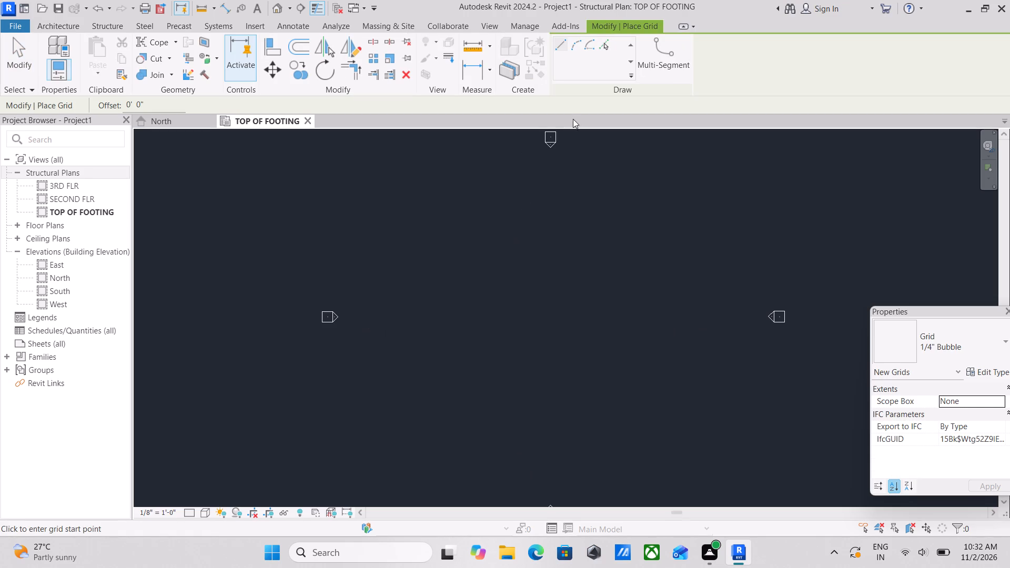
{"action": "left_click", "coordinate": [471, 378]}
{"action": "scroll", "coordinate": [471, 225], "scroll_direction": "up", "scroll_amount": 2}
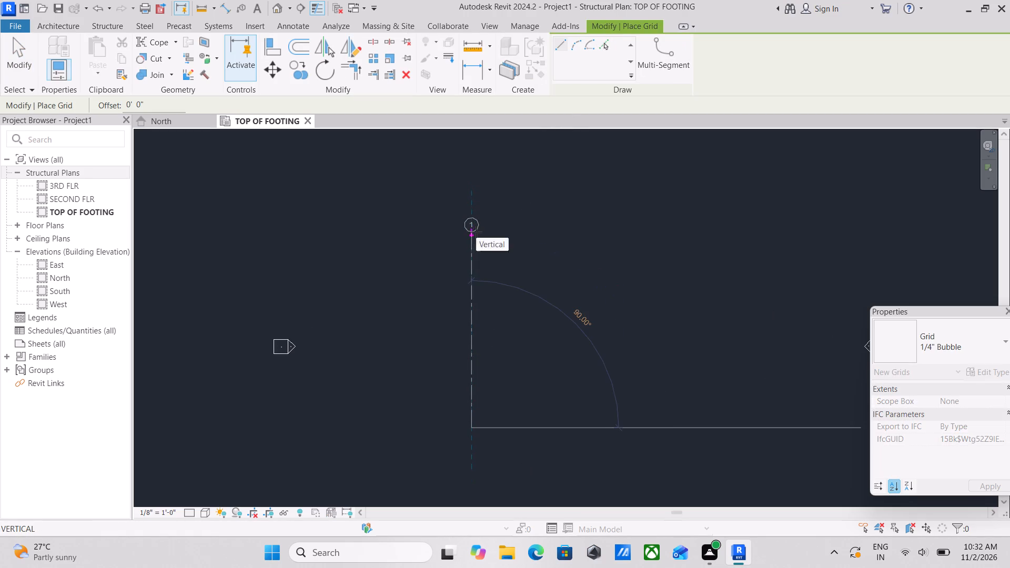
{"action": "middle_click_drag", "start_coordinate": [480, 244], "coordinate": [498, 333]}
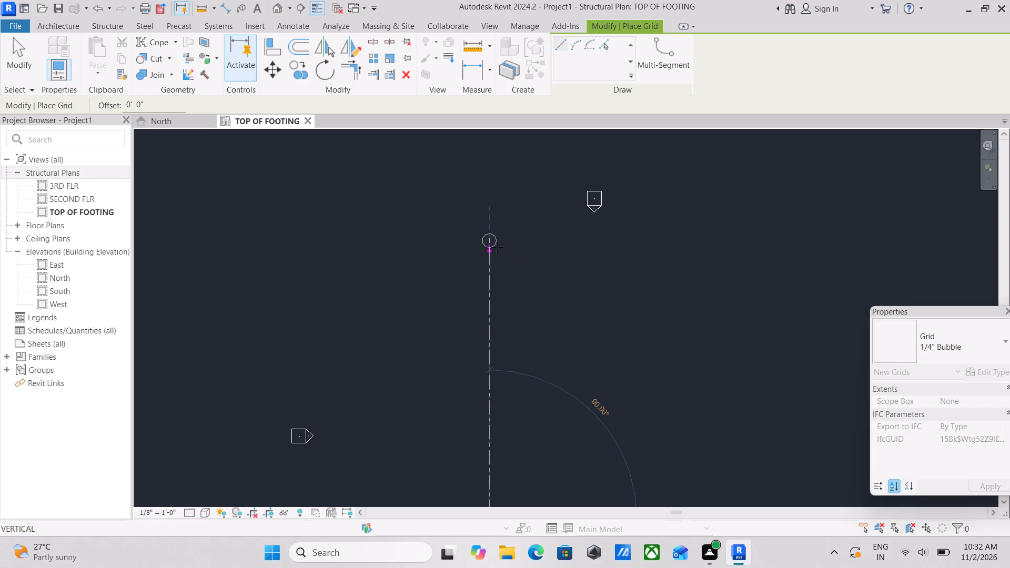
{"action": "left_click", "coordinate": [494, 252]}
{"action": "key", "text": "Escape"}
{"action": "key", "text": "Escape"}
{"action": "key", "text": "Escape"}
Nudge grid line 1 eight increments toward the west elevation marker and deselect it.
{"action": "scroll", "coordinate": [515, 351], "scroll_direction": "down", "scroll_amount": 3}
{"action": "middle_click_drag", "start_coordinate": [512, 347], "coordinate": [508, 339]}
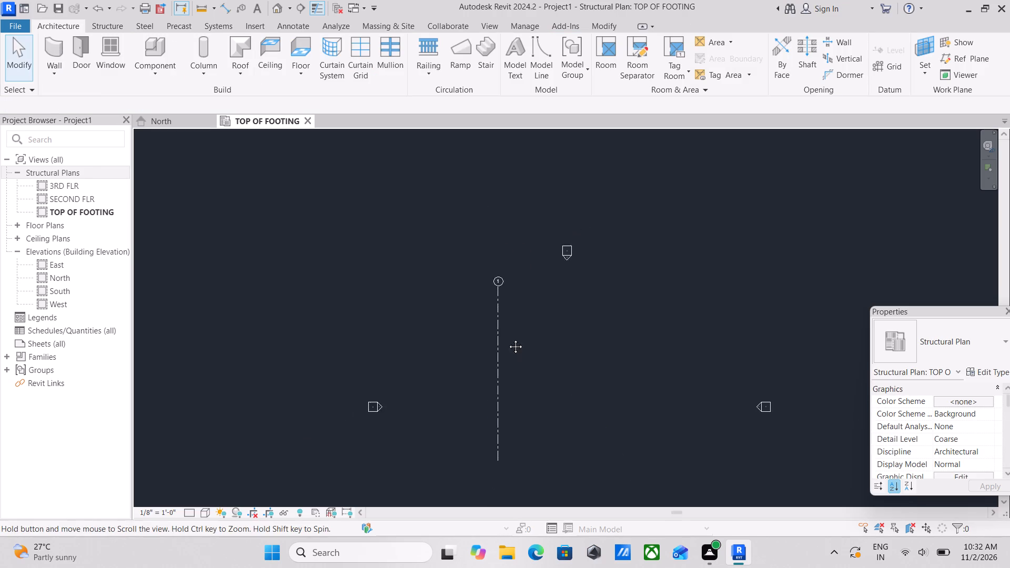
{"action": "middle_click_drag", "start_coordinate": [508, 339], "coordinate": [511, 297]}
{"action": "scroll", "coordinate": [512, 297], "scroll_direction": "up", "scroll_amount": 1}
{"action": "left_click", "coordinate": [492, 329]}
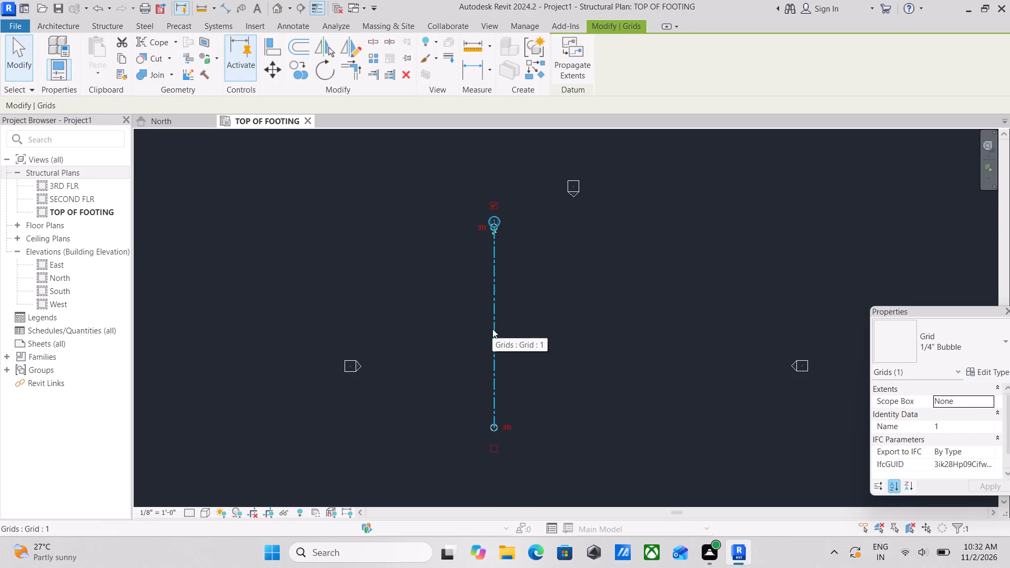
{"action": "key", "text": "Left"}
{"action": "key", "text": "Left"}
{"action": "key", "text": "Left"}
{"action": "key", "text": "Left"}
{"action": "key", "text": "Left"}
{"action": "key", "text": "Left"}
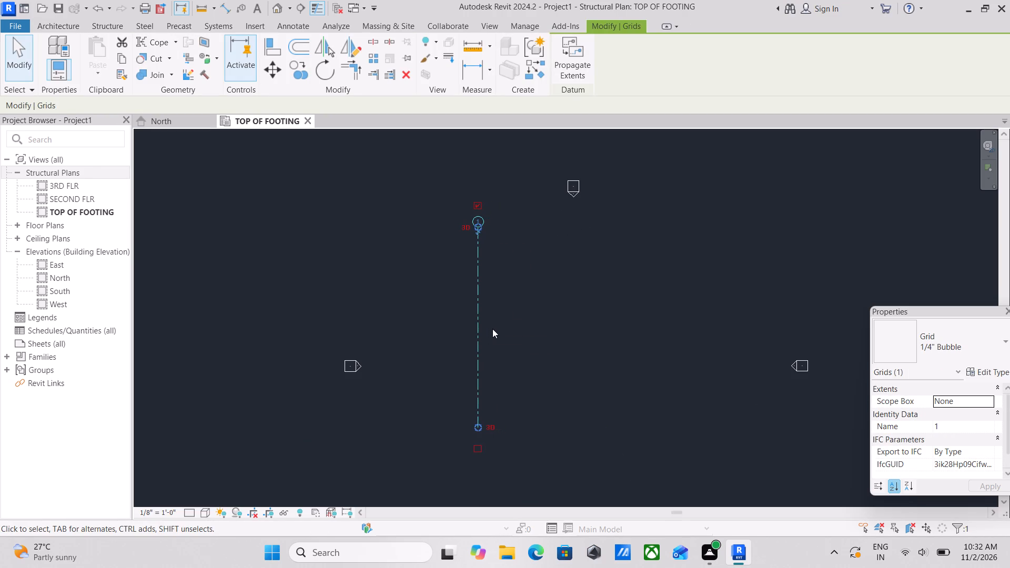
{"action": "key", "text": "Left"}
{"action": "key", "text": "Left"}
{"action": "key", "text": "Escape"}
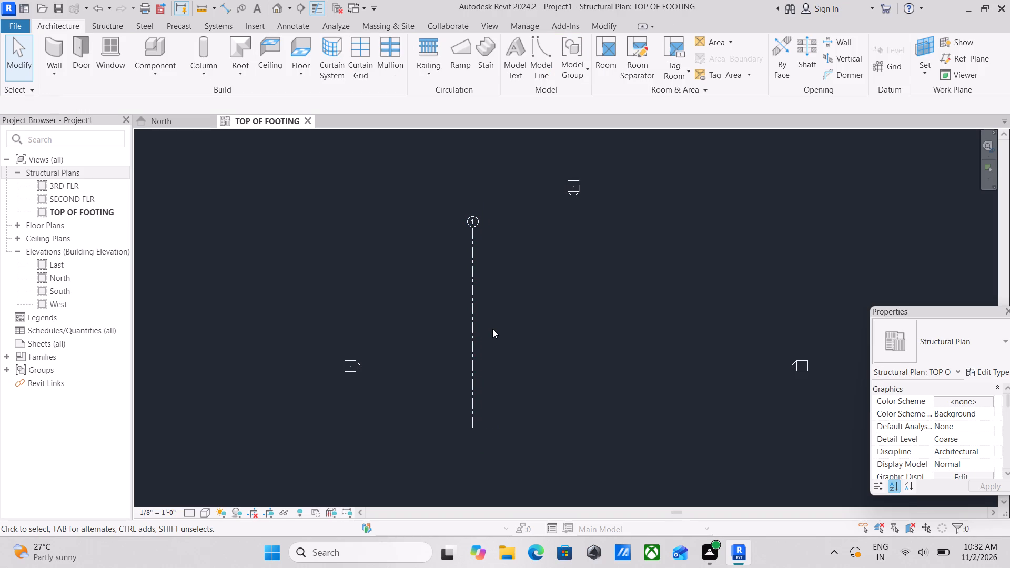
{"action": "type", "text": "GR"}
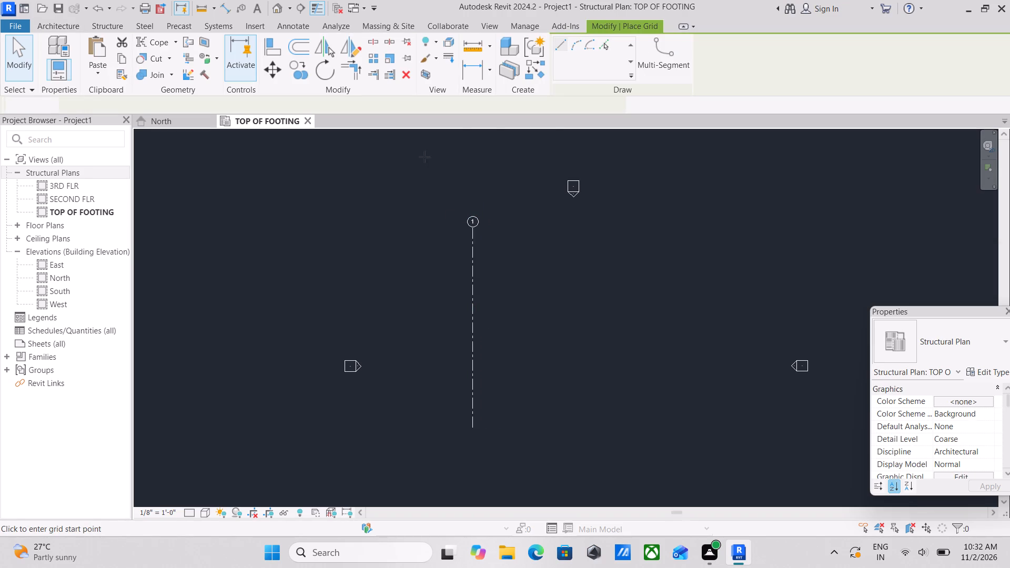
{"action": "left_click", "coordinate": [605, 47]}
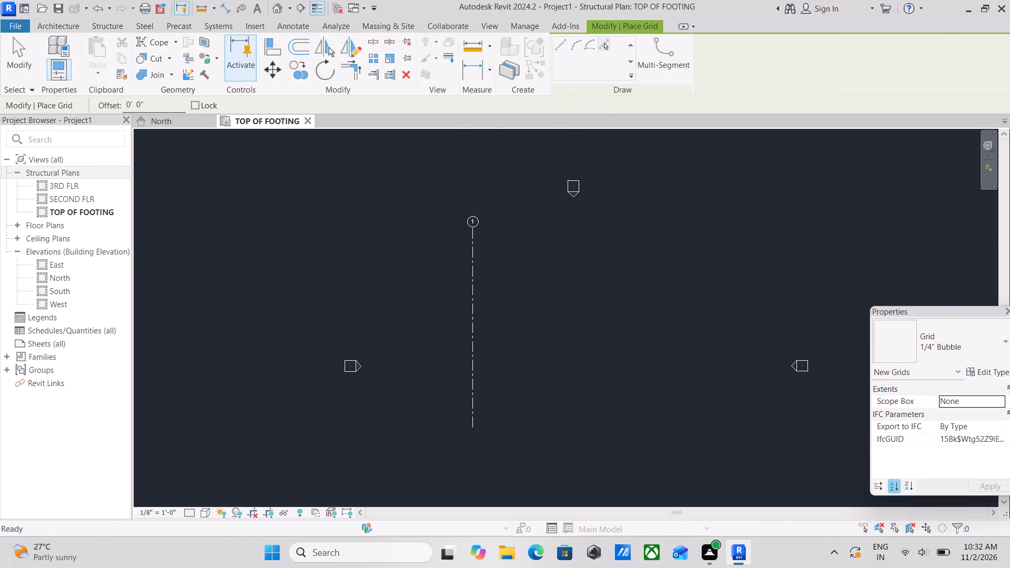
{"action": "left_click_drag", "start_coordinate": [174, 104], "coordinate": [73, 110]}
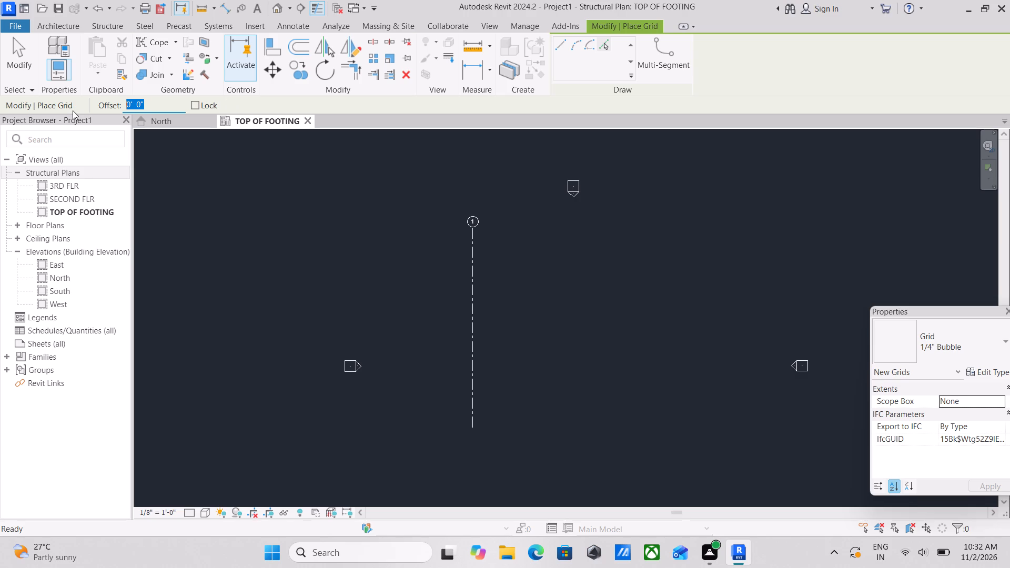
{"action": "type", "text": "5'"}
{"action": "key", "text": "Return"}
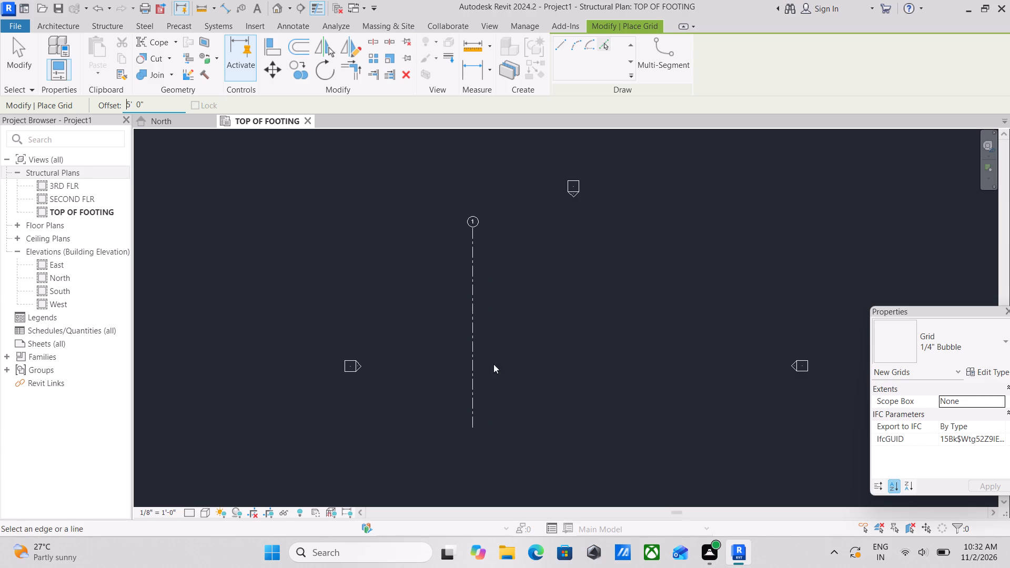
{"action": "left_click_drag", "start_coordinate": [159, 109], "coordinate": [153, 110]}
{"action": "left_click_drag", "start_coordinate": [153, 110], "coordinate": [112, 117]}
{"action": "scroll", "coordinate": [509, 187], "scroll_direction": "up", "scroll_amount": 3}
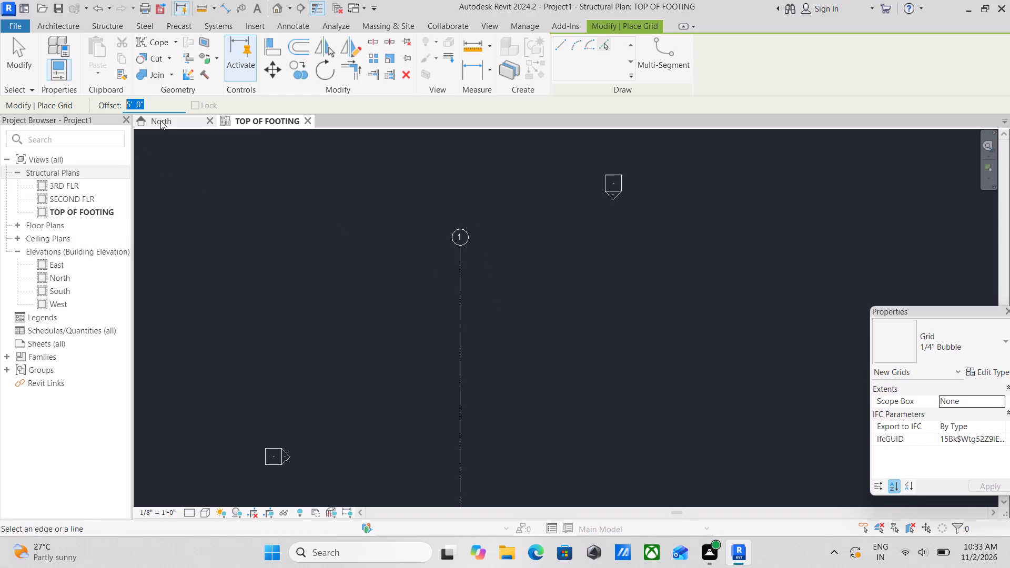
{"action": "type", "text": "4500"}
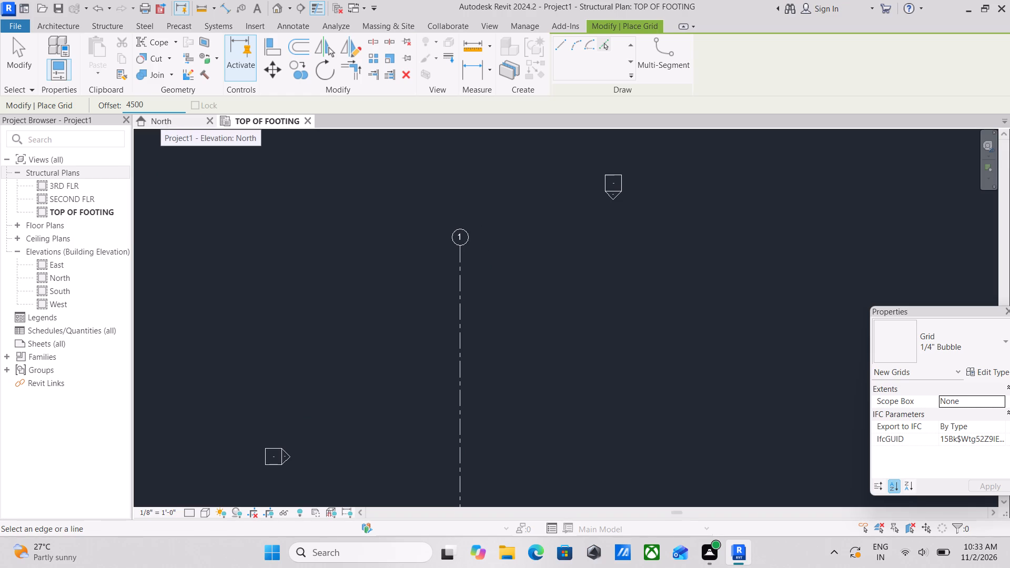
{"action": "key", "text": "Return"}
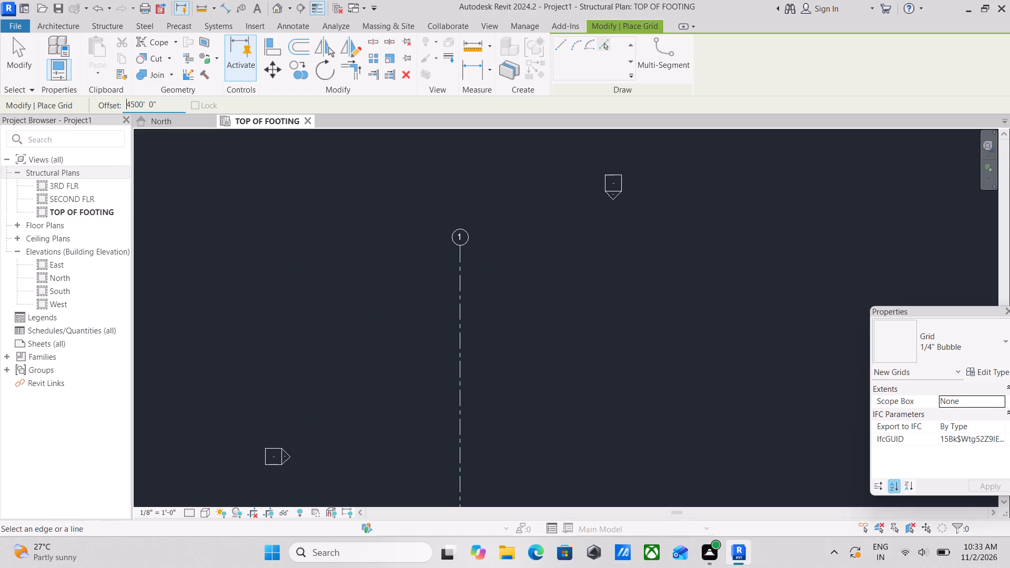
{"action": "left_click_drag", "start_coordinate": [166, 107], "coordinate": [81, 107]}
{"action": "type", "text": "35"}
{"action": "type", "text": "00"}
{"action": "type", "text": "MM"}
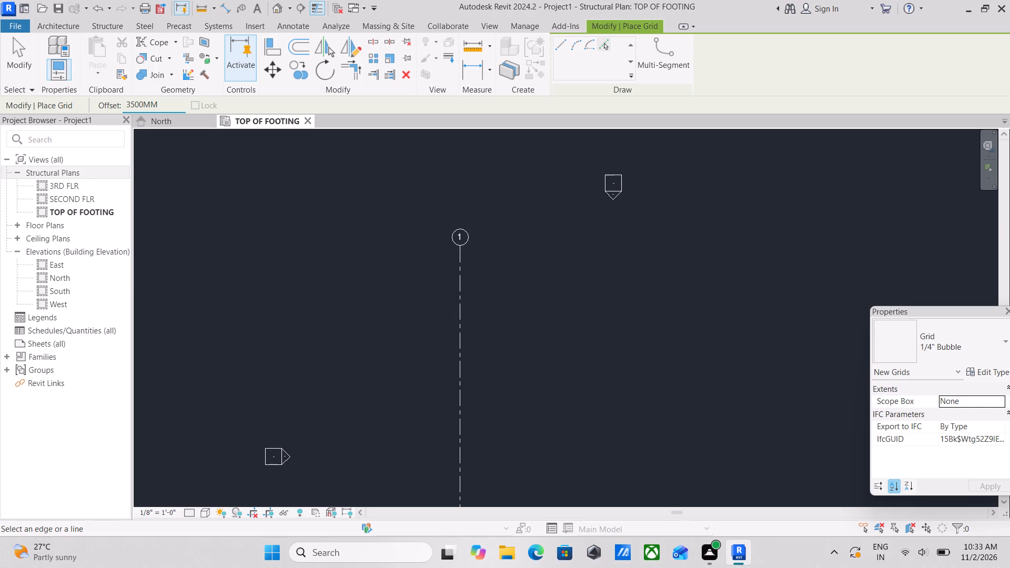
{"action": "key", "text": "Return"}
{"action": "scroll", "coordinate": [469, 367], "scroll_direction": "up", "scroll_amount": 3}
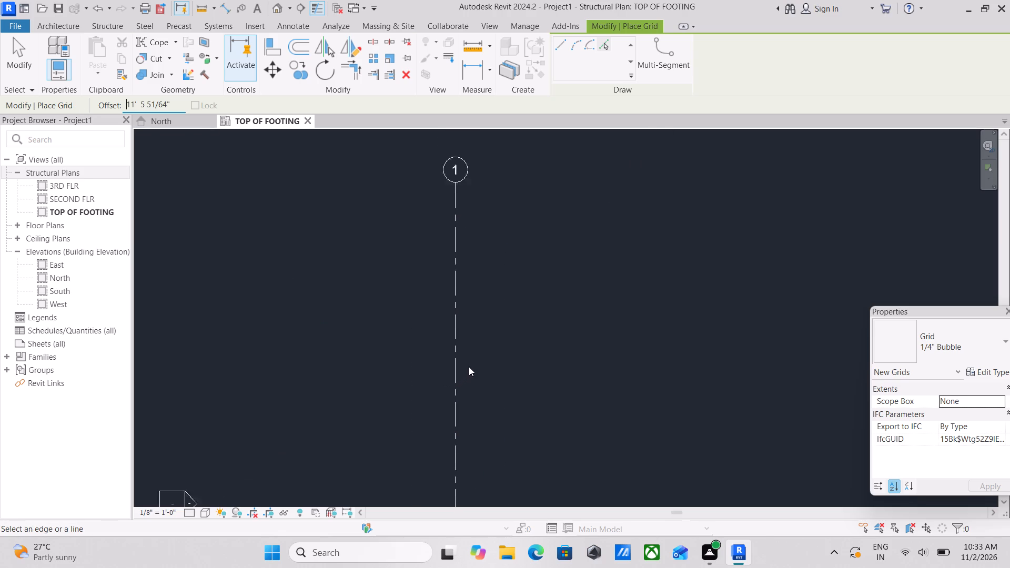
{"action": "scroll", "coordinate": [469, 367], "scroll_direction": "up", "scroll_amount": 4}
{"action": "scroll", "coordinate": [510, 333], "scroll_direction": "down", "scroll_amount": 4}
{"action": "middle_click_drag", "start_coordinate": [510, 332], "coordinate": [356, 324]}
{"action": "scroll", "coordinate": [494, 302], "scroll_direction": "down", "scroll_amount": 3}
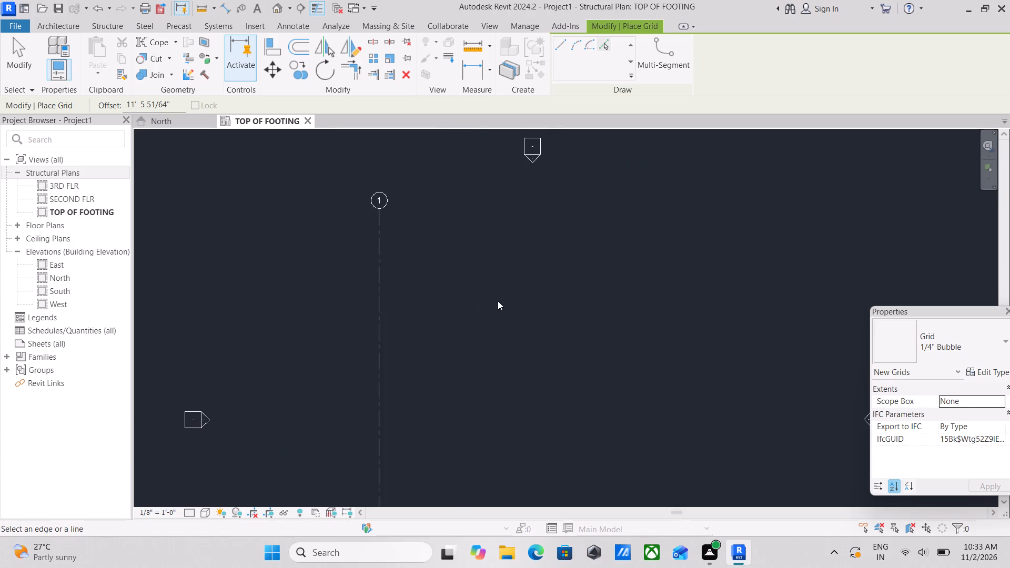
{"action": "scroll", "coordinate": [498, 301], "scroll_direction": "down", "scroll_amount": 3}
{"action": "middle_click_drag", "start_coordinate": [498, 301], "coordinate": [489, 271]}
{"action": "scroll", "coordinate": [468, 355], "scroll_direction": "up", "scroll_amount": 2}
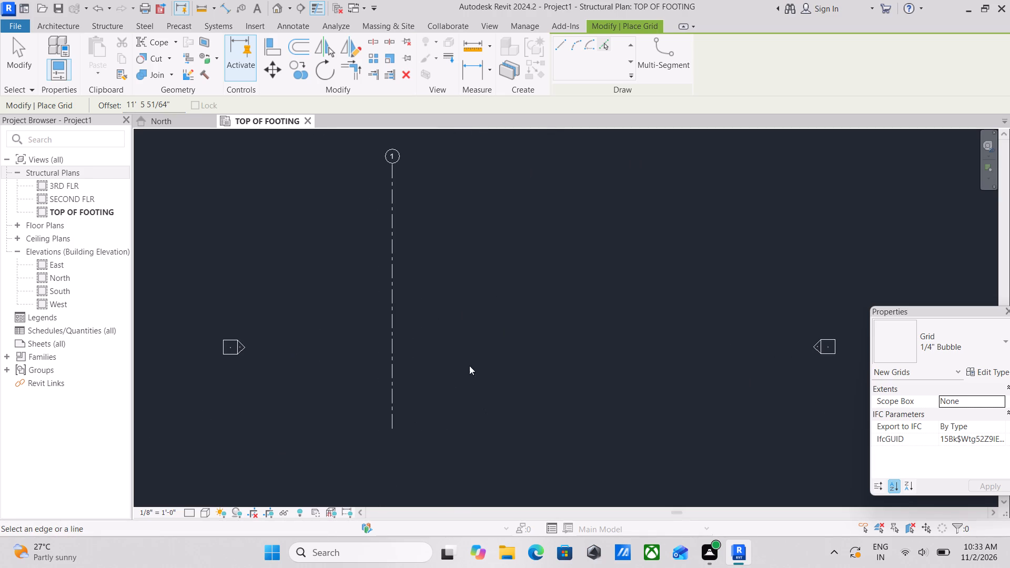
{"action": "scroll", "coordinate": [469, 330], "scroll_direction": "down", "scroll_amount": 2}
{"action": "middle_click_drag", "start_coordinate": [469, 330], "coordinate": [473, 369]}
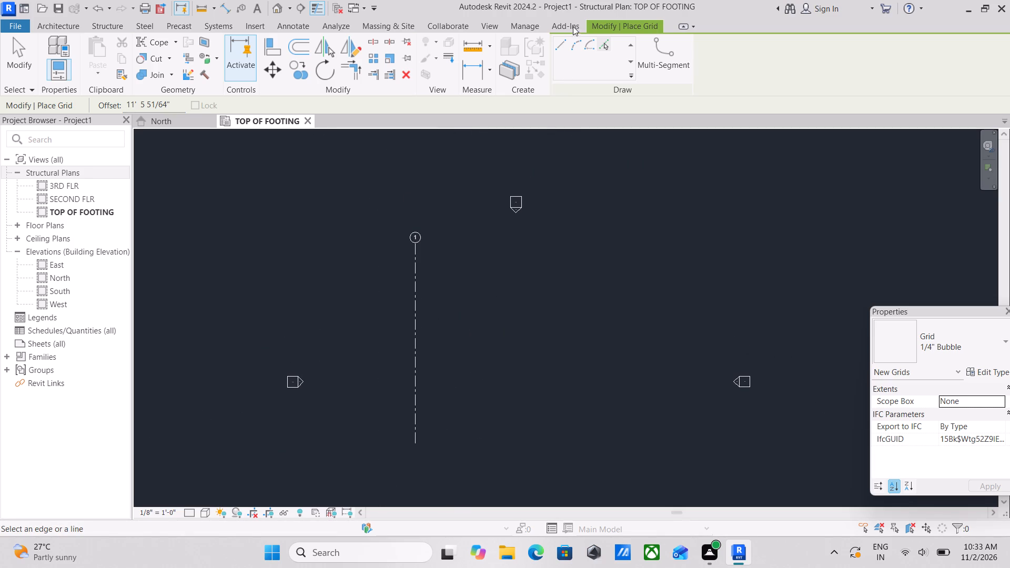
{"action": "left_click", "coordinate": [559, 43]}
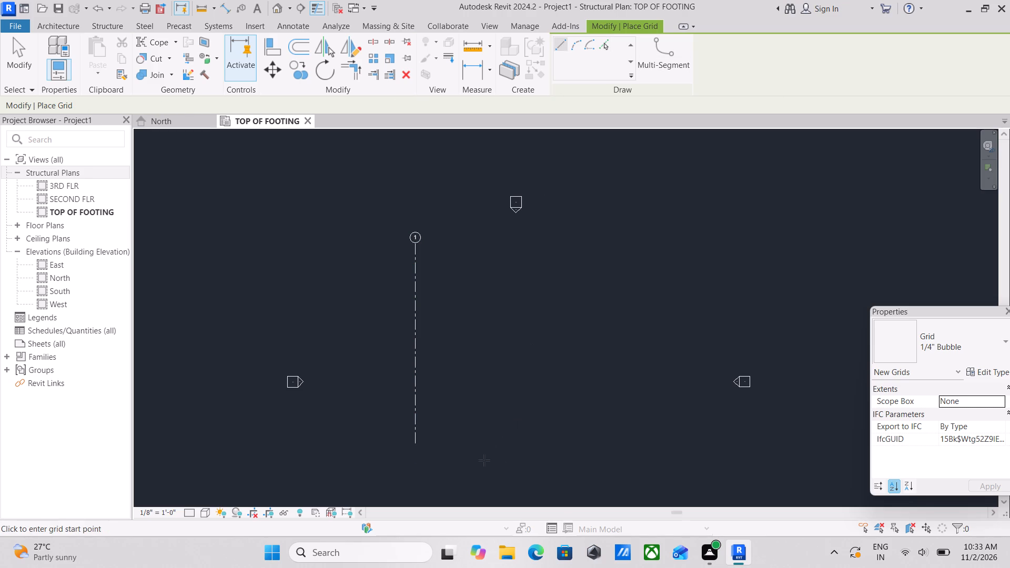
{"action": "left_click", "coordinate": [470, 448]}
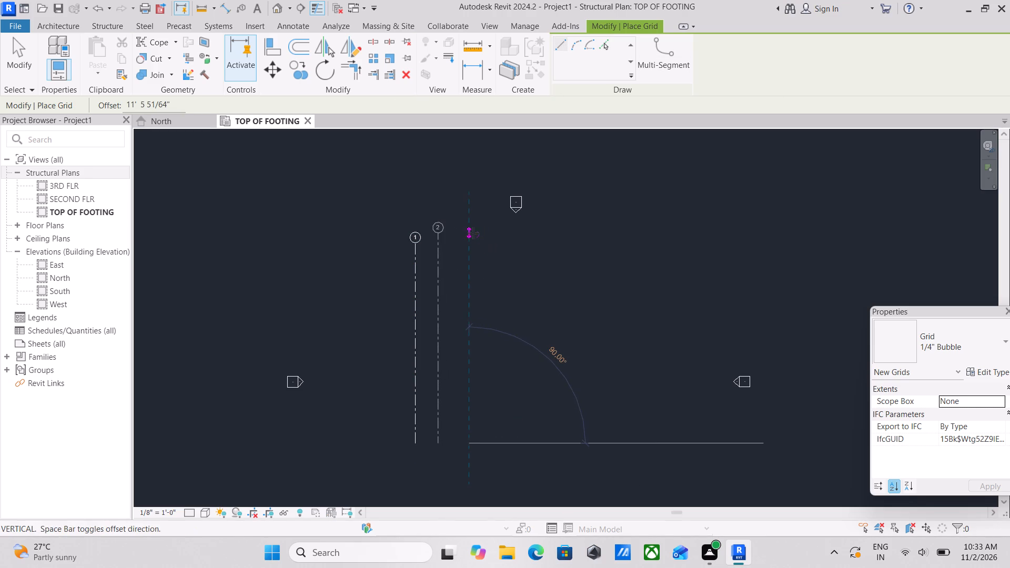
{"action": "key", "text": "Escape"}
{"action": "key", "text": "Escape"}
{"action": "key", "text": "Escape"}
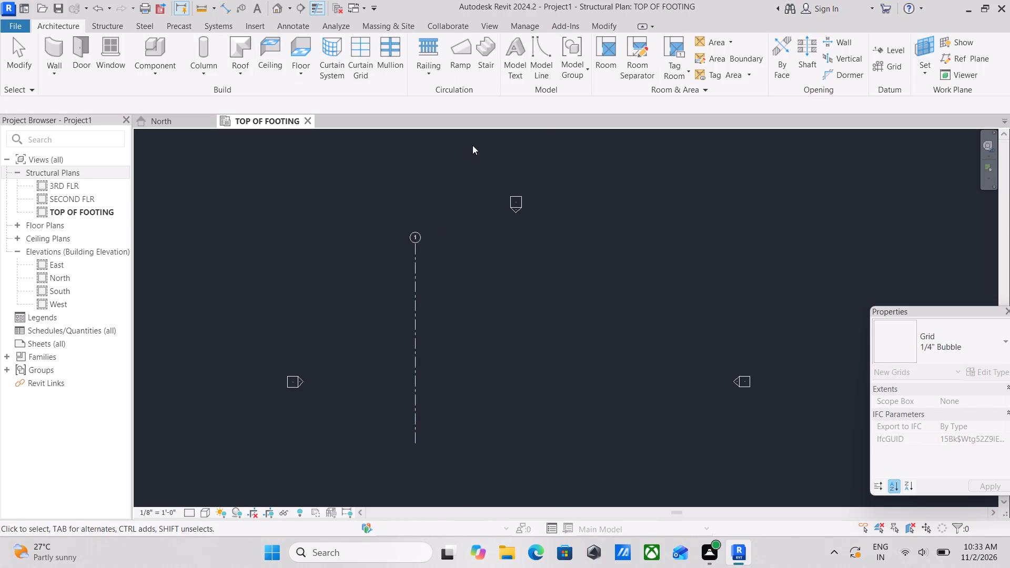
Draw three more vertical grid lines east of grid 1, aligned with its ends, the first two spaced about 16'-6" and 16'-0".
{"action": "type", "text": "GR"}
{"action": "scroll", "coordinate": [439, 437], "scroll_direction": "up", "scroll_amount": 2}
{"action": "left_click", "coordinate": [467, 439]}
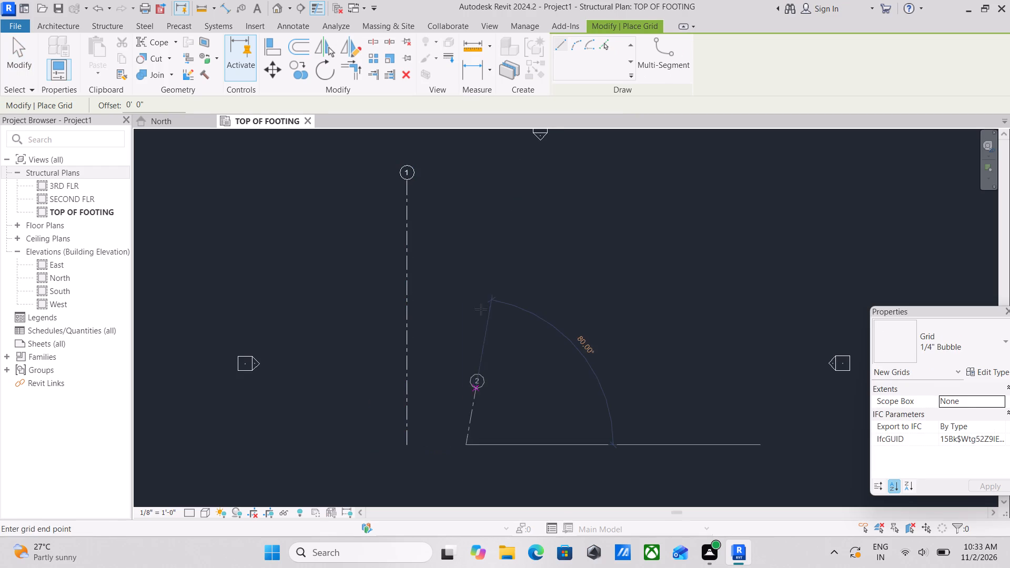
{"action": "middle_click_drag", "start_coordinate": [481, 286], "coordinate": [445, 387]}
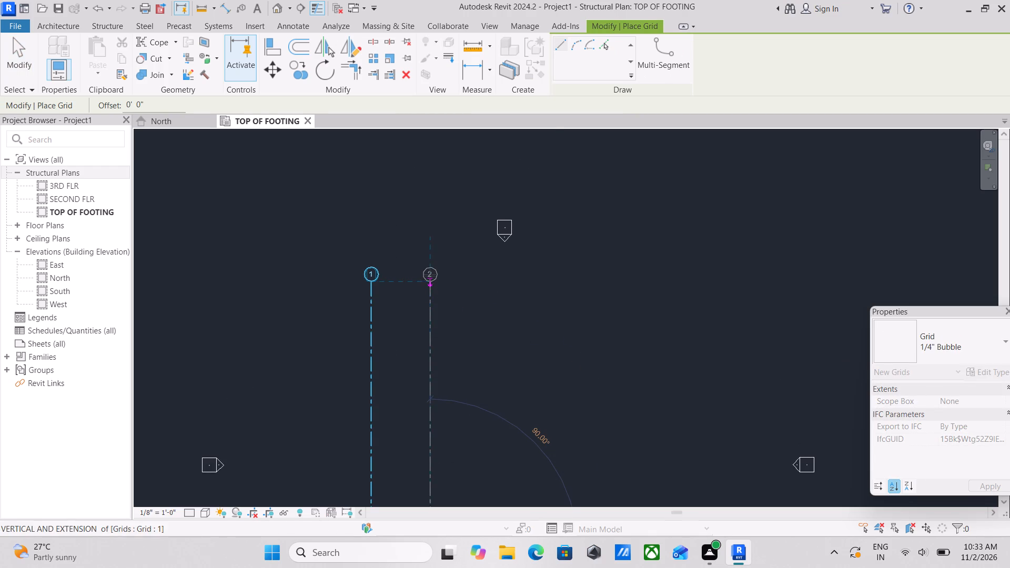
{"action": "left_click", "coordinate": [429, 281]}
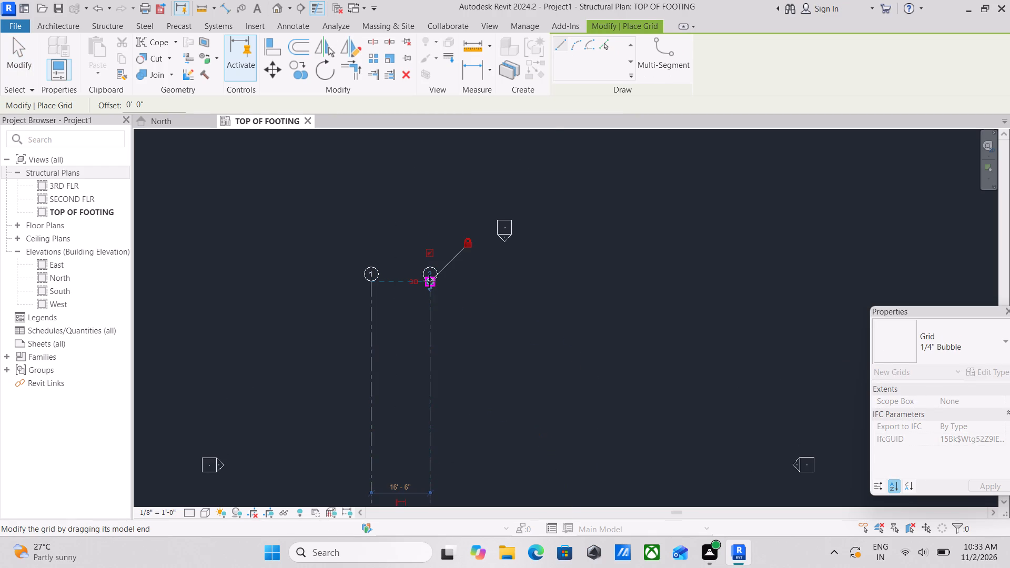
{"action": "key", "text": "Escape"}
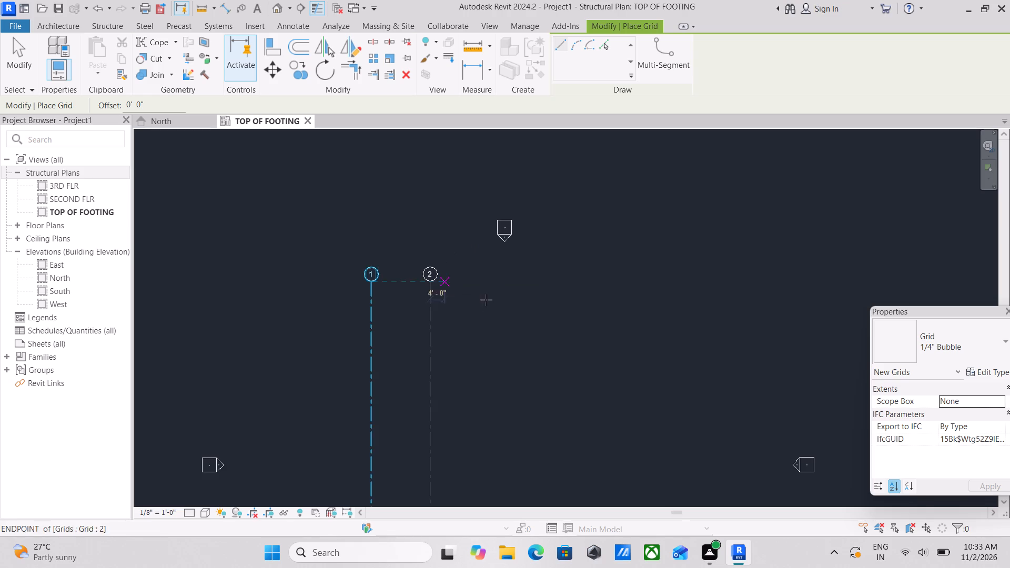
{"action": "scroll", "coordinate": [493, 332], "scroll_direction": "down", "scroll_amount": 3}
{"action": "middle_click_drag", "start_coordinate": [493, 332], "coordinate": [499, 290]}
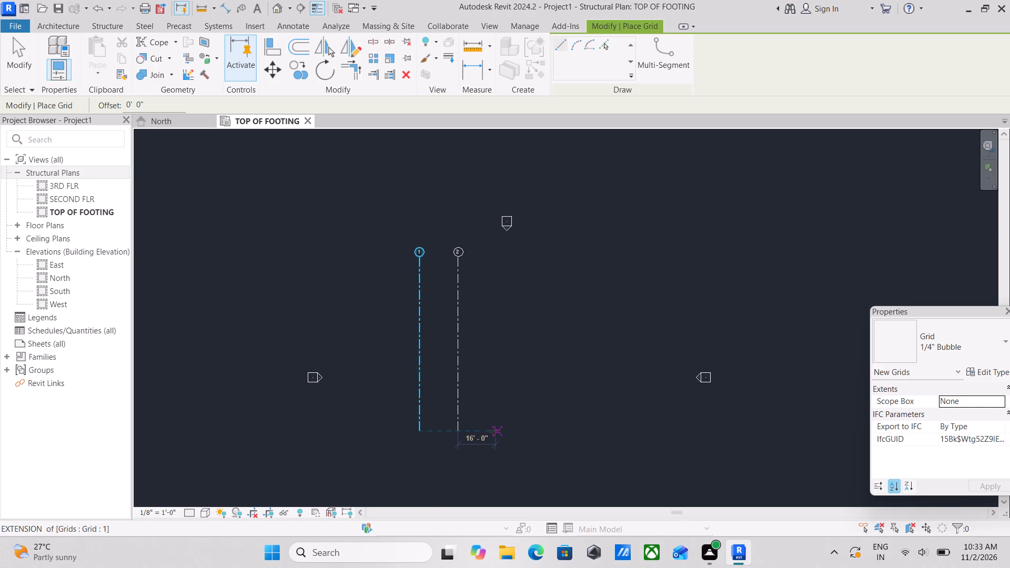
{"action": "left_click", "coordinate": [494, 431]}
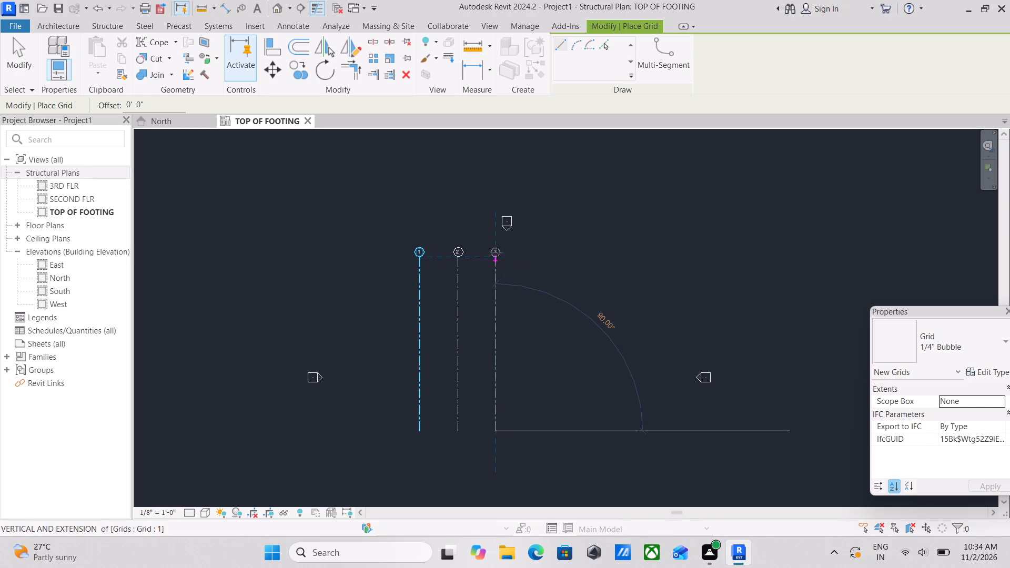
{"action": "left_click", "coordinate": [498, 258]}
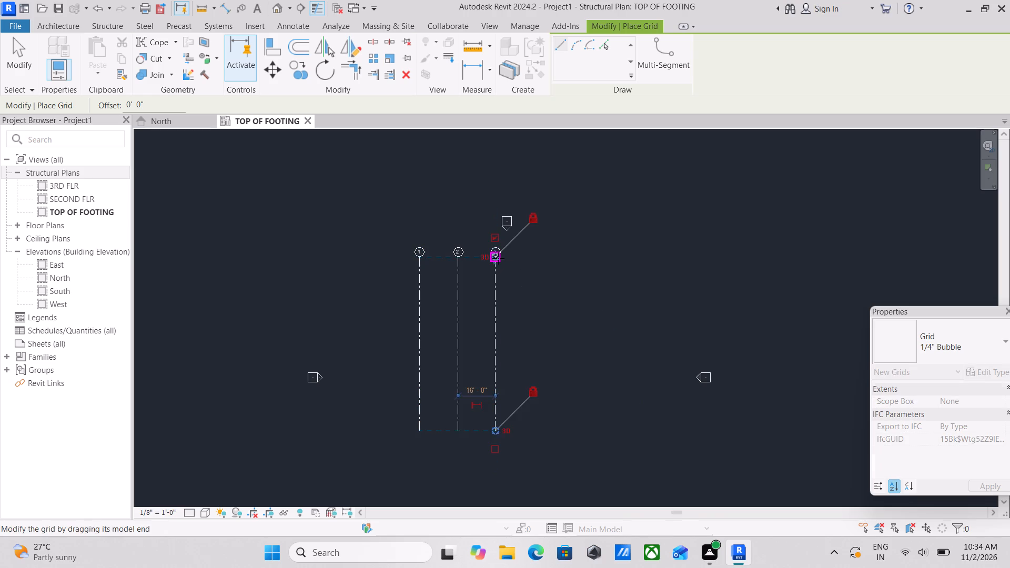
{"action": "key", "text": "Escape"}
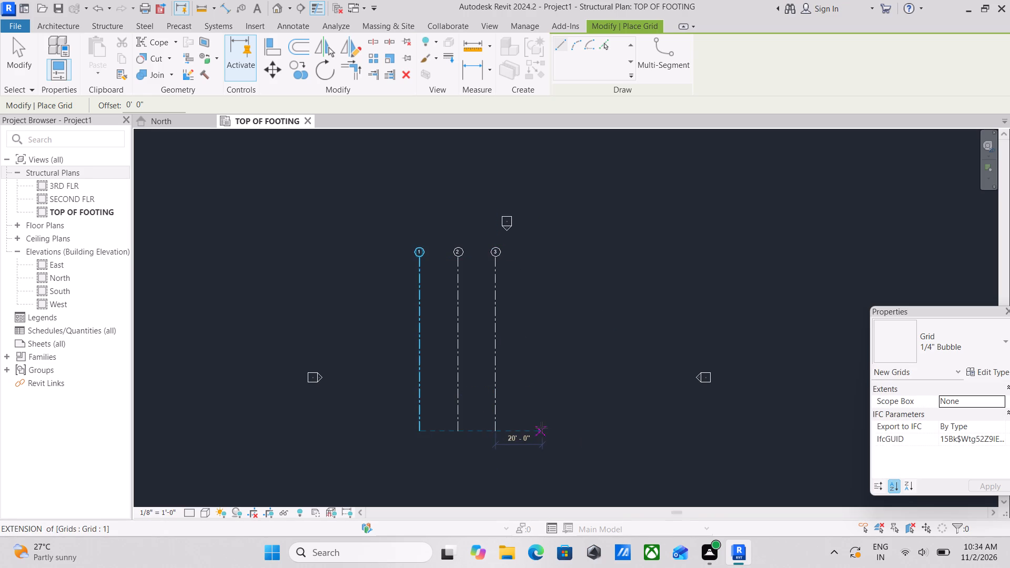
{"action": "left_click", "coordinate": [537, 427]}
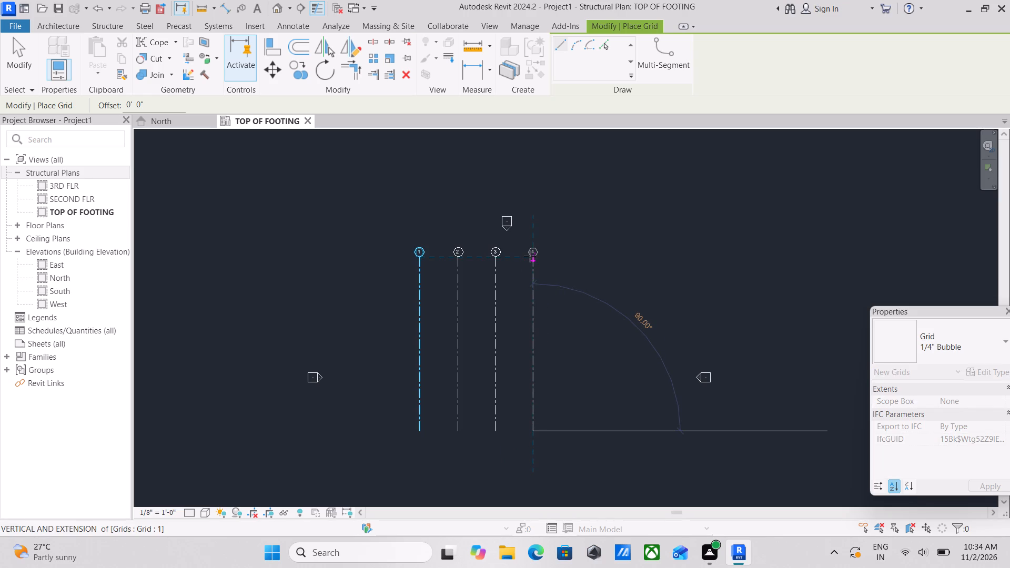
{"action": "left_click", "coordinate": [530, 256]}
{"action": "key", "text": "Escape"}
Draw a horizontal grid line eastward across the four vertical grids, just below their bubbles, and end the Grid command.
{"action": "scroll", "coordinate": [453, 311], "scroll_direction": "up", "scroll_amount": 1}
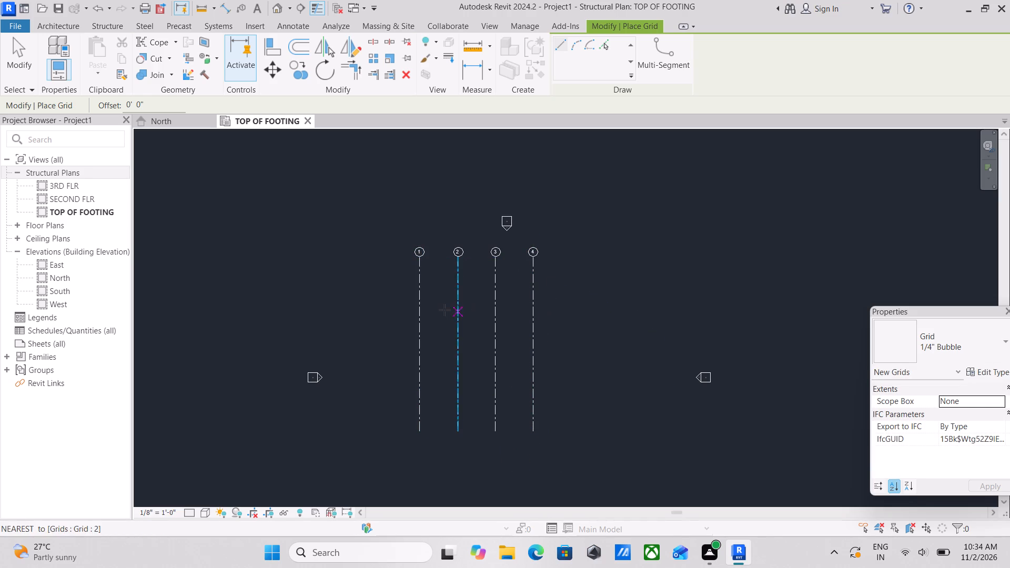
{"action": "scroll", "coordinate": [445, 310], "scroll_direction": "up", "scroll_amount": 4}
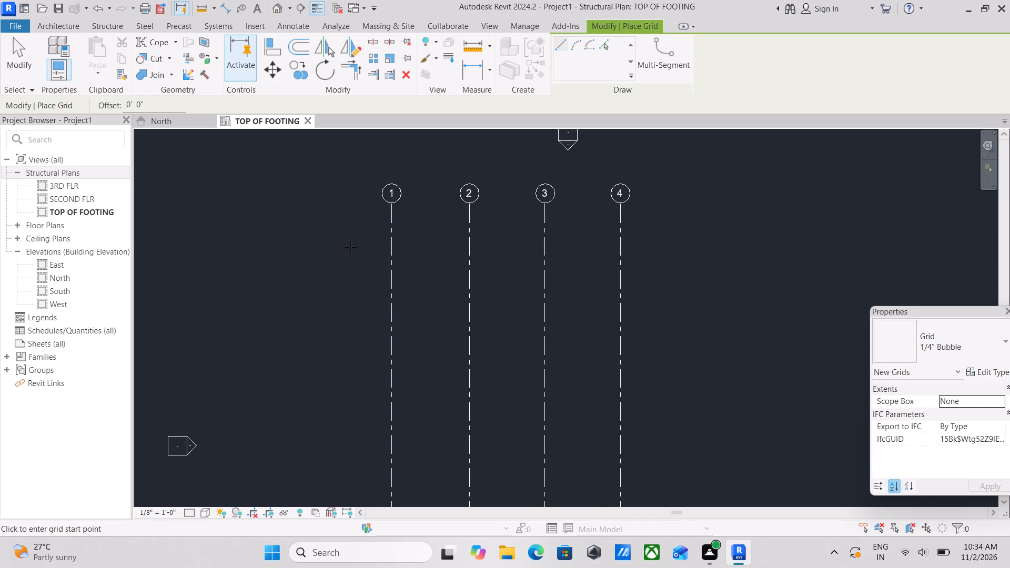
{"action": "left_click", "coordinate": [350, 247]}
{"action": "left_click", "coordinate": [651, 239]}
{"action": "key", "text": "Escape"}
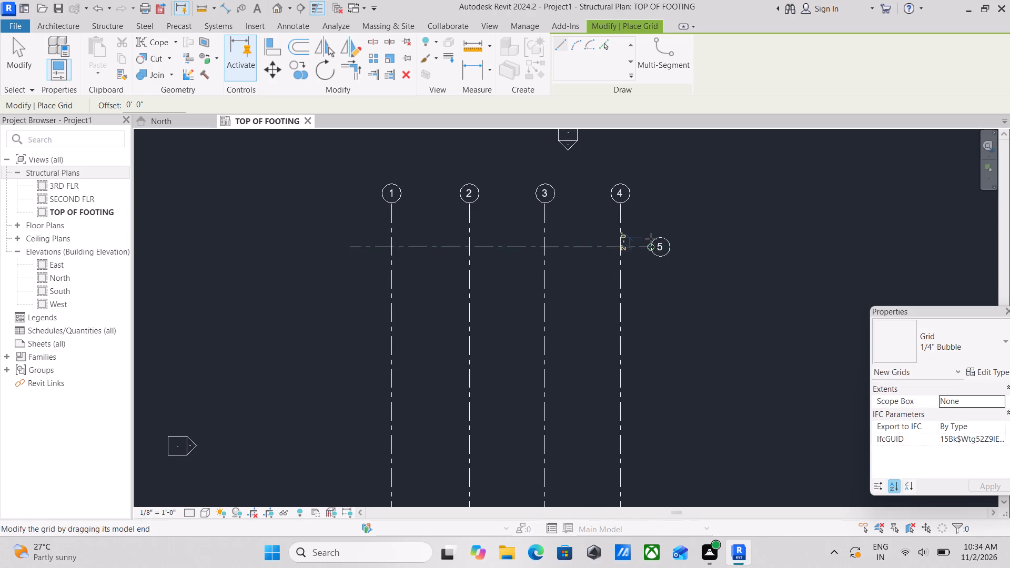
{"action": "key", "text": "Escape"}
{"action": "scroll", "coordinate": [655, 246], "scroll_direction": "up", "scroll_amount": 5}
{"action": "key", "text": "Escape"}
Rename the horizontal grid line as A and deselect it.
{"action": "double_click", "coordinate": [663, 247]}
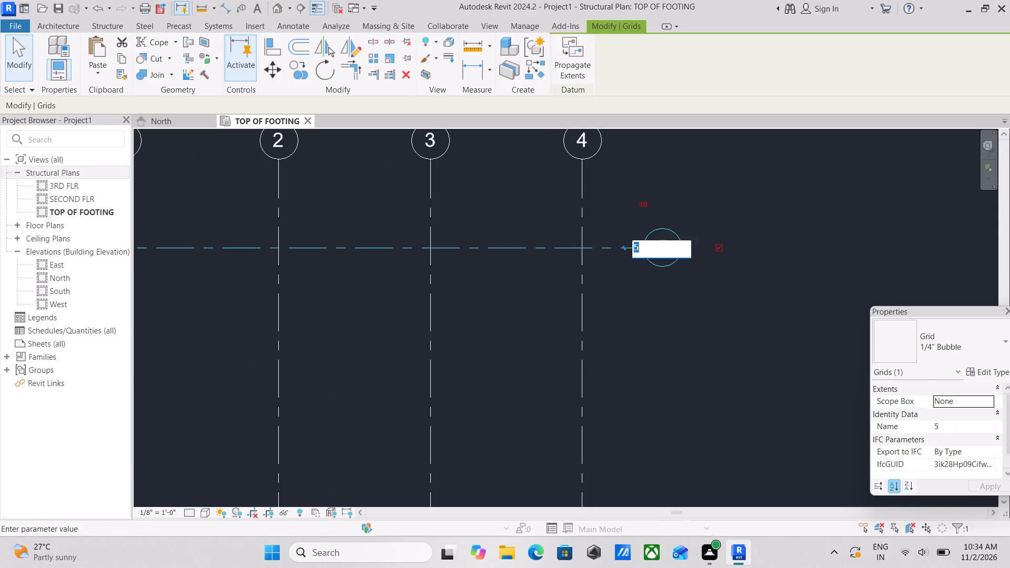
{"action": "key", "text": "a"}
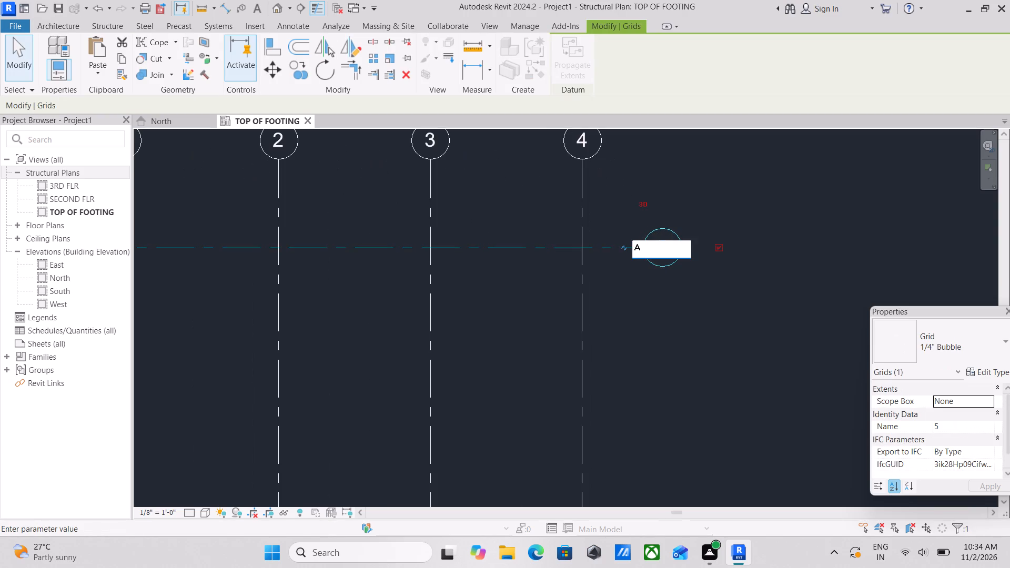
{"action": "key", "text": "Return"}
{"action": "key", "text": "Escape"}
{"action": "scroll", "coordinate": [663, 250], "scroll_direction": "down", "scroll_amount": 3}
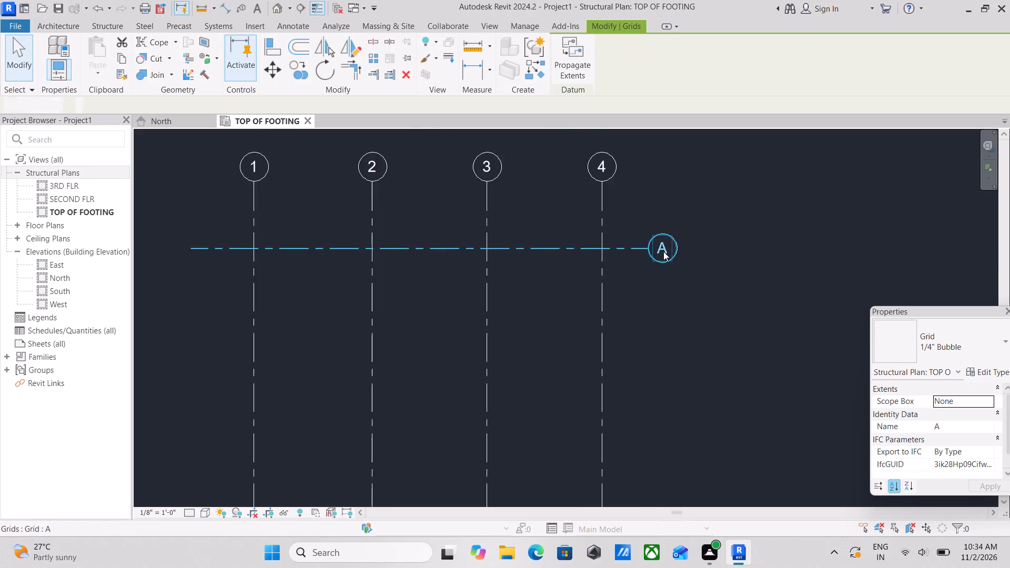
{"action": "key", "text": "Escape"}
{"action": "scroll", "coordinate": [691, 286], "scroll_direction": "down", "scroll_amount": 3}
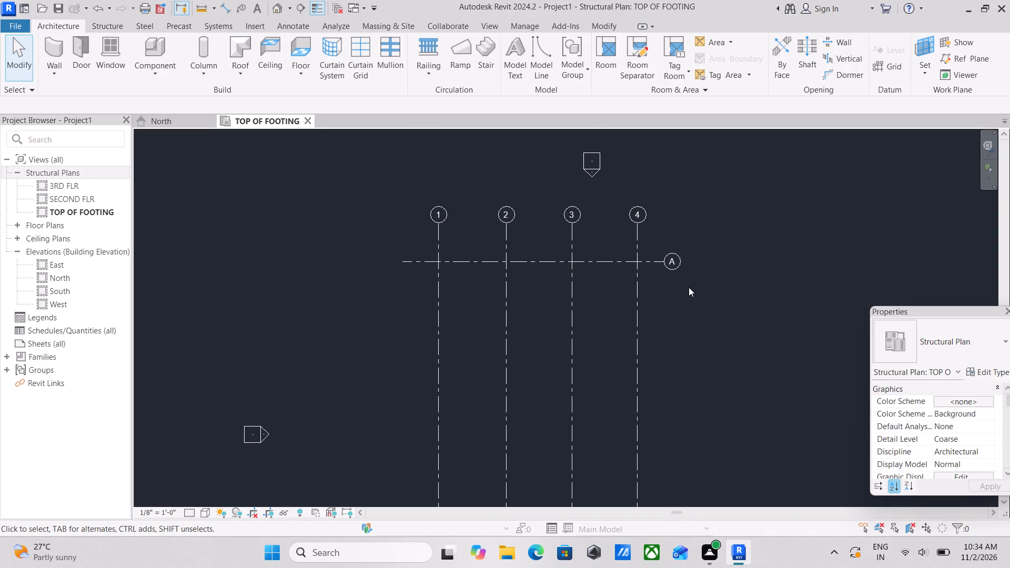
Draw horizontal grids B, C and D below grid A across the four vertical grids, spaced about 16'-0", 18'-6" and 19'-4", and end the Grid command.
{"action": "scroll", "coordinate": [688, 287], "scroll_direction": "up", "scroll_amount": 1}
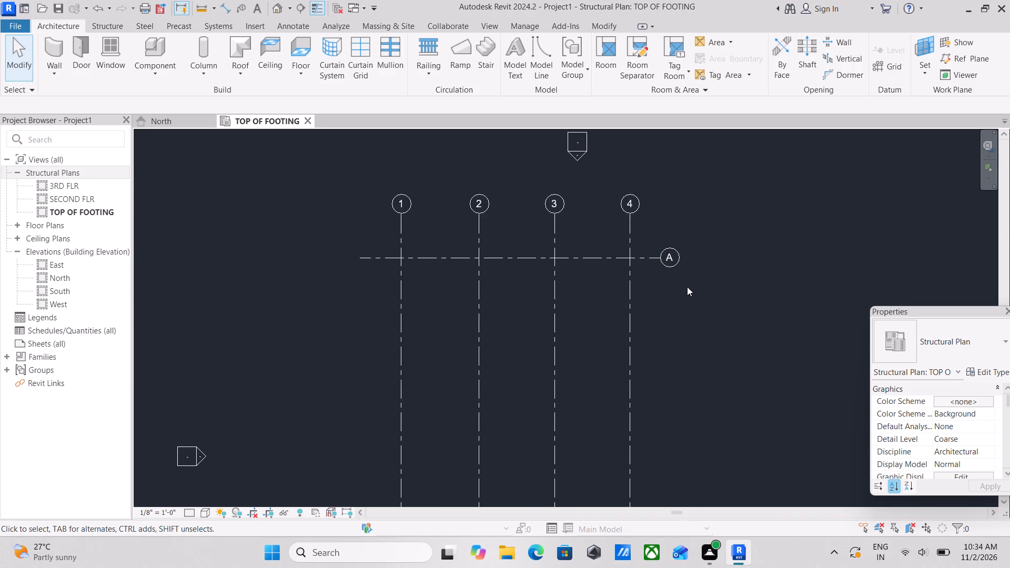
{"action": "scroll", "coordinate": [555, 280], "scroll_direction": "up", "scroll_amount": 3}
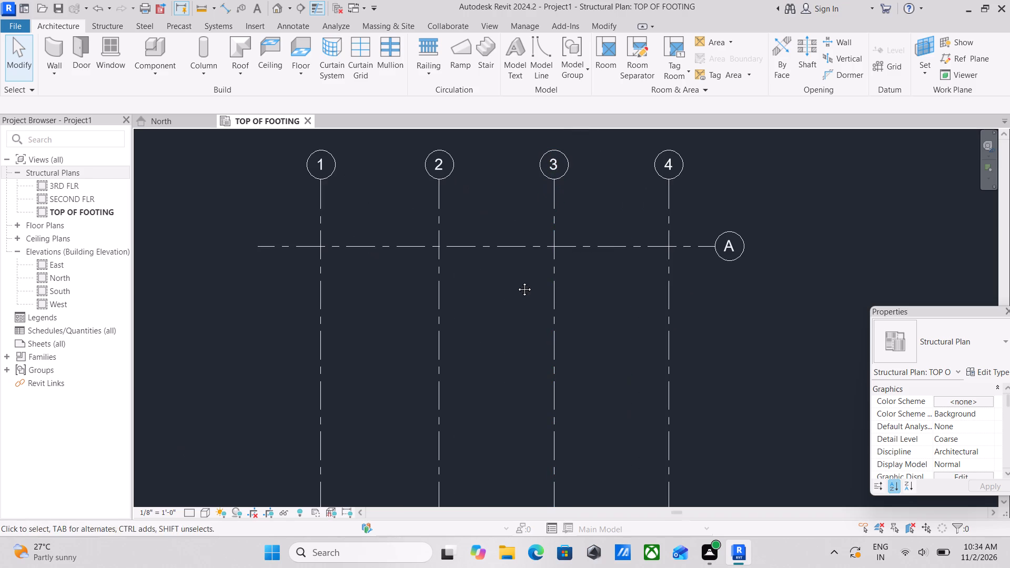
{"action": "middle_click", "coordinate": [517, 281]}
{"action": "scroll", "coordinate": [521, 246], "scroll_direction": "down", "scroll_amount": 2}
{"action": "middle_click_drag", "start_coordinate": [520, 256], "coordinate": [548, 323]}
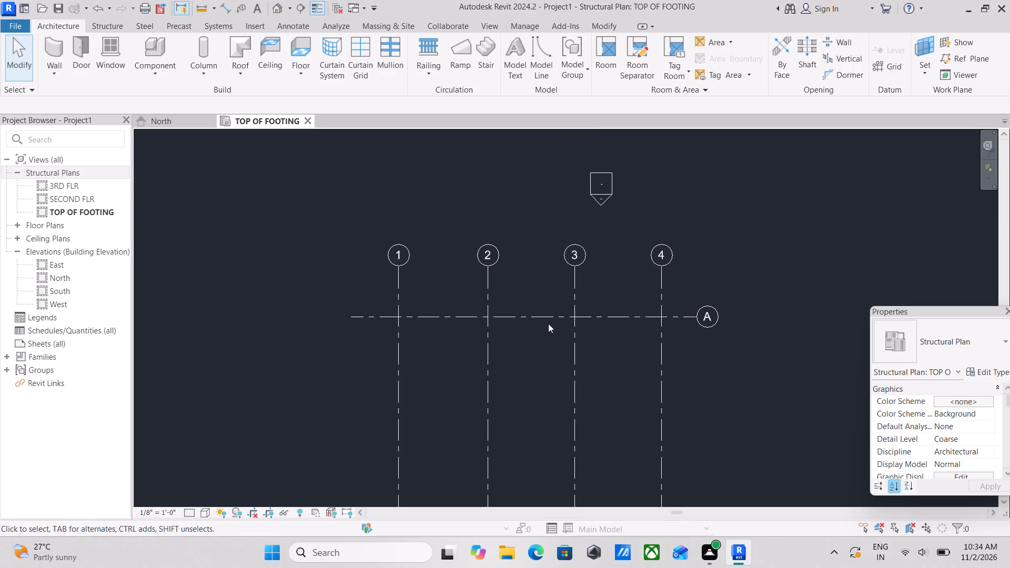
{"action": "scroll", "coordinate": [553, 321], "scroll_direction": "up", "scroll_amount": 1}
{"action": "scroll", "coordinate": [543, 321], "scroll_direction": "down", "scroll_amount": 1}
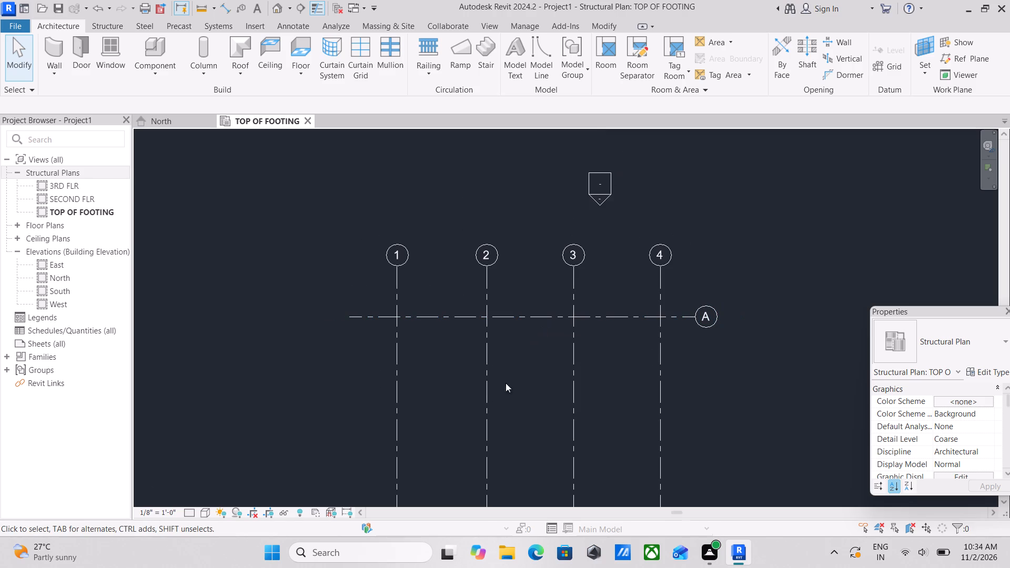
{"action": "type", "text": "GR"}
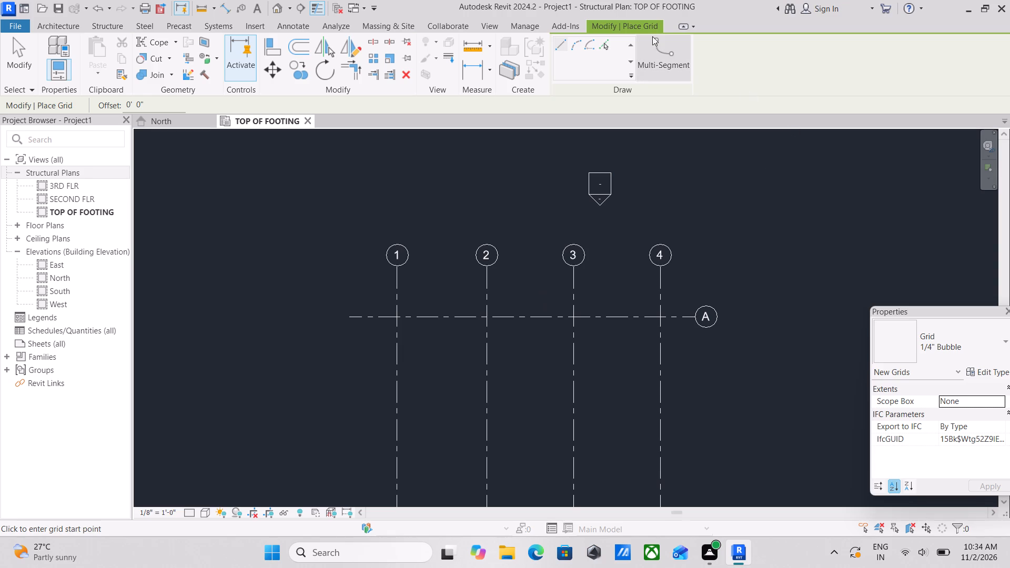
{"action": "scroll", "coordinate": [366, 429], "scroll_direction": "down", "scroll_amount": 2}
{"action": "middle_click_drag", "start_coordinate": [372, 401], "coordinate": [383, 276]}
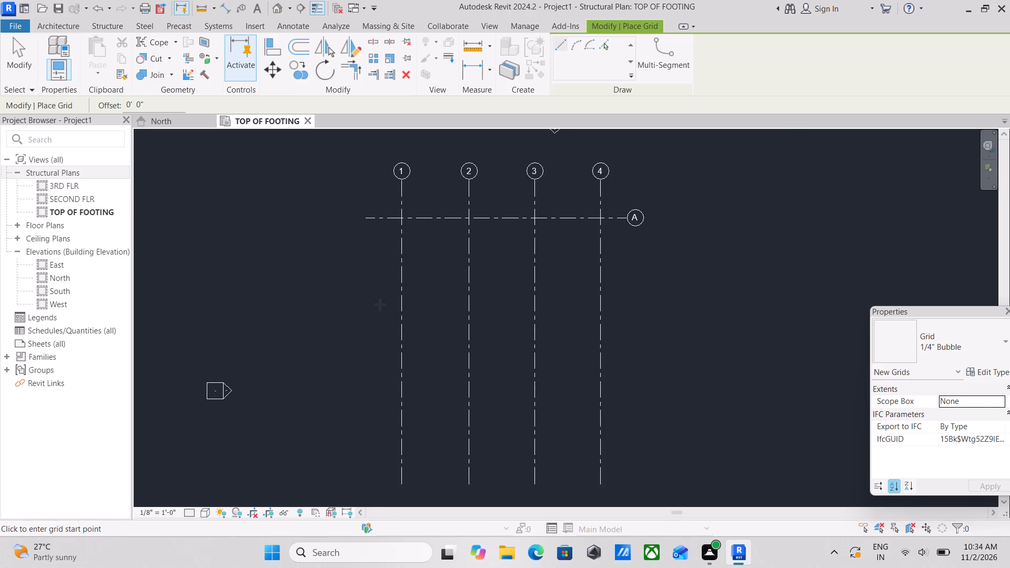
{"action": "left_click", "coordinate": [362, 283]}
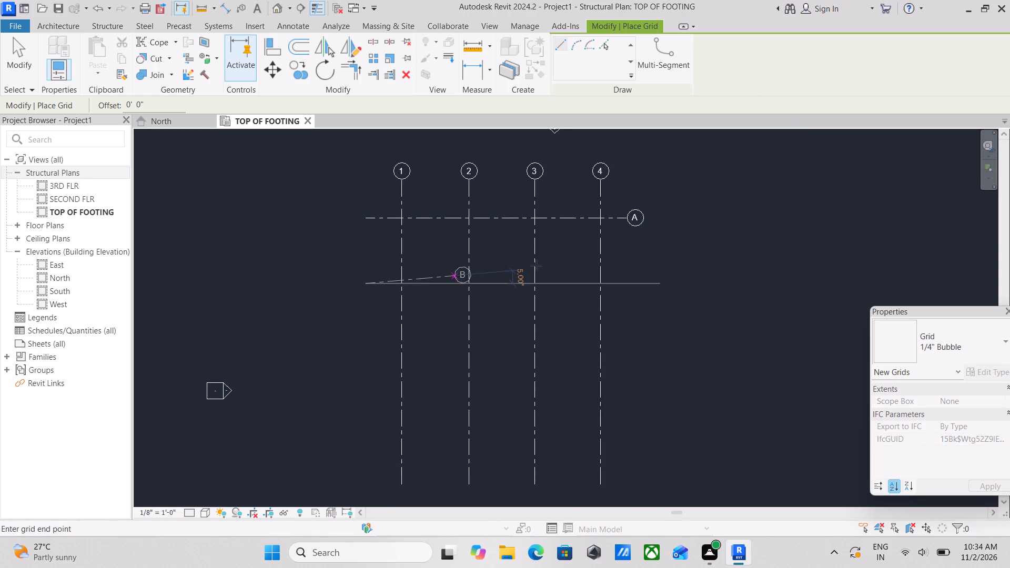
{"action": "left_click", "coordinate": [628, 282]}
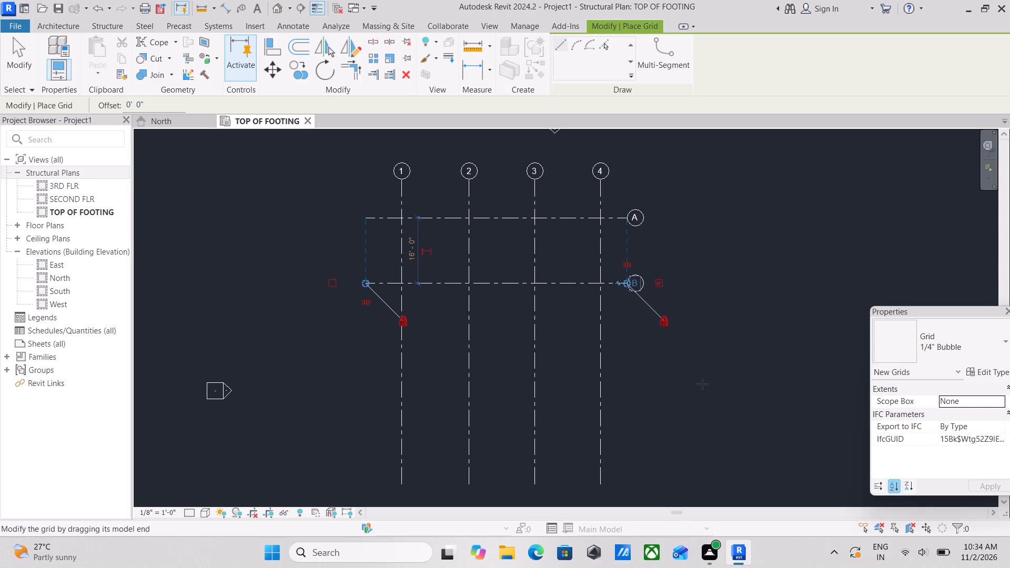
{"action": "left_click", "coordinate": [371, 360]}
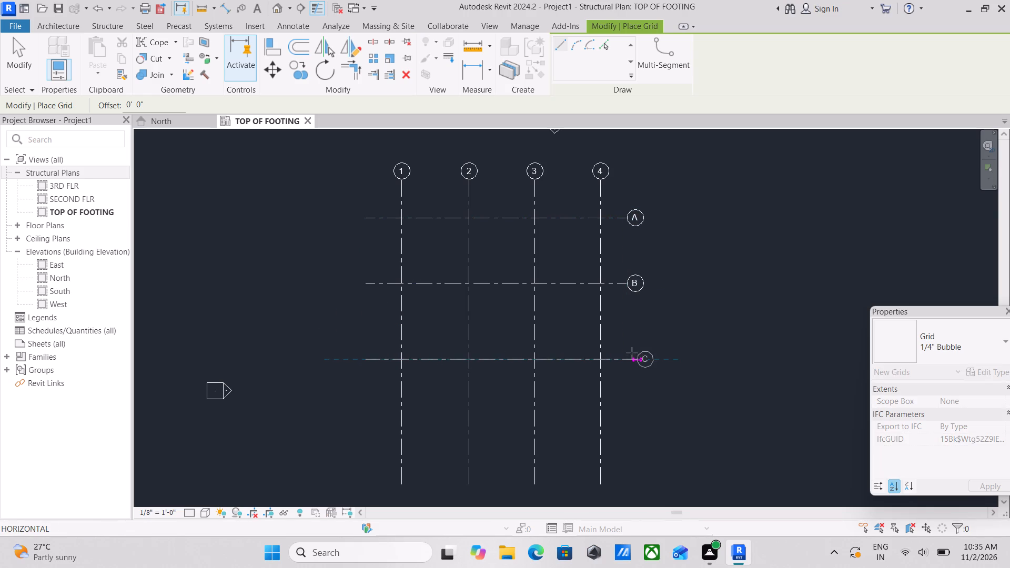
{"action": "left_click", "coordinate": [630, 353]}
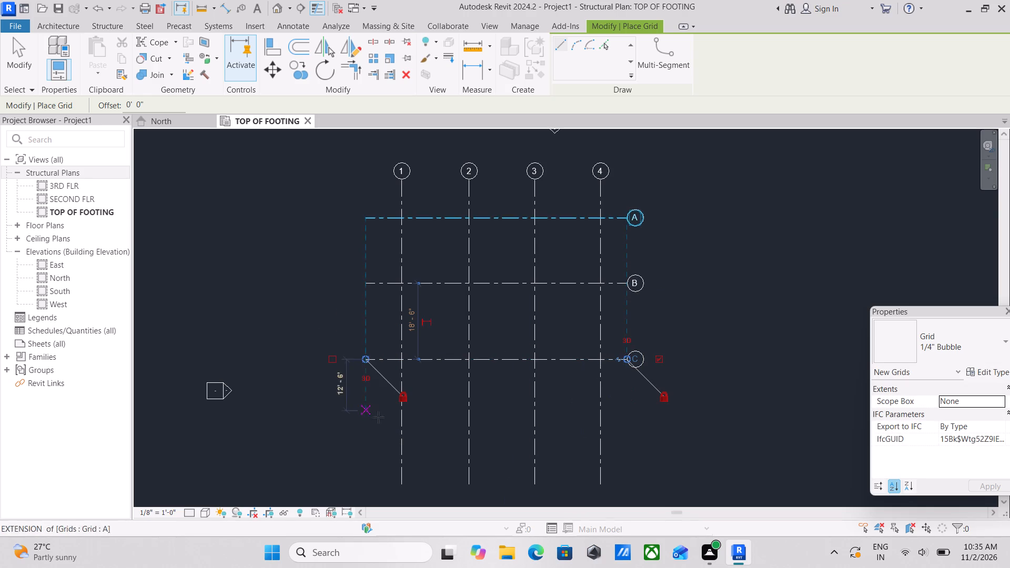
{"action": "left_click", "coordinate": [377, 439]}
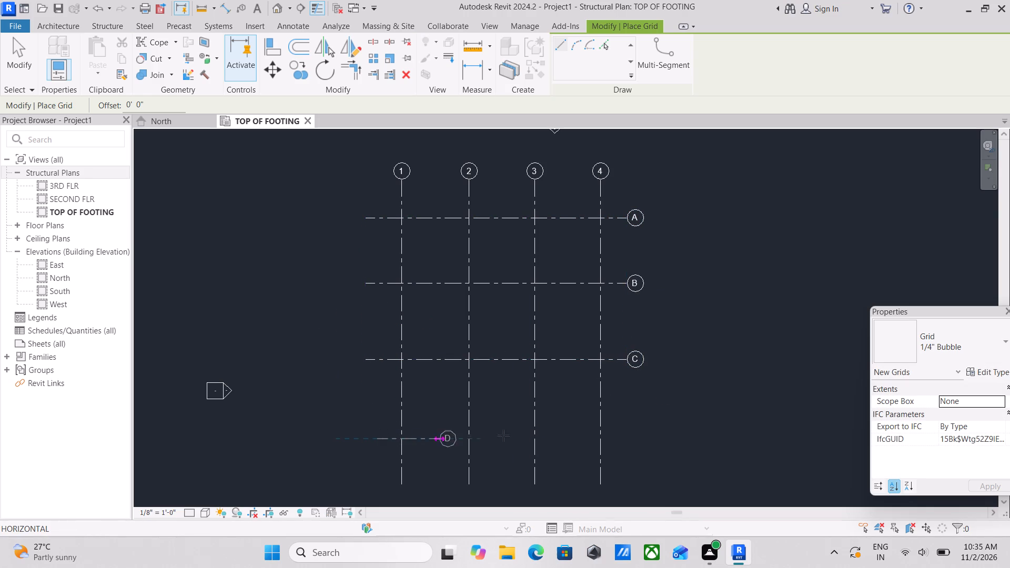
{"action": "left_click", "coordinate": [628, 432]}
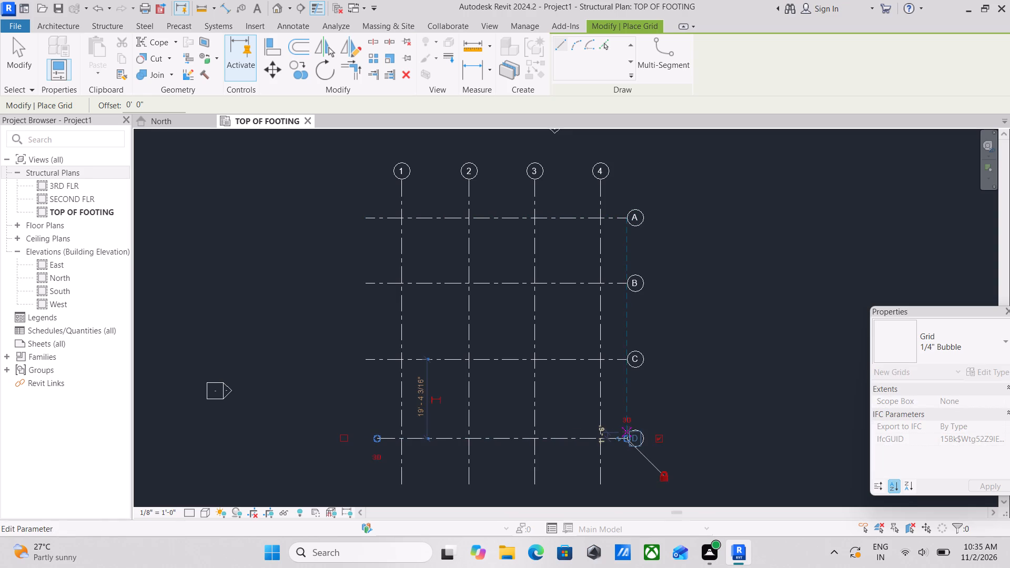
{"action": "key", "text": "Escape"}
{"action": "key", "text": "Escape"}
{"action": "key", "text": "Escape"}
{"action": "scroll", "coordinate": [417, 201], "scroll_direction": "up", "scroll_amount": 4}
{"action": "key", "text": "Escape"}
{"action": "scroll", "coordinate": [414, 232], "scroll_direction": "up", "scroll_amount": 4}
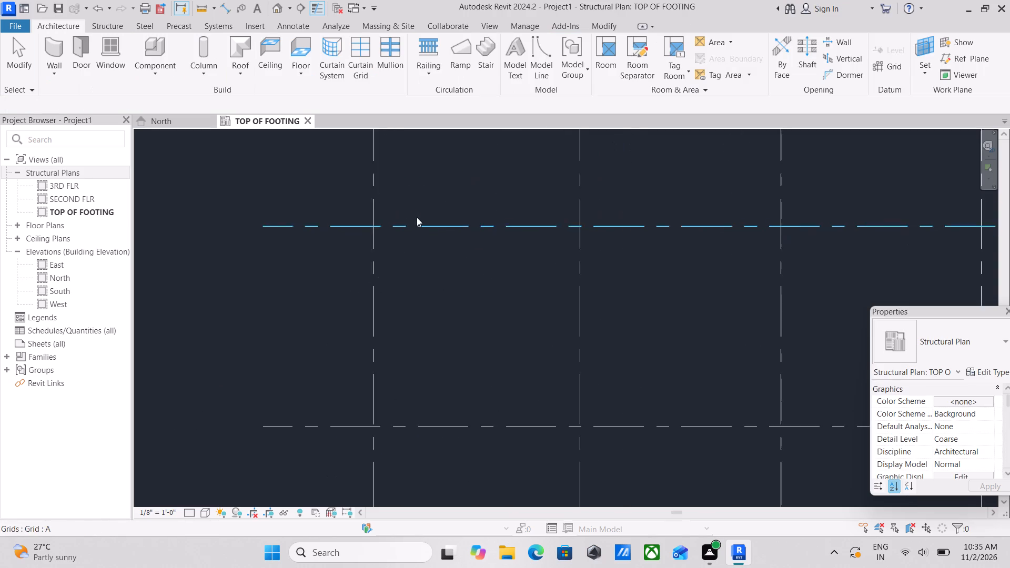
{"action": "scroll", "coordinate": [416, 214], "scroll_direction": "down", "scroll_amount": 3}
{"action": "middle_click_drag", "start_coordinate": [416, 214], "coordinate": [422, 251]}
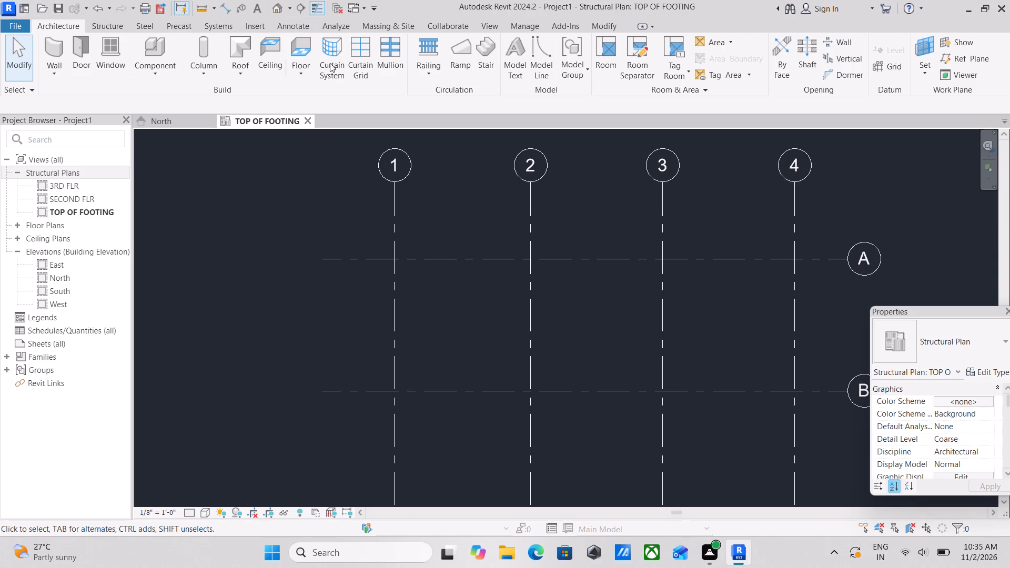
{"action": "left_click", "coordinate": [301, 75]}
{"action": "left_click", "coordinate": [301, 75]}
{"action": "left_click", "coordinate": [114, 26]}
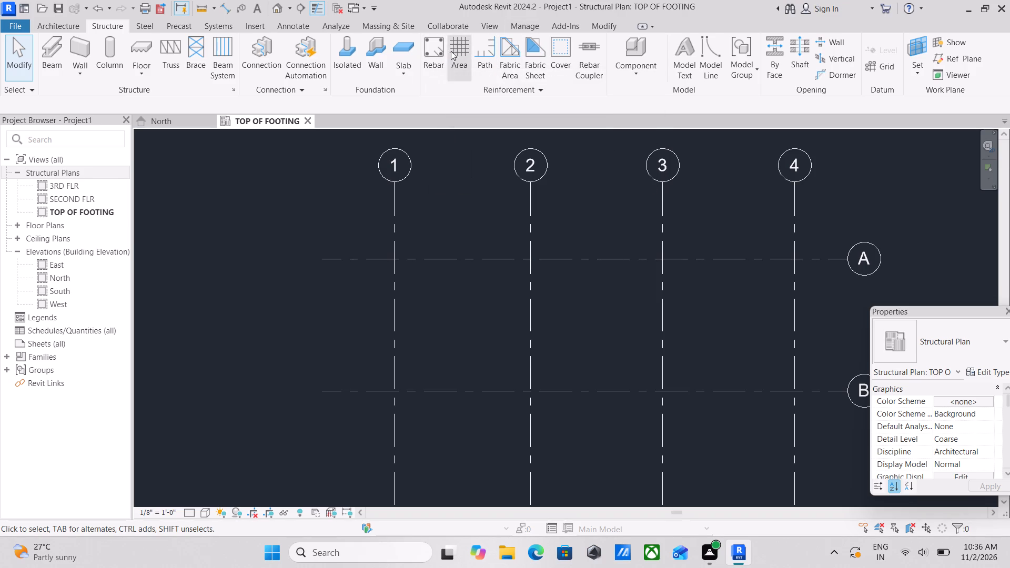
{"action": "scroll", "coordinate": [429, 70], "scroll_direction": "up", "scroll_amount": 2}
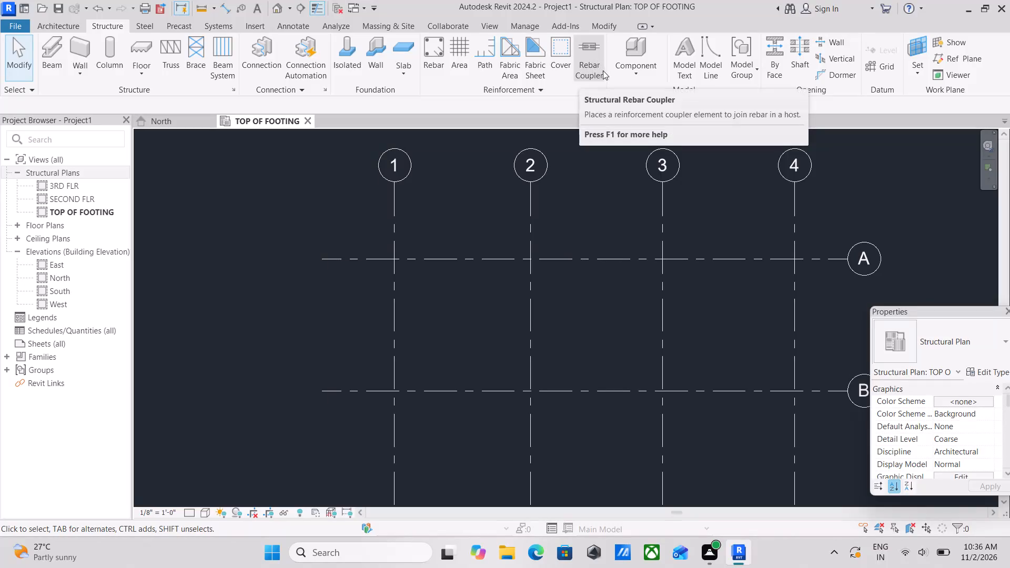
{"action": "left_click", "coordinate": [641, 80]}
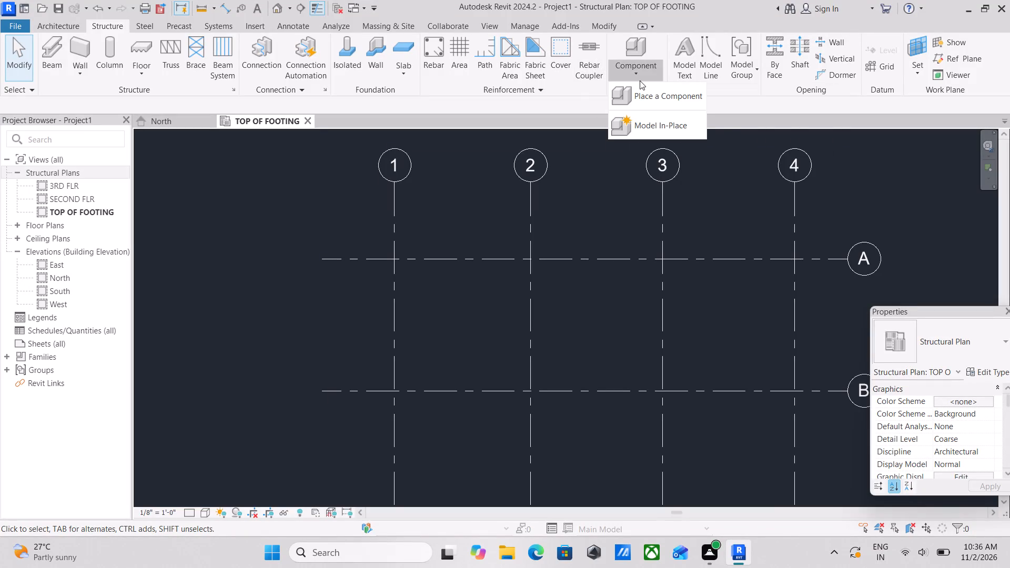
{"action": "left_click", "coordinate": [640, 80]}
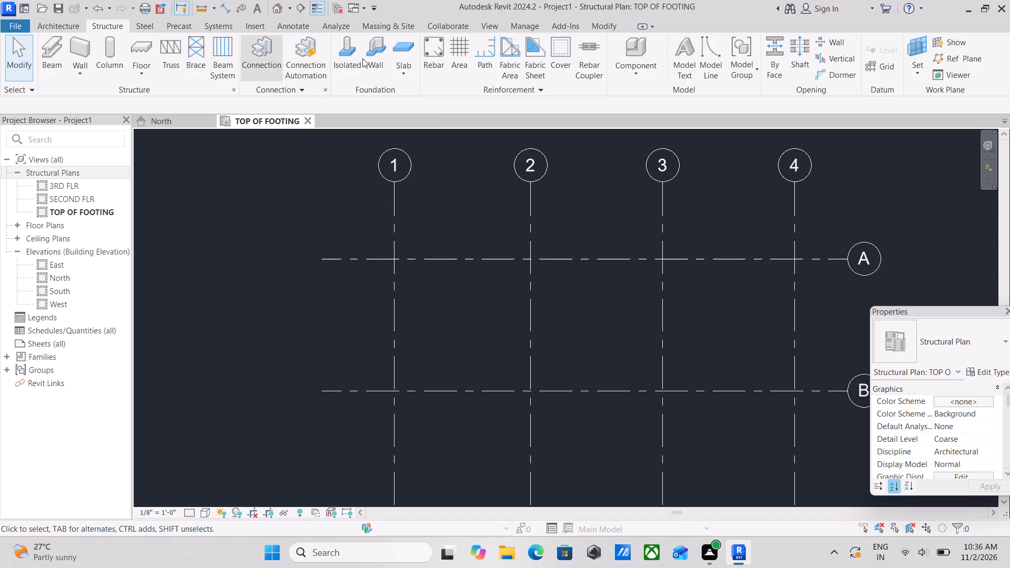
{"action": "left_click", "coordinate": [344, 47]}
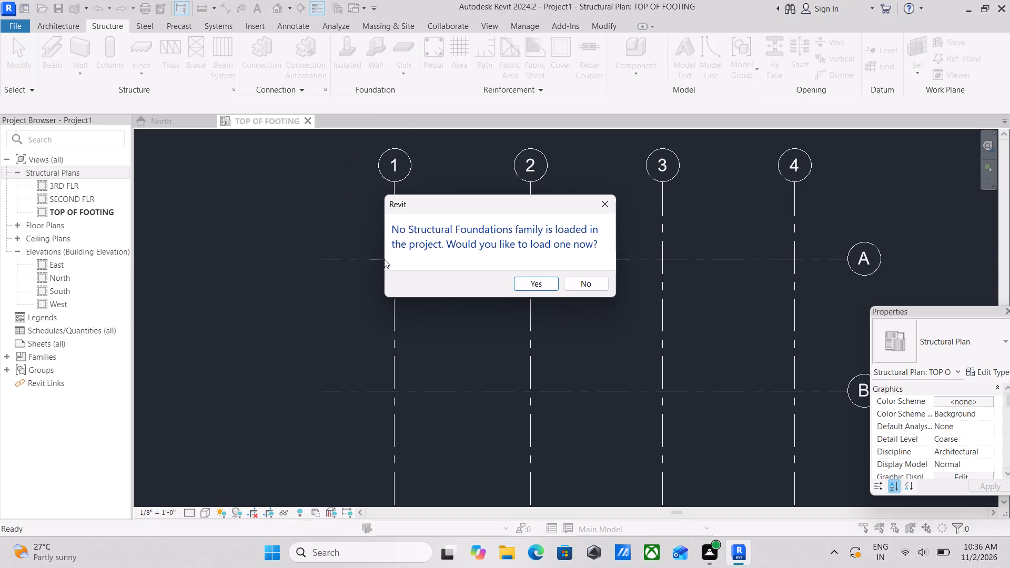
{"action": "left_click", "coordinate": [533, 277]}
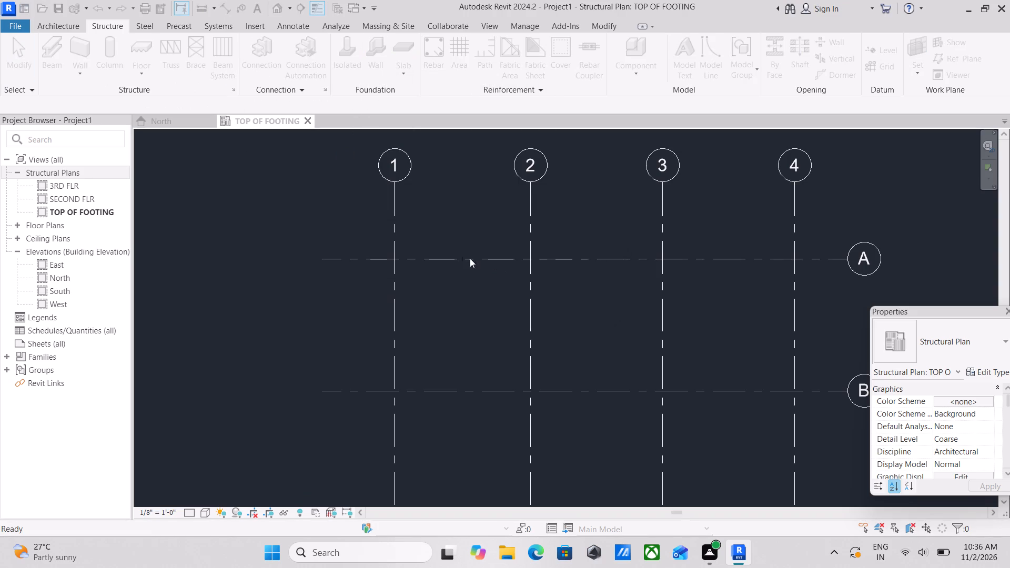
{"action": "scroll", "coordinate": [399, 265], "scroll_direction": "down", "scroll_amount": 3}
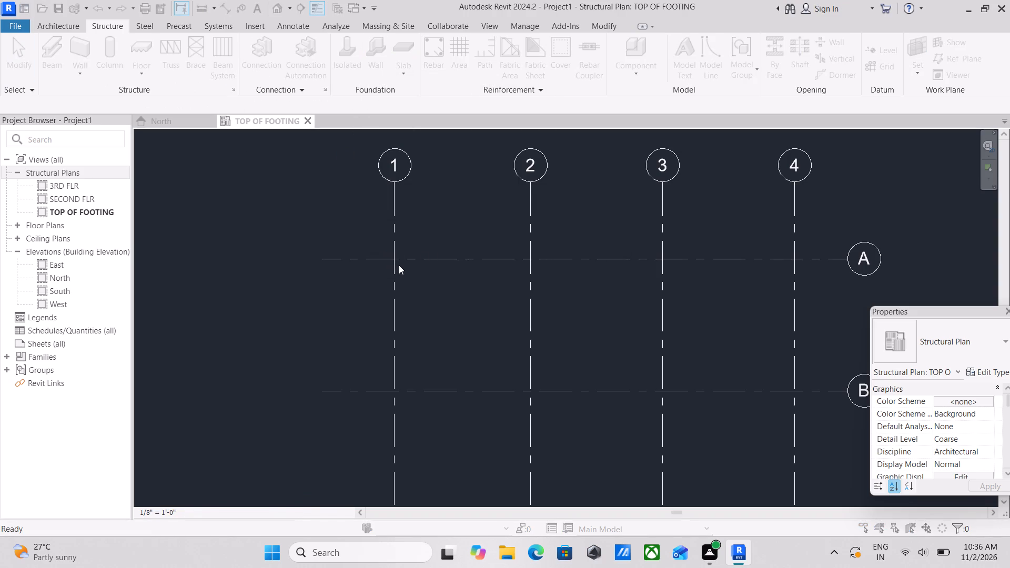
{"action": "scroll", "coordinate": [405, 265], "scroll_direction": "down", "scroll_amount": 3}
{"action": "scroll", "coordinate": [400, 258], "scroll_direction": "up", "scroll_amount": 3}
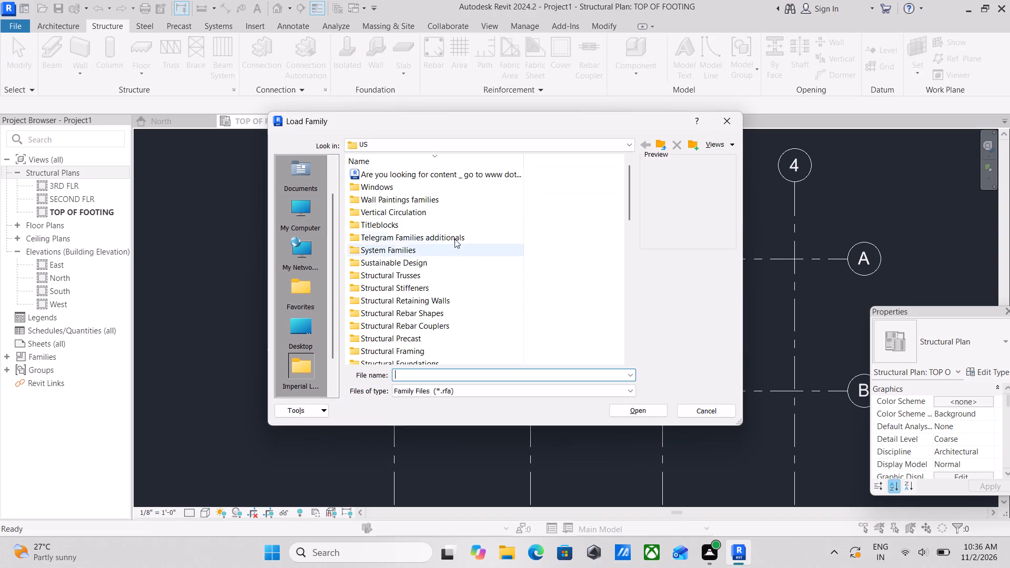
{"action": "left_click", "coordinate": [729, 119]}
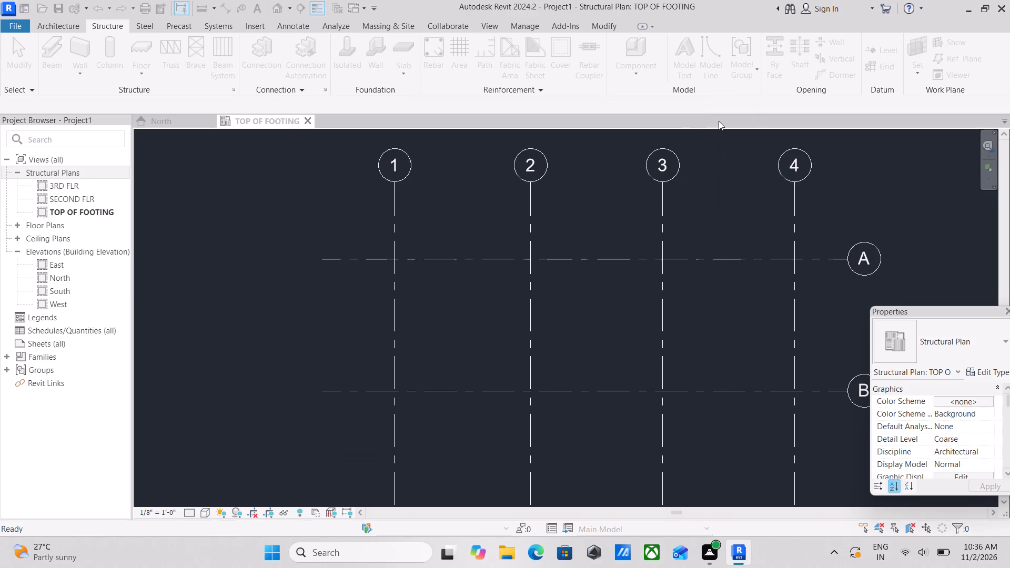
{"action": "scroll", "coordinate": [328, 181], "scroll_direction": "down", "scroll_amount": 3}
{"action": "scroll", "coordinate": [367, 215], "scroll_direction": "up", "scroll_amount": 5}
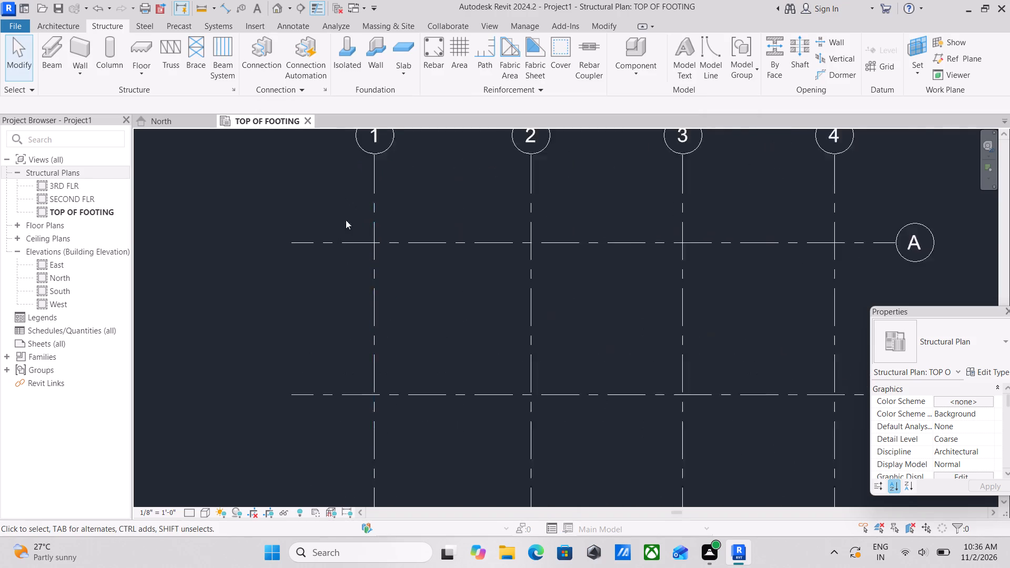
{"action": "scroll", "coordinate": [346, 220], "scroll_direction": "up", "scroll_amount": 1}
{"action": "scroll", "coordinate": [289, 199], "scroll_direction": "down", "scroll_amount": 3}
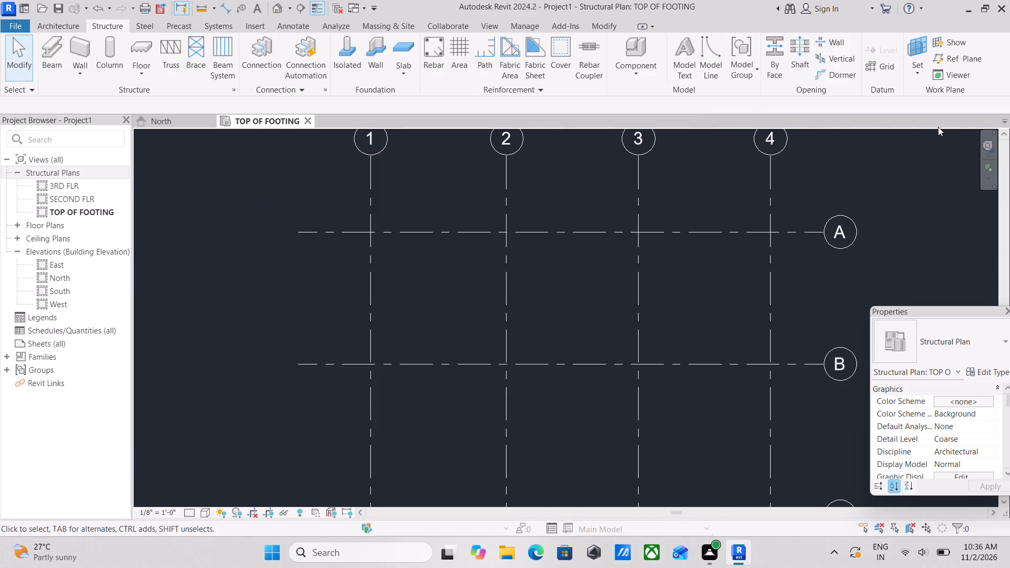
Close the program without saving the changes to Project1.
{"action": "left_click", "coordinate": [996, 8]}
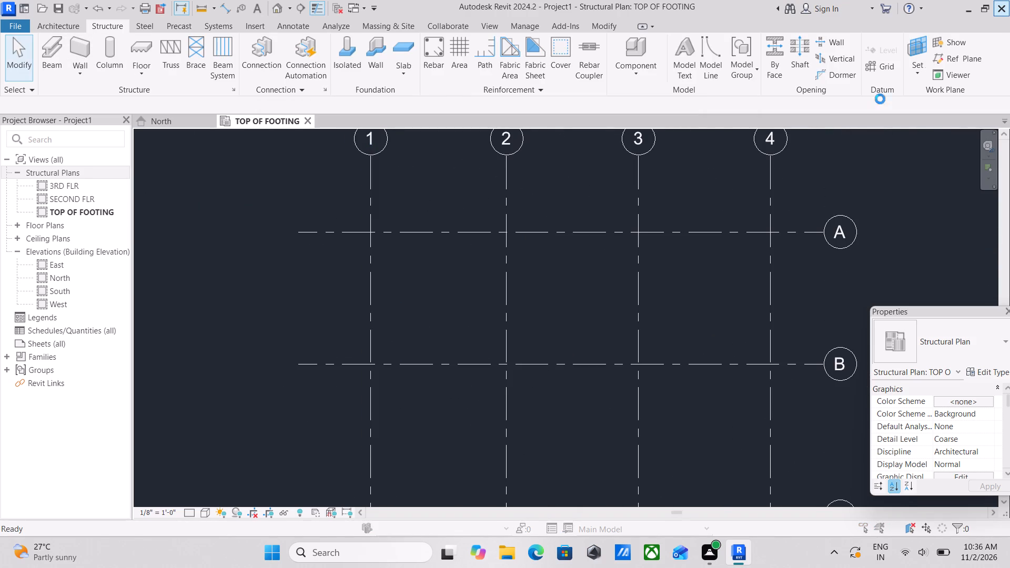
{"action": "left_click", "coordinate": [538, 277]}
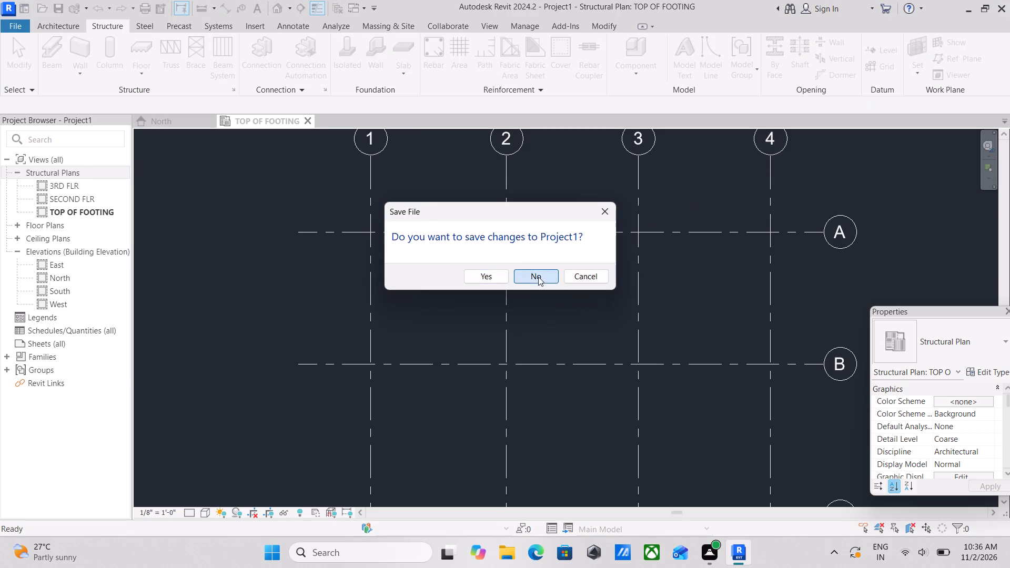
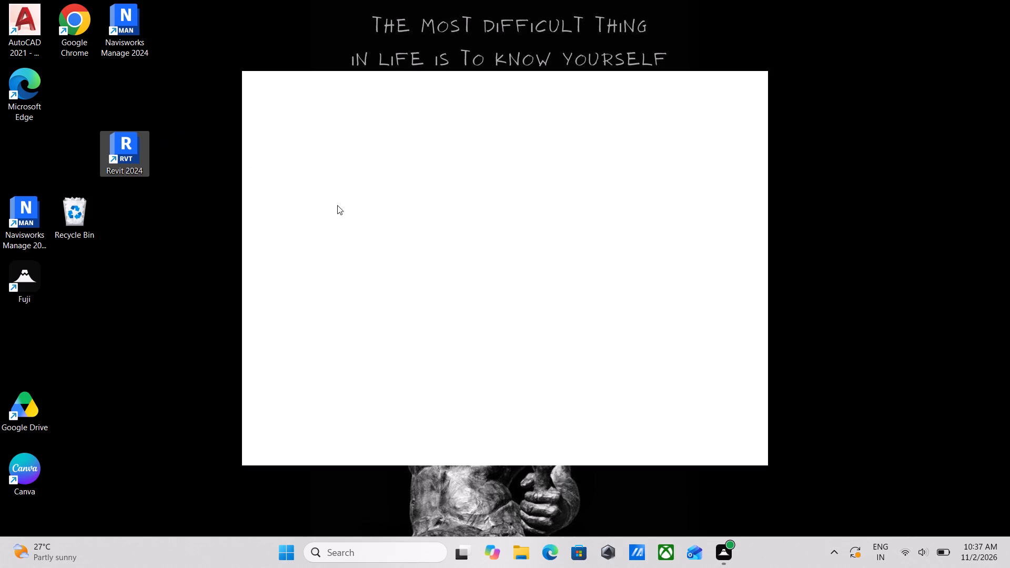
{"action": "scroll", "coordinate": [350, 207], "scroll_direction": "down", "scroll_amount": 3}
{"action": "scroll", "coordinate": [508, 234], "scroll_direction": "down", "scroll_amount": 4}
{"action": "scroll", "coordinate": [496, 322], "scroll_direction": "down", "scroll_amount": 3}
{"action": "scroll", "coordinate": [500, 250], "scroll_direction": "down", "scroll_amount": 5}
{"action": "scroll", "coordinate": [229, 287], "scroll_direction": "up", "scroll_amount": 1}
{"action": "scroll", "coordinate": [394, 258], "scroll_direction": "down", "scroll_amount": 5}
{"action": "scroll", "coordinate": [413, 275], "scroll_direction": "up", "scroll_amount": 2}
Launch Revit 2024 from the desktop.
{"action": "triple_click", "coordinate": [128, 157]}
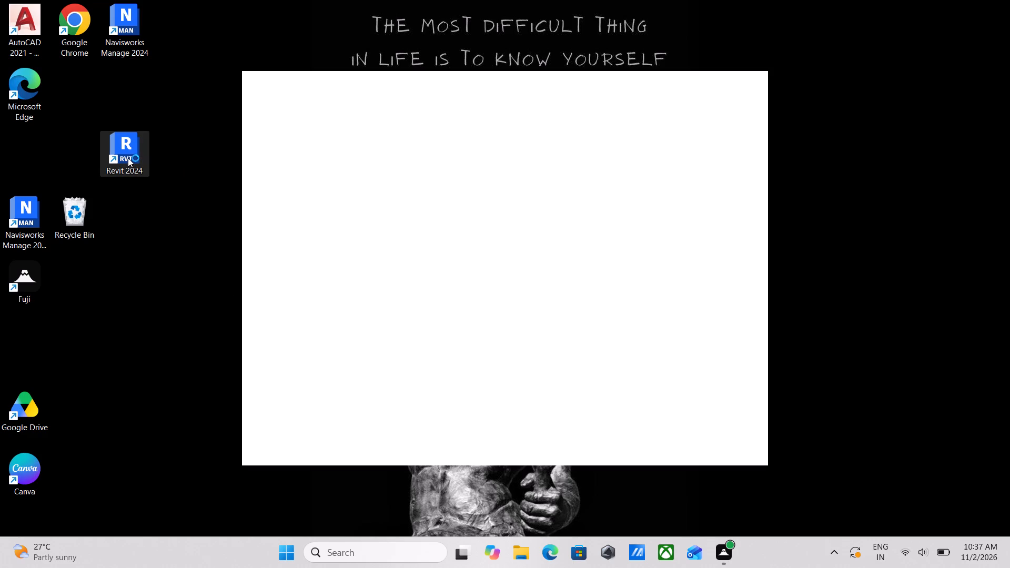
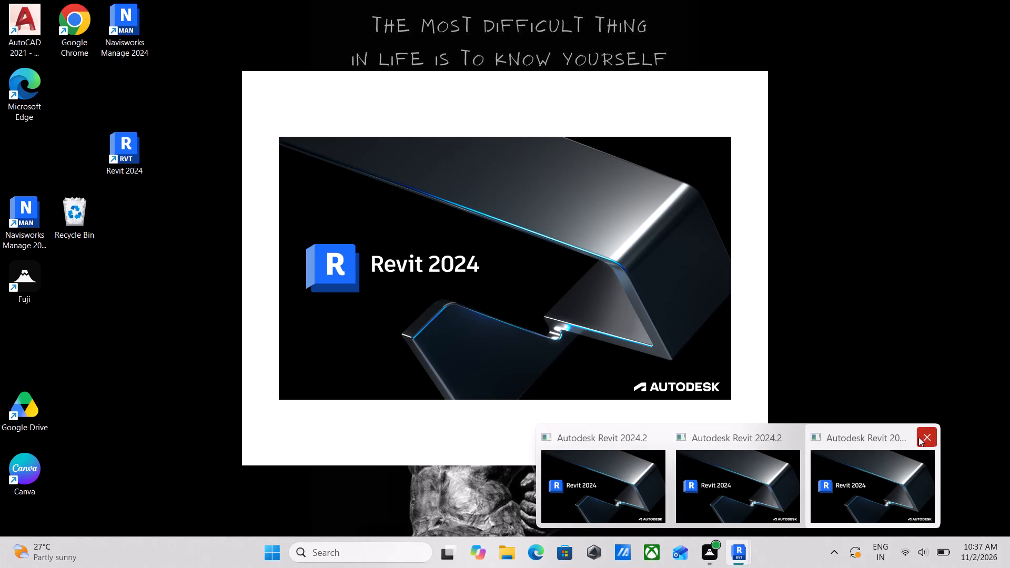
Close the two extra Revit 2024 windows, keeping a single instance open at its Home screen.
{"action": "left_click", "coordinate": [922, 436]}
{"action": "left_click", "coordinate": [866, 436]}
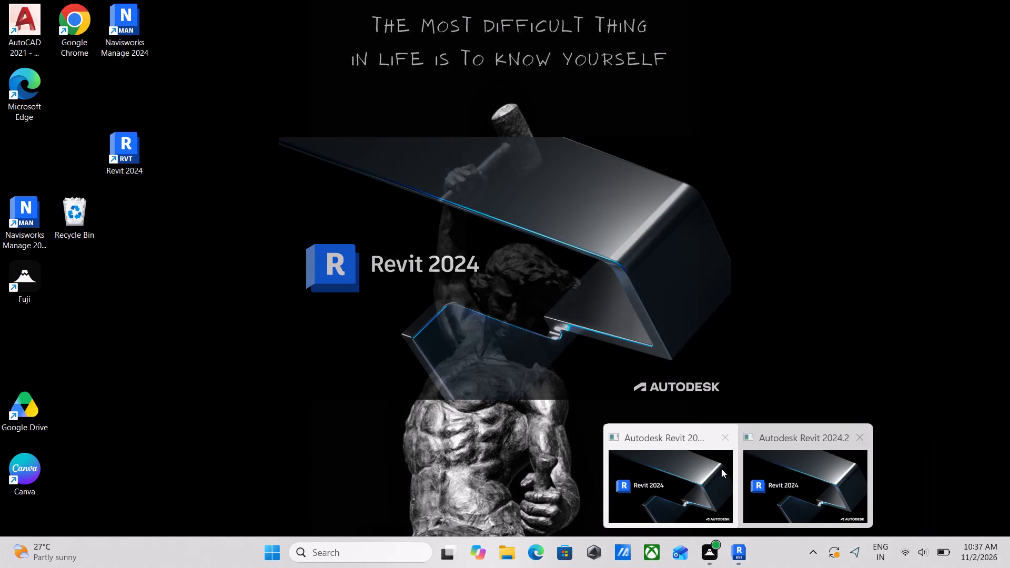
{"action": "left_click", "coordinate": [703, 470]}
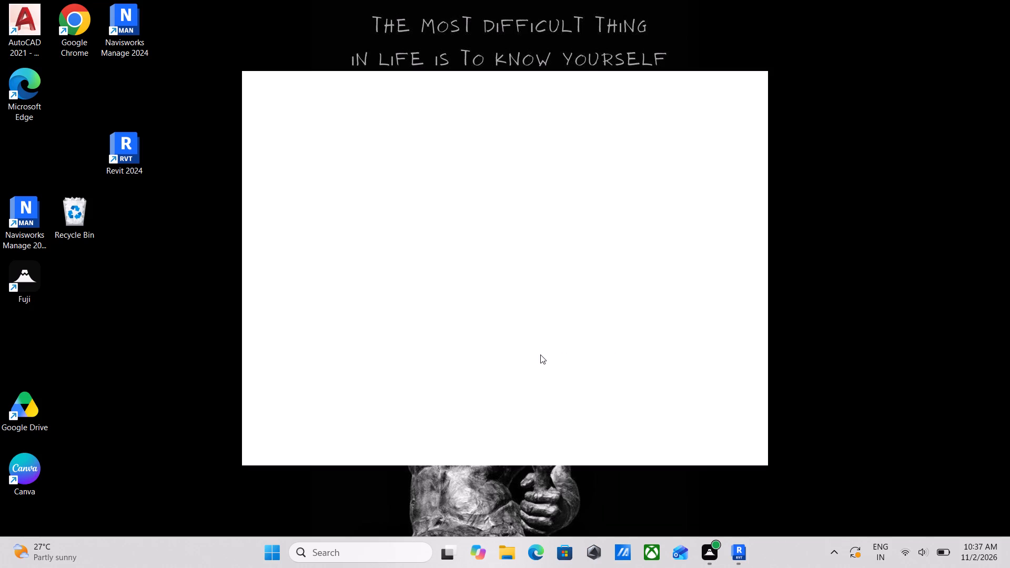
{"action": "scroll", "coordinate": [484, 339], "scroll_direction": "down", "scroll_amount": 2}
{"action": "scroll", "coordinate": [569, 407], "scroll_direction": "down", "scroll_amount": 2}
{"action": "scroll", "coordinate": [438, 387], "scroll_direction": "down", "scroll_amount": 2}
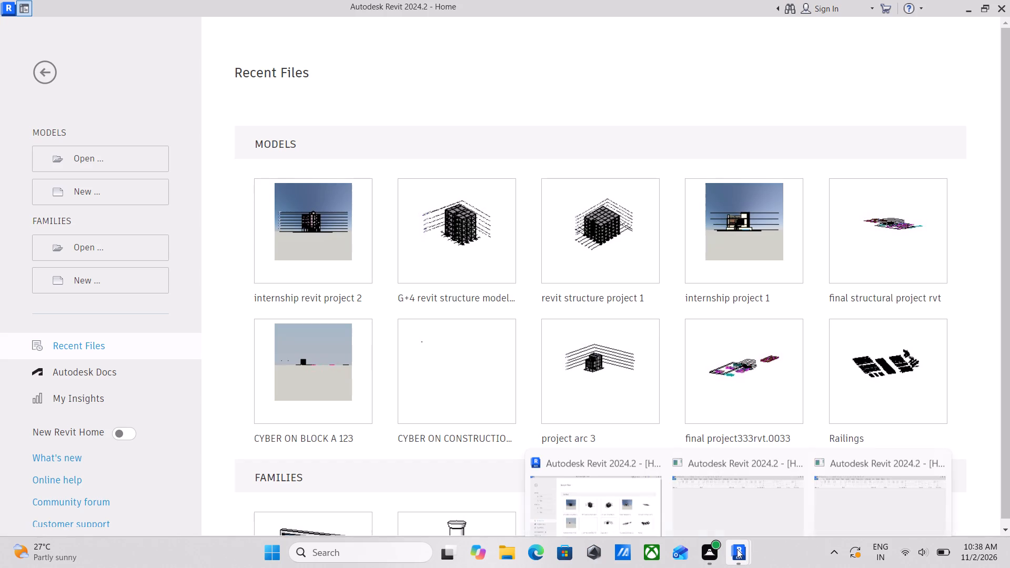
{"action": "left_click", "coordinate": [935, 449]}
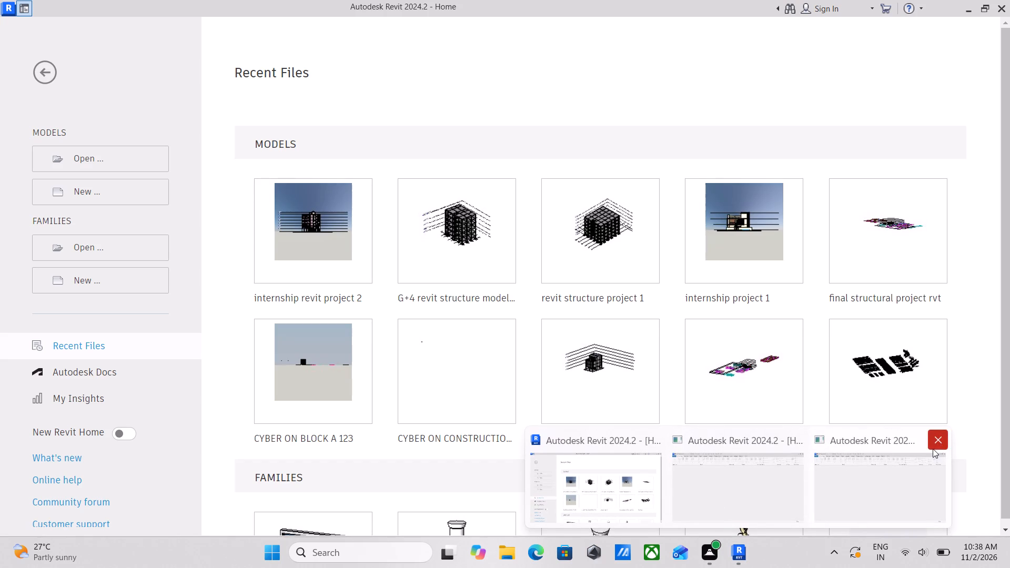
{"action": "left_click", "coordinate": [867, 435]}
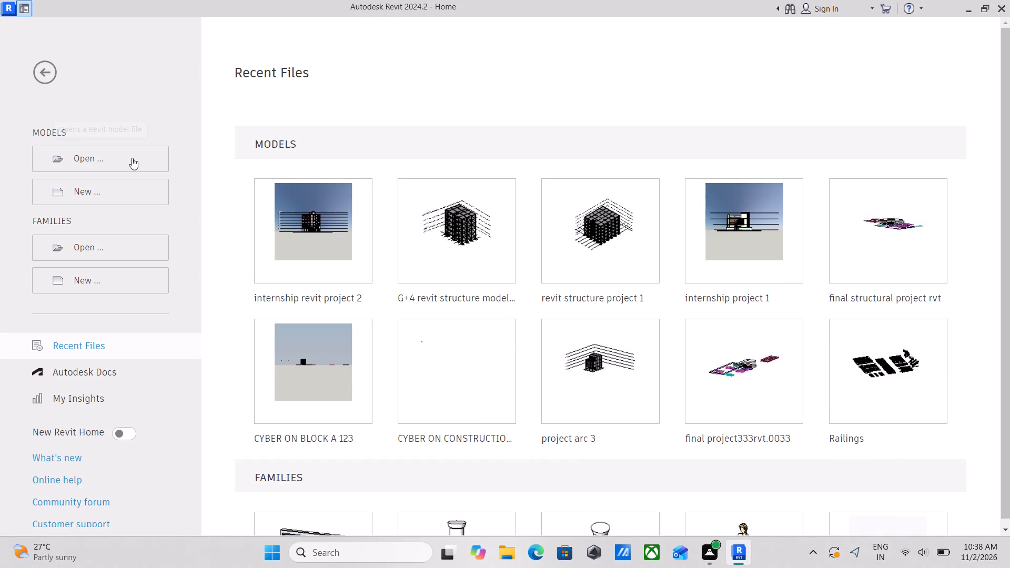
Create a new project from the Structural Analysis-DefaultMetric template.
{"action": "left_click", "coordinate": [114, 189]}
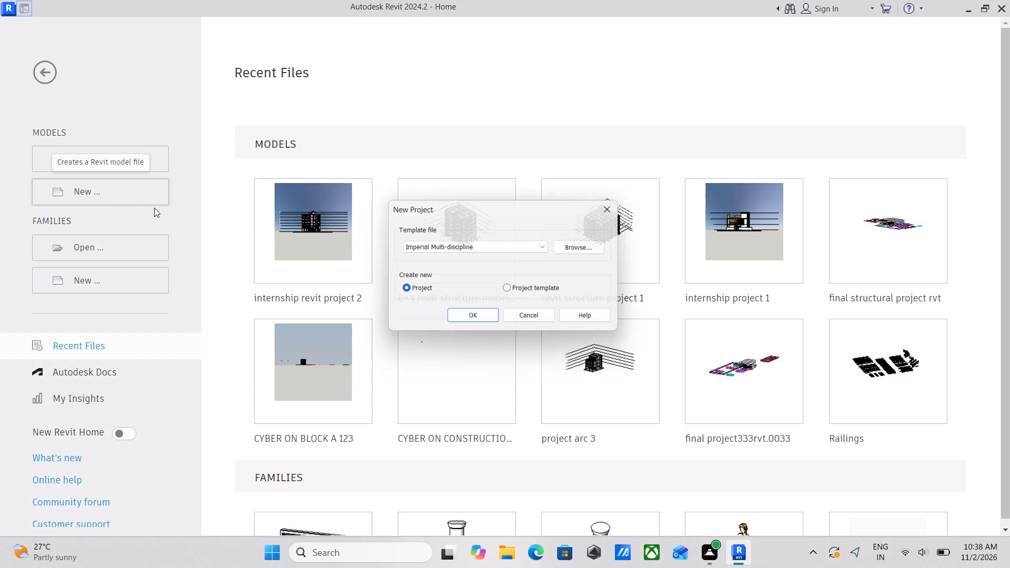
{"action": "left_click", "coordinate": [464, 253]}
{"action": "left_click", "coordinate": [520, 251]}
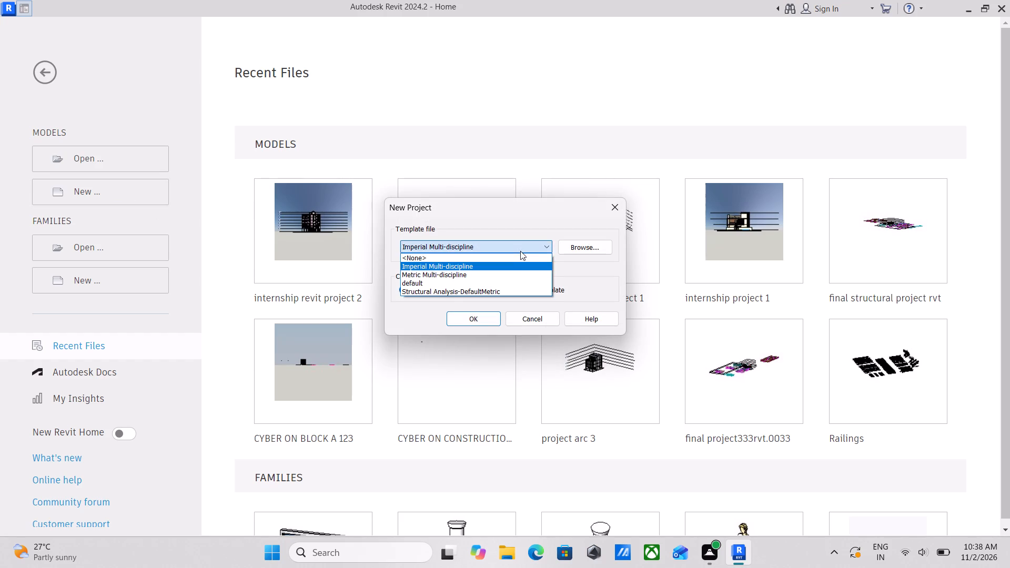
{"action": "left_click", "coordinate": [442, 292]}
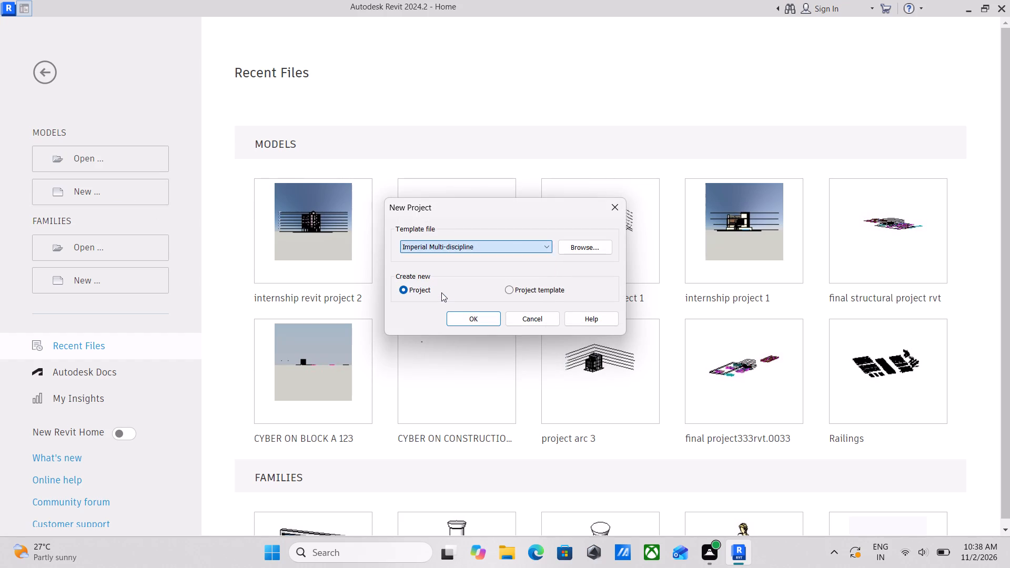
{"action": "left_click", "coordinate": [476, 319]}
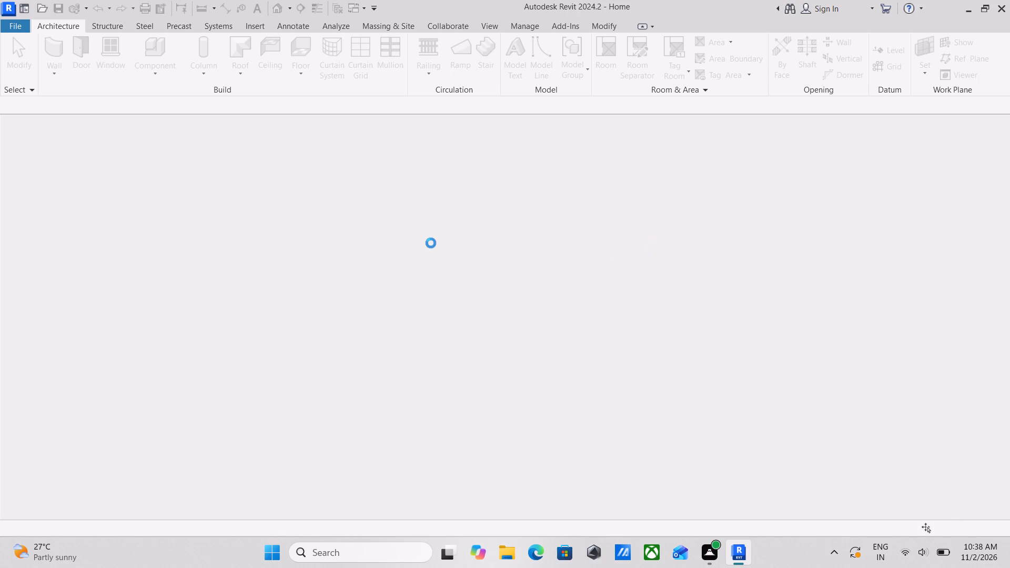
{"action": "scroll", "coordinate": [430, 244], "scroll_direction": "down", "scroll_amount": 1}
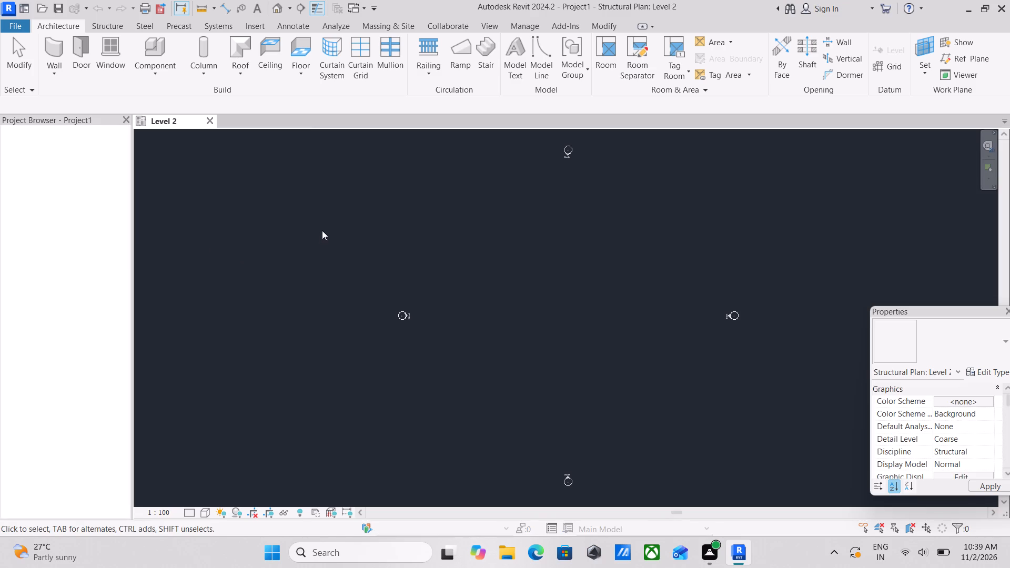
Open the North building elevation view.
{"action": "scroll", "coordinate": [322, 230], "scroll_direction": "down", "scroll_amount": 2}
{"action": "scroll", "coordinate": [225, 247], "scroll_direction": "down", "scroll_amount": 3}
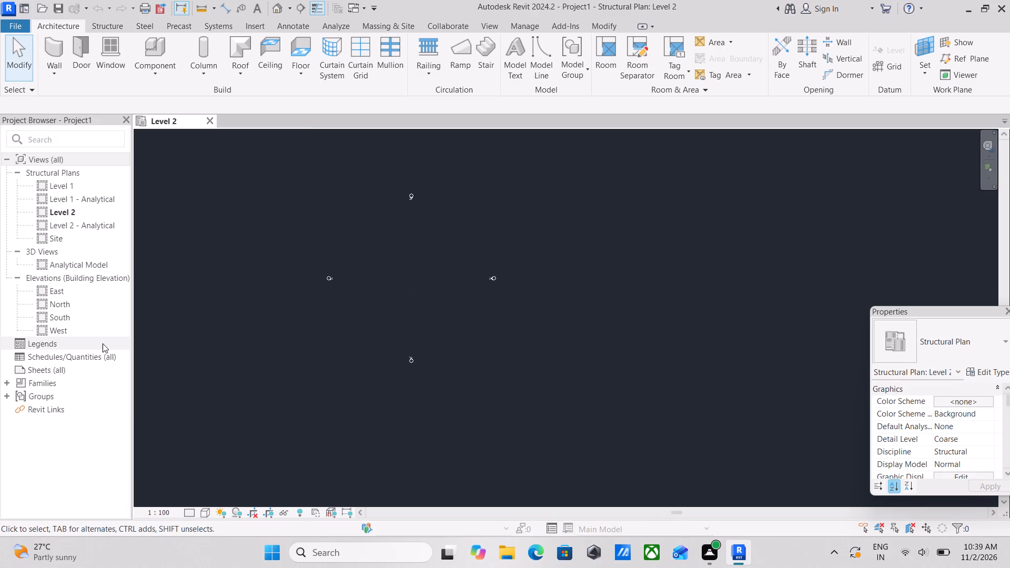
{"action": "scroll", "coordinate": [103, 343], "scroll_direction": "down", "scroll_amount": 1}
{"action": "double_click", "coordinate": [41, 303]}
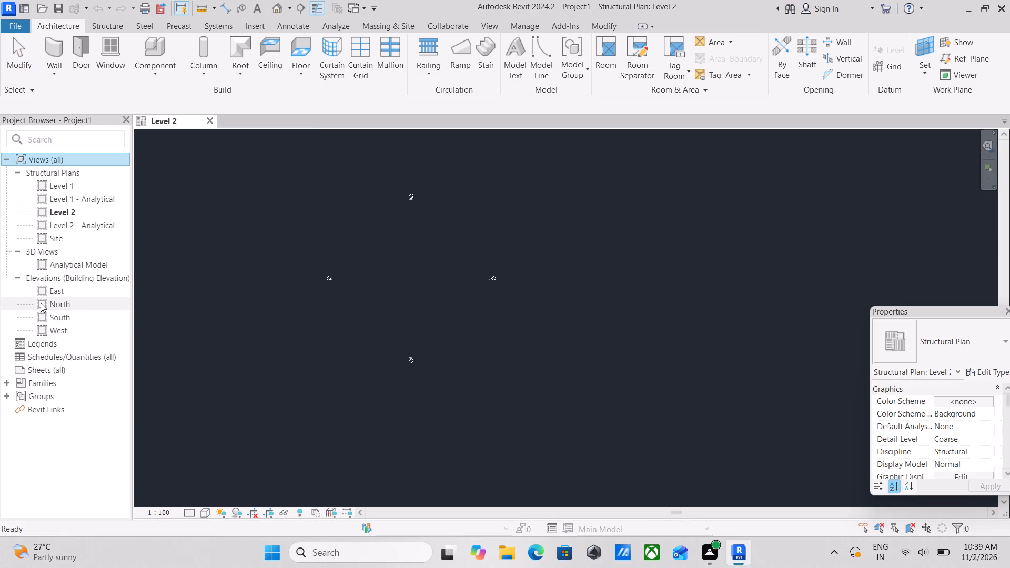
Add a new level 6' below Level 1 by picking that level's line with an offset.
{"action": "scroll", "coordinate": [476, 213], "scroll_direction": "down", "scroll_amount": 4}
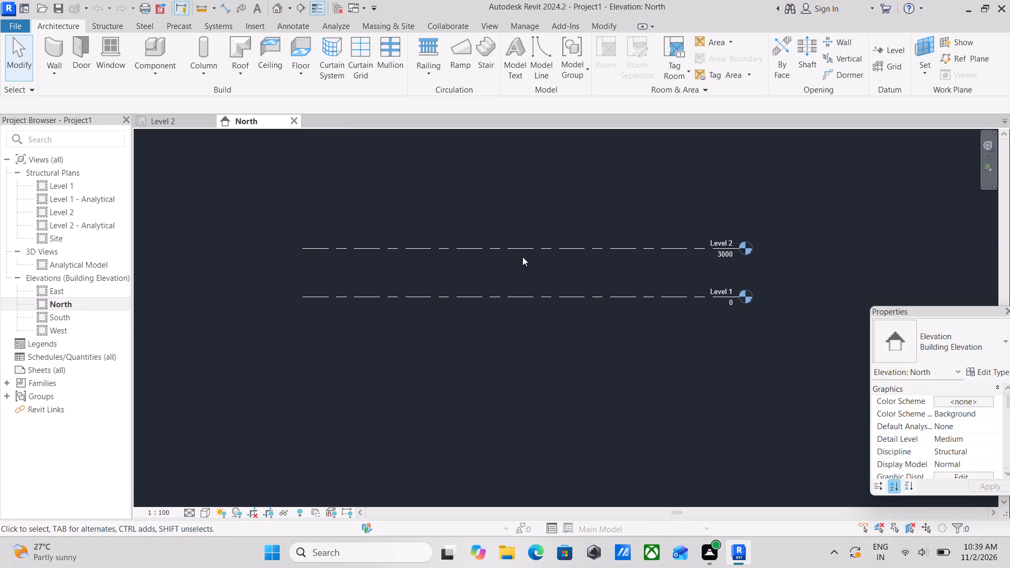
{"action": "scroll", "coordinate": [608, 288], "scroll_direction": "up", "scroll_amount": 3}
{"action": "key", "text": "Escape"}
{"action": "type", "text": "LL"}
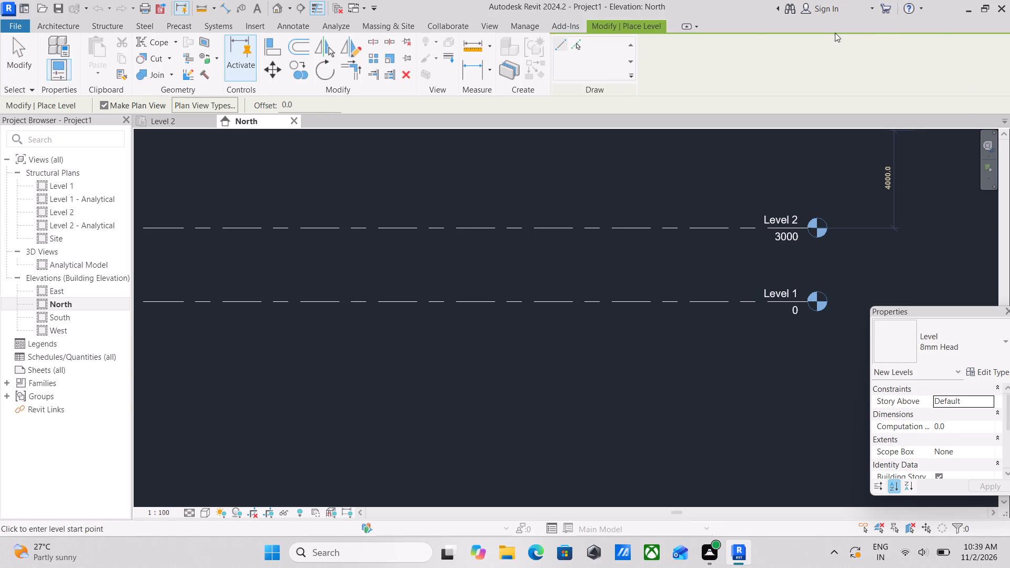
{"action": "left_click", "coordinate": [578, 42]}
{"action": "left_click", "coordinate": [578, 42]}
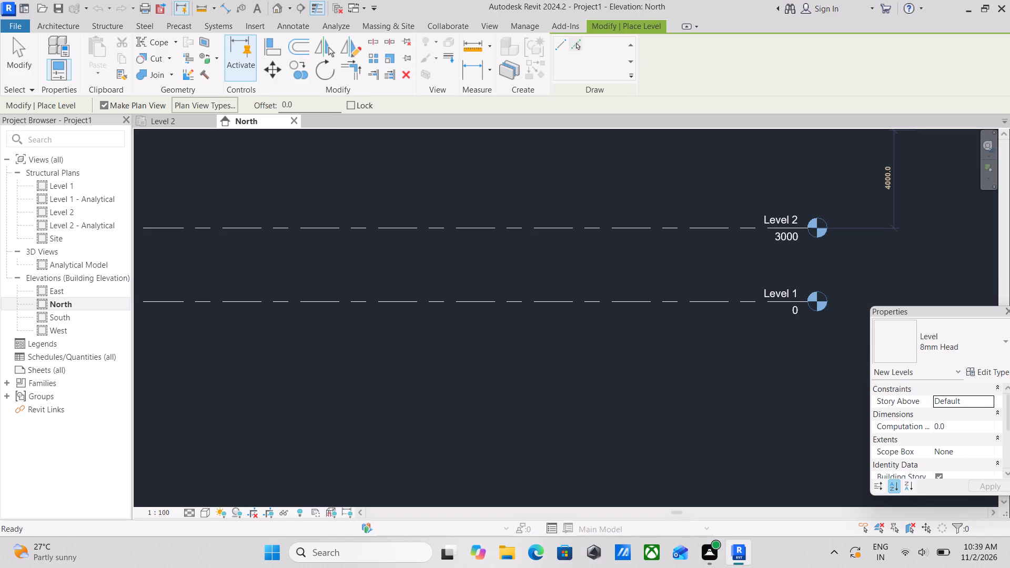
{"action": "left_click_drag", "start_coordinate": [301, 106], "coordinate": [261, 119]}
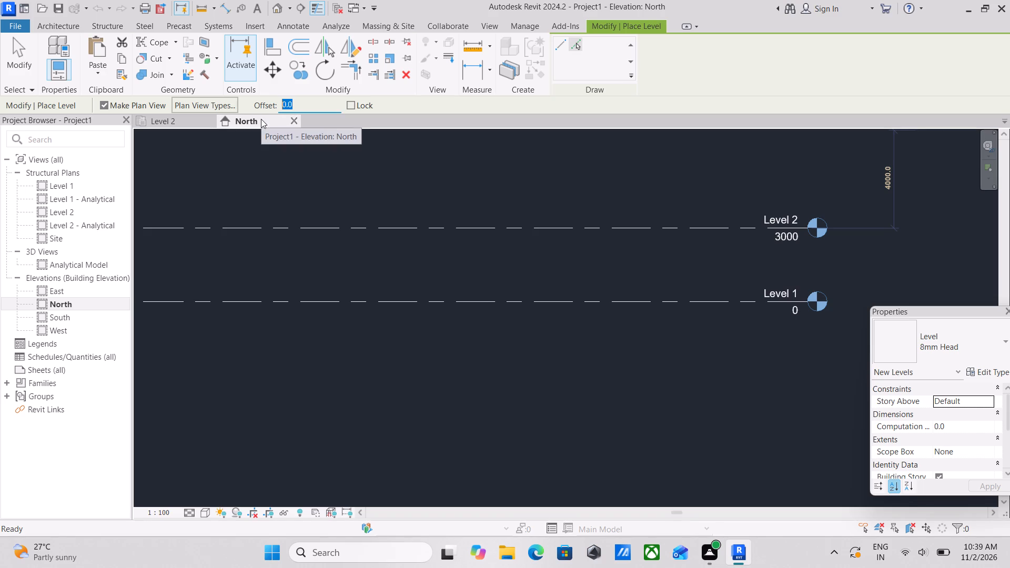
{"action": "type", "text": "6'"}
{"action": "key", "text": "Return"}
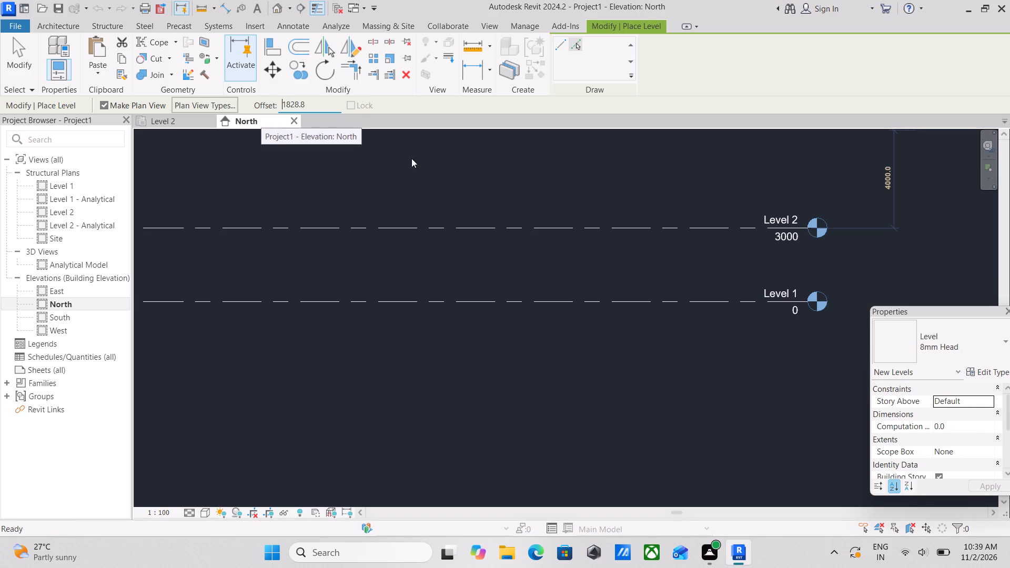
{"action": "left_click", "coordinate": [534, 306]}
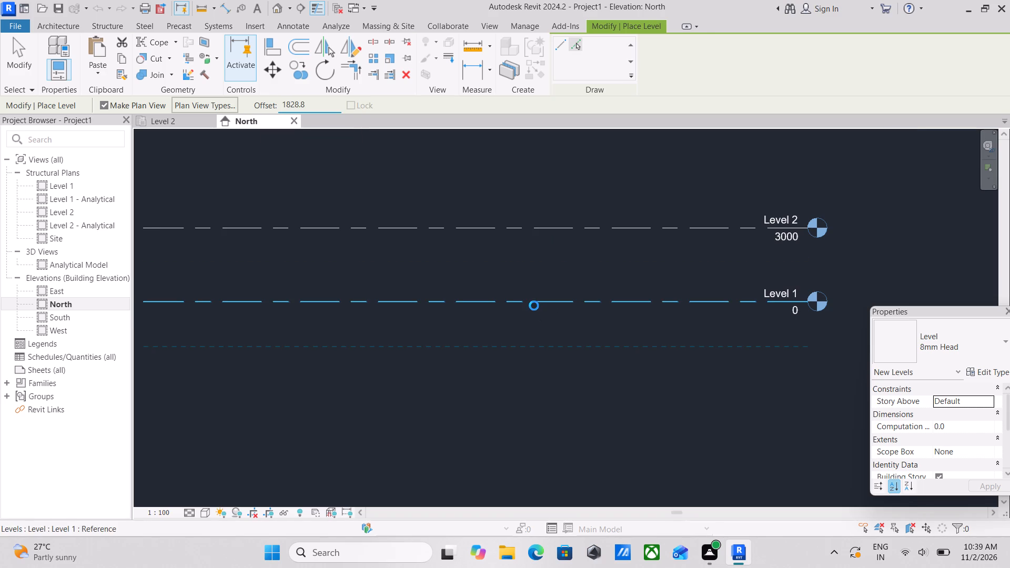
{"action": "key", "text": "Escape"}
{"action": "scroll", "coordinate": [659, 315], "scroll_direction": "down", "scroll_amount": 3}
{"action": "middle_click_drag", "start_coordinate": [655, 311], "coordinate": [533, 228]}
{"action": "key", "text": "Escape"}
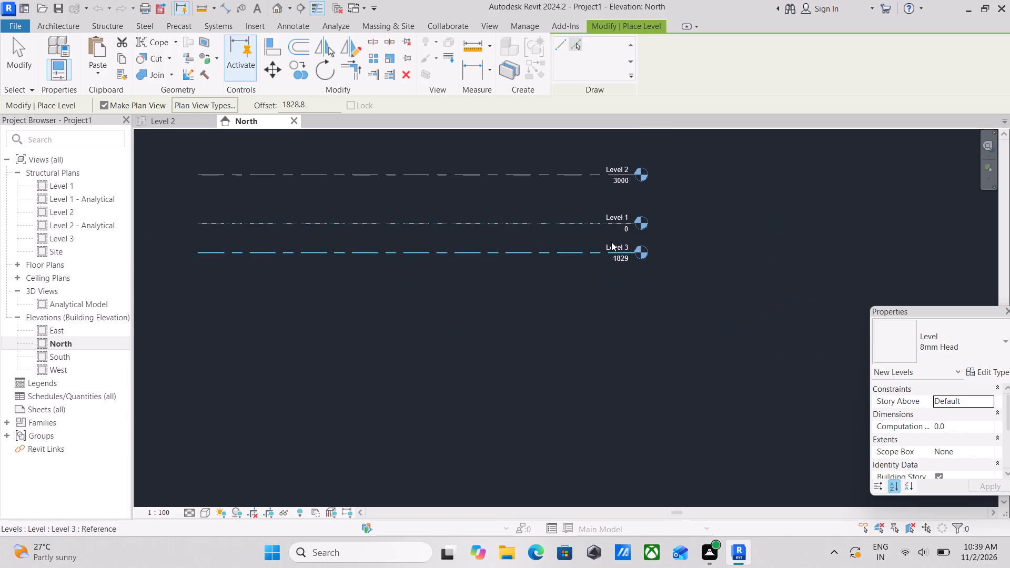
{"action": "scroll", "coordinate": [611, 242], "scroll_direction": "up", "scroll_amount": 13}
{"action": "key", "text": "Escape"}
Rename the new lowest level to TOP OF FOOTING and rename its corresponding views as well.
{"action": "double_click", "coordinate": [609, 222]}
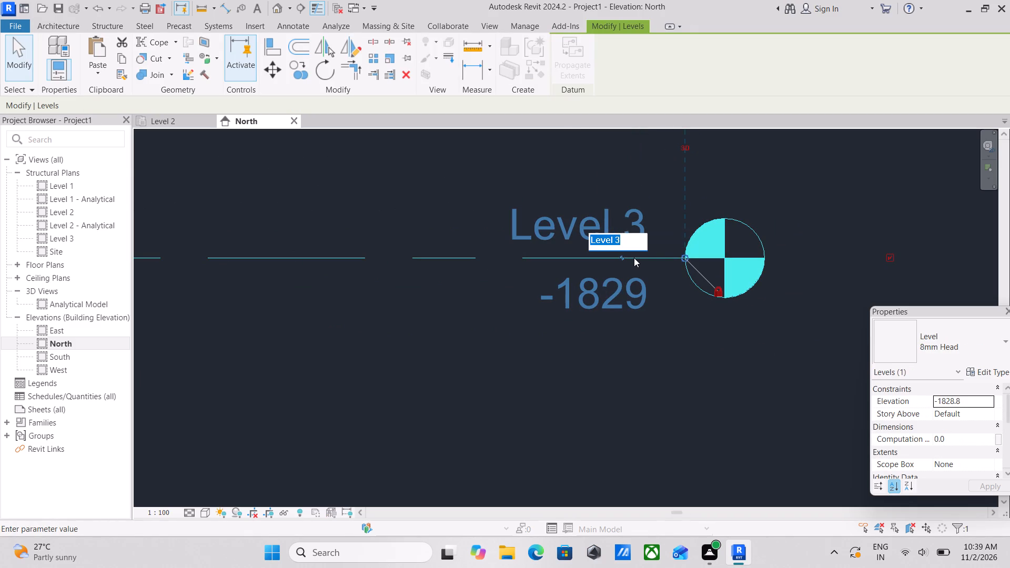
{"action": "key", "text": "g"}
{"action": "key", "text": "BackSpace"}
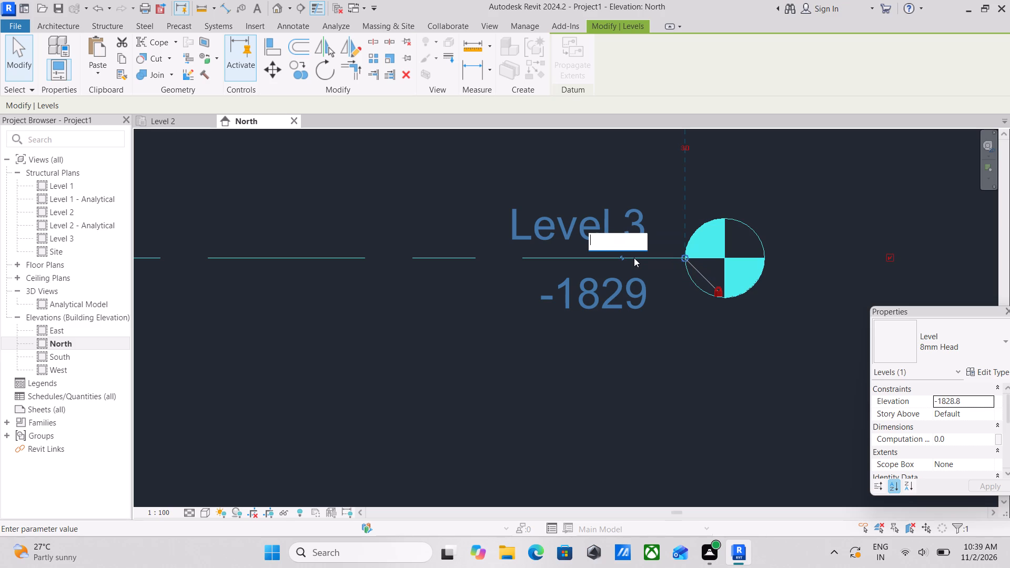
{"action": "type", "text": "TOP"}
{"action": "key", "text": "space"}
{"action": "type", "text": "OF F"}
{"action": "type", "text": "OOTING"}
{"action": "key", "text": "Return"}
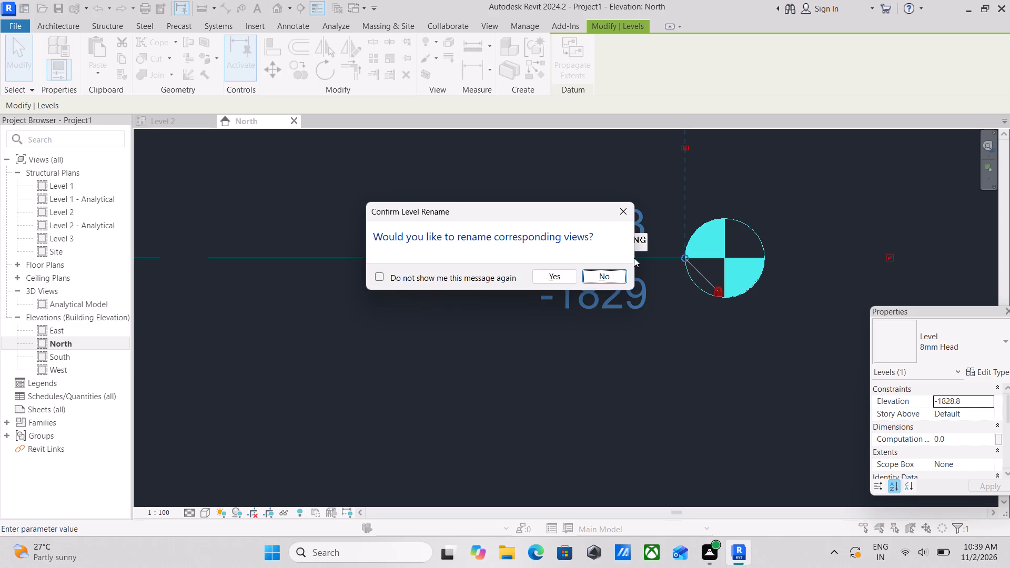
{"action": "left_click", "coordinate": [544, 280]}
{"action": "scroll", "coordinate": [562, 318], "scroll_direction": "down", "scroll_amount": 7}
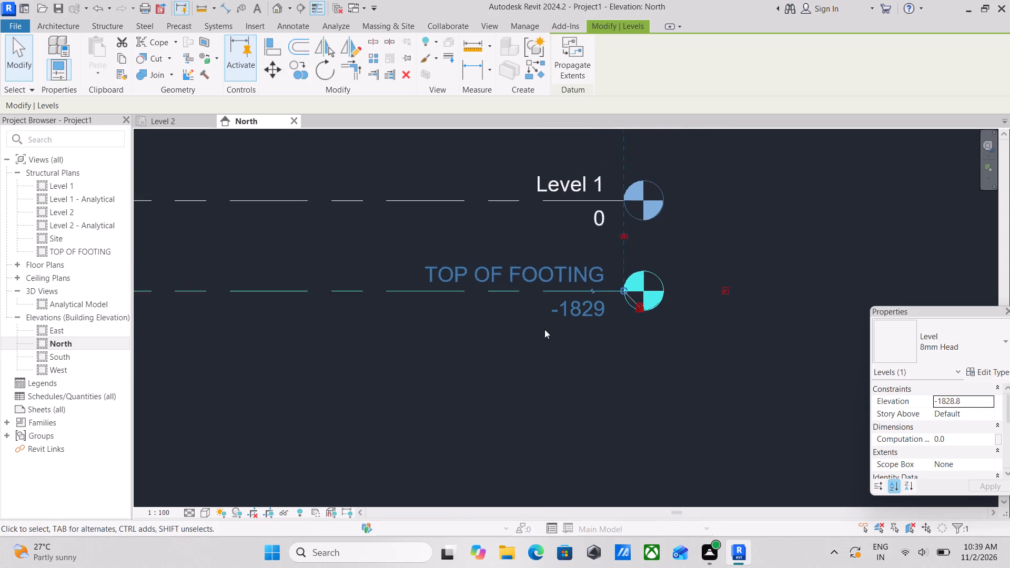
{"action": "key", "text": "Escape"}
Rename Level 1 to GROUND LEVEL and rename its corresponding views as well.
{"action": "scroll", "coordinate": [479, 283], "scroll_direction": "down", "scroll_amount": 1}
{"action": "middle_click_drag", "start_coordinate": [481, 285], "coordinate": [512, 411]}
{"action": "scroll", "coordinate": [602, 360], "scroll_direction": "up", "scroll_amount": 2}
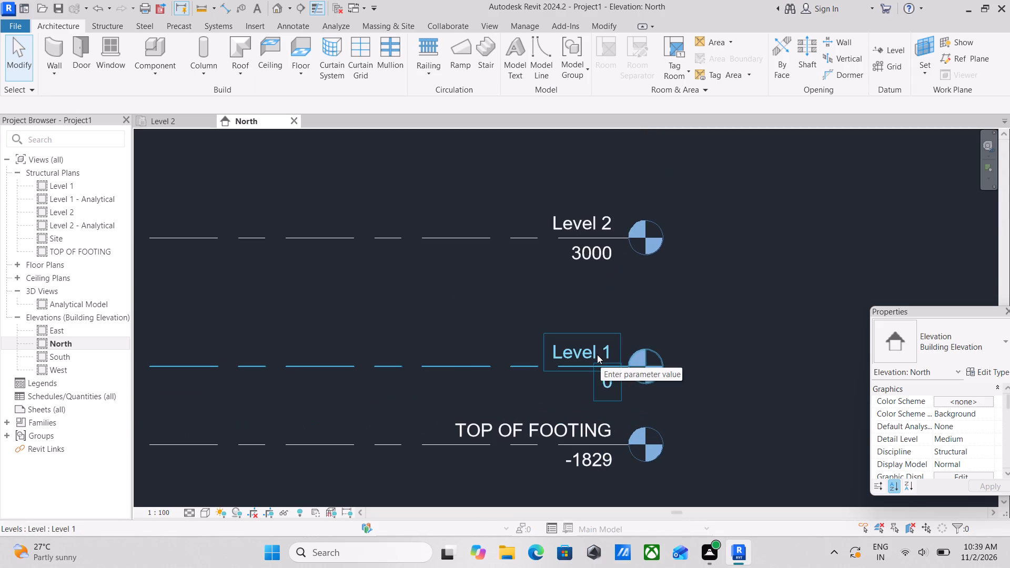
{"action": "double_click", "coordinate": [597, 354]}
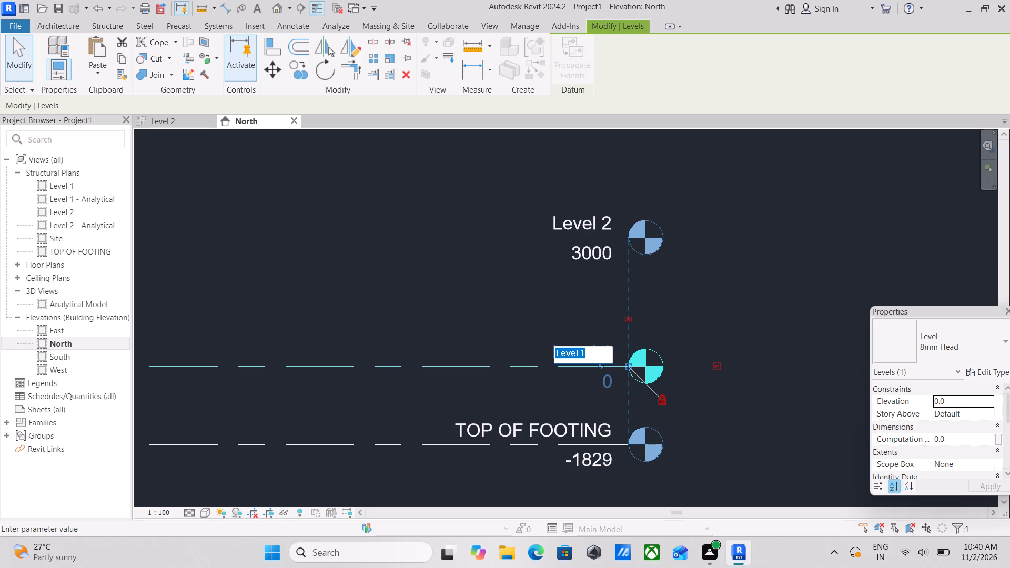
{"action": "scroll", "coordinate": [597, 354], "scroll_direction": "up", "scroll_amount": 2}
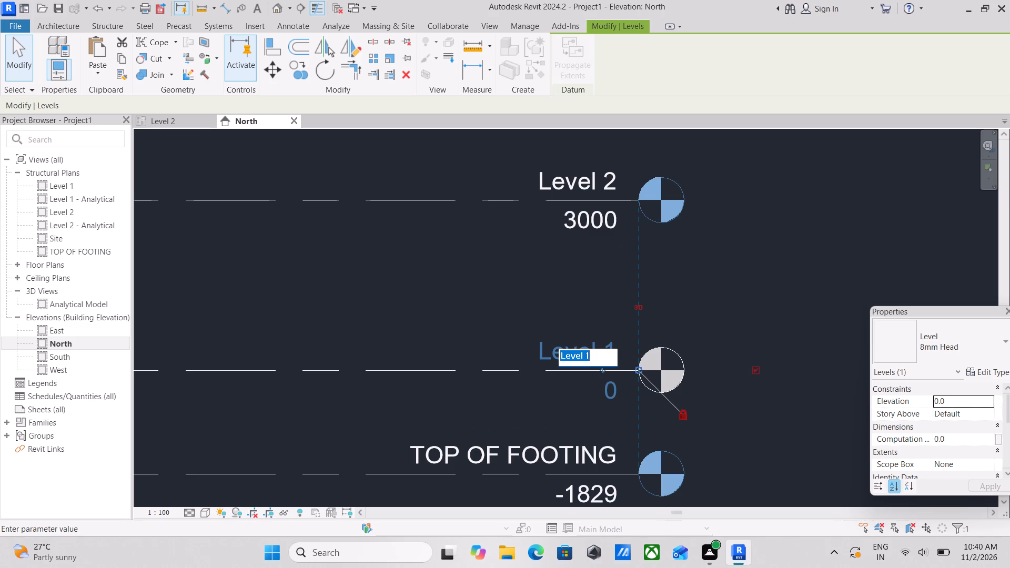
{"action": "scroll", "coordinate": [597, 363], "scroll_direction": "up", "scroll_amount": 5}
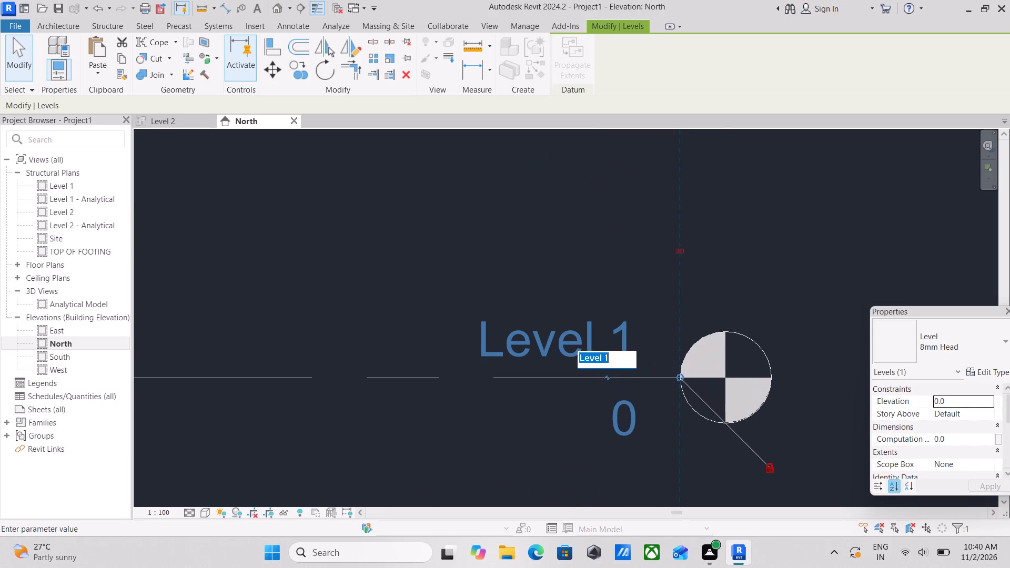
{"action": "scroll", "coordinate": [605, 366], "scroll_direction": "down", "scroll_amount": 3}
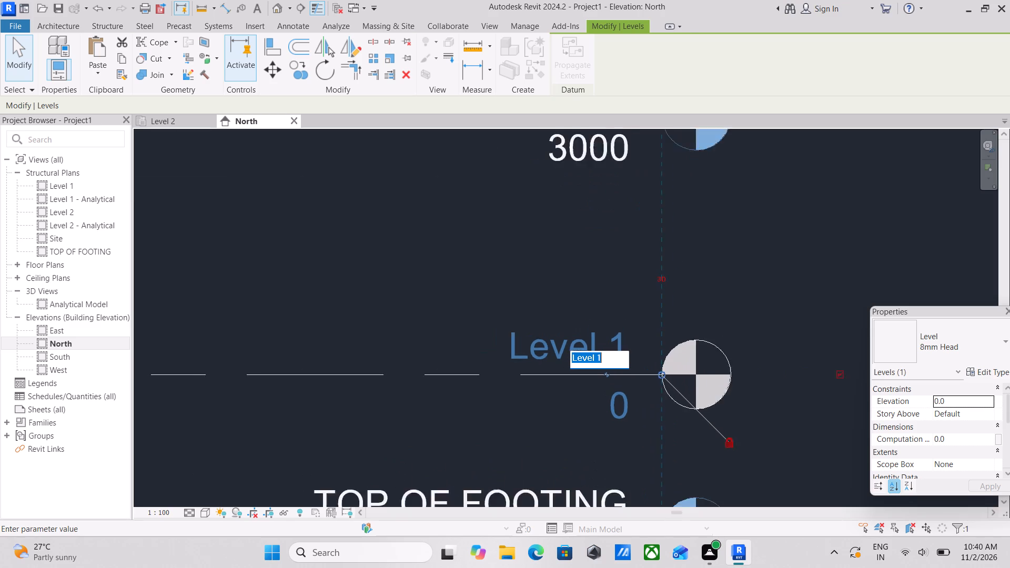
{"action": "scroll", "coordinate": [605, 366], "scroll_direction": "down", "scroll_amount": 3}
{"action": "scroll", "coordinate": [605, 366], "scroll_direction": "up", "scroll_amount": 3}
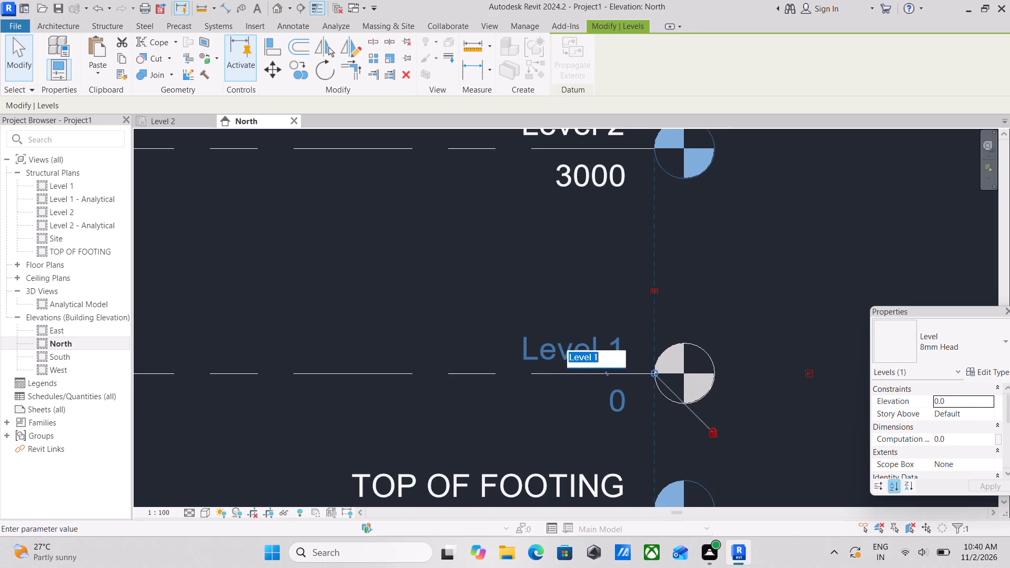
{"action": "type", "text": "GROU"}
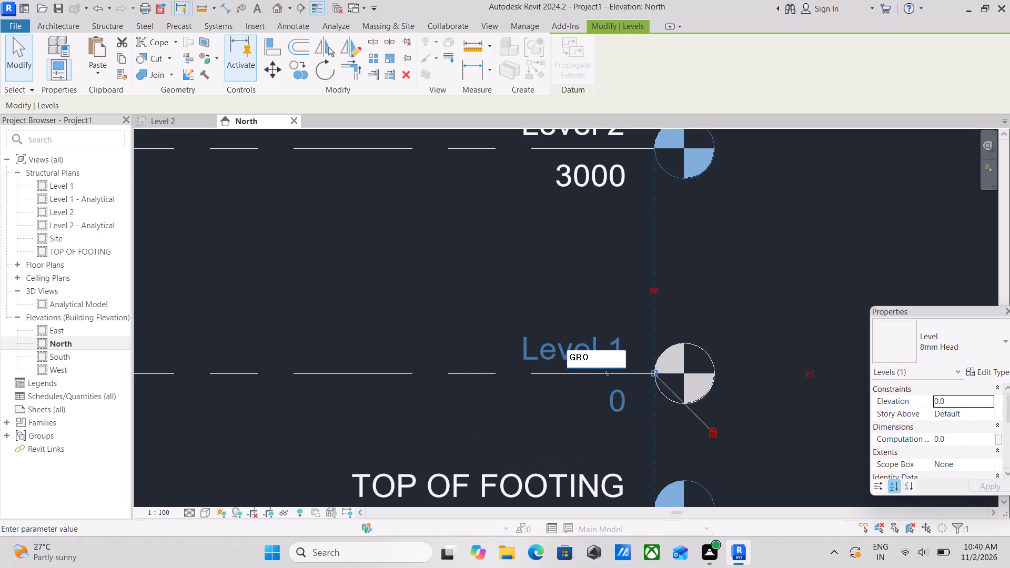
{"action": "type", "text": "ND LEVE"}
{"action": "key", "text": "l"}
{"action": "key", "text": "Return"}
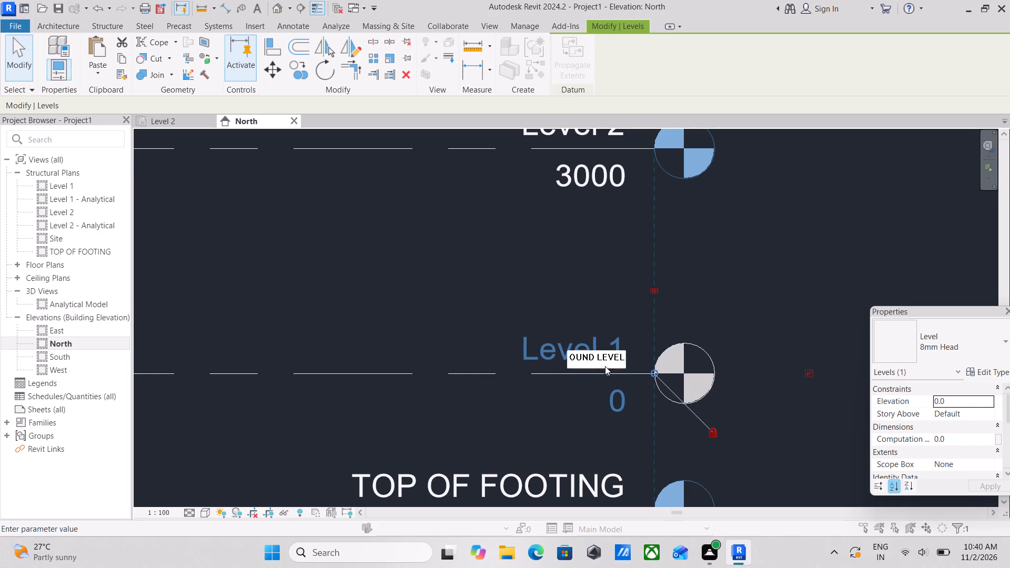
{"action": "left_click", "coordinate": [551, 272]}
{"action": "scroll", "coordinate": [592, 284], "scroll_direction": "down", "scroll_amount": 2}
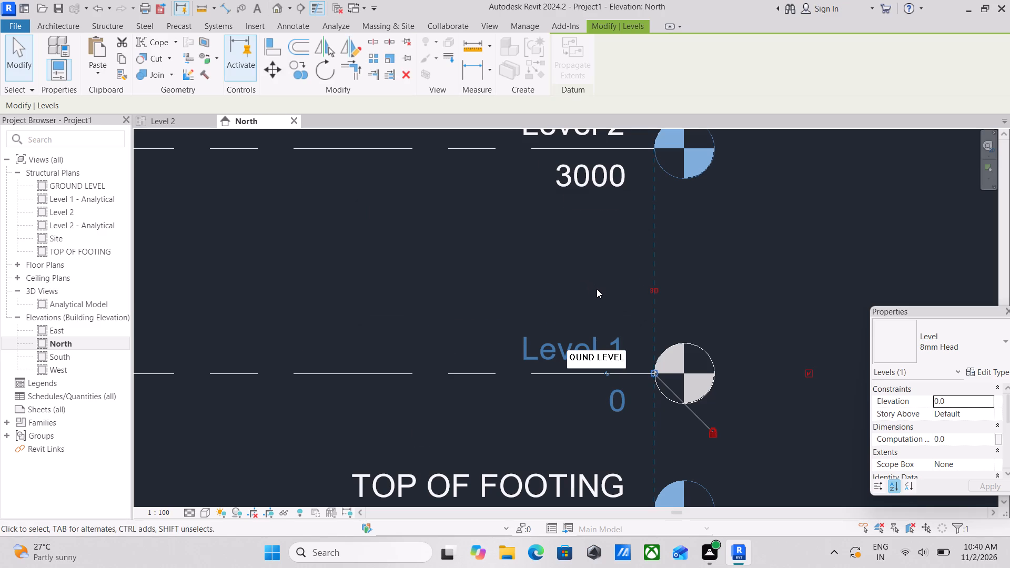
{"action": "scroll", "coordinate": [600, 291], "scroll_direction": "down", "scroll_amount": 3}
{"action": "scroll", "coordinate": [499, 265], "scroll_direction": "down", "scroll_amount": 1}
{"action": "middle_click_drag", "start_coordinate": [503, 268], "coordinate": [592, 321]}
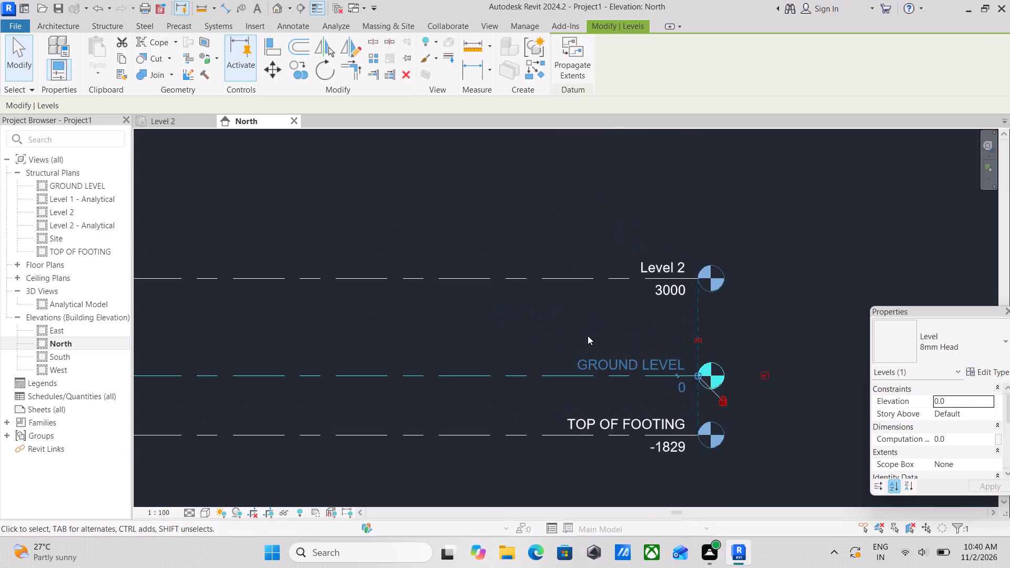
{"action": "key", "text": "Escape"}
Place an aligned dimension between the Level 2 and GROUND LEVEL lines.
{"action": "scroll", "coordinate": [588, 336], "scroll_direction": "down", "scroll_amount": 3}
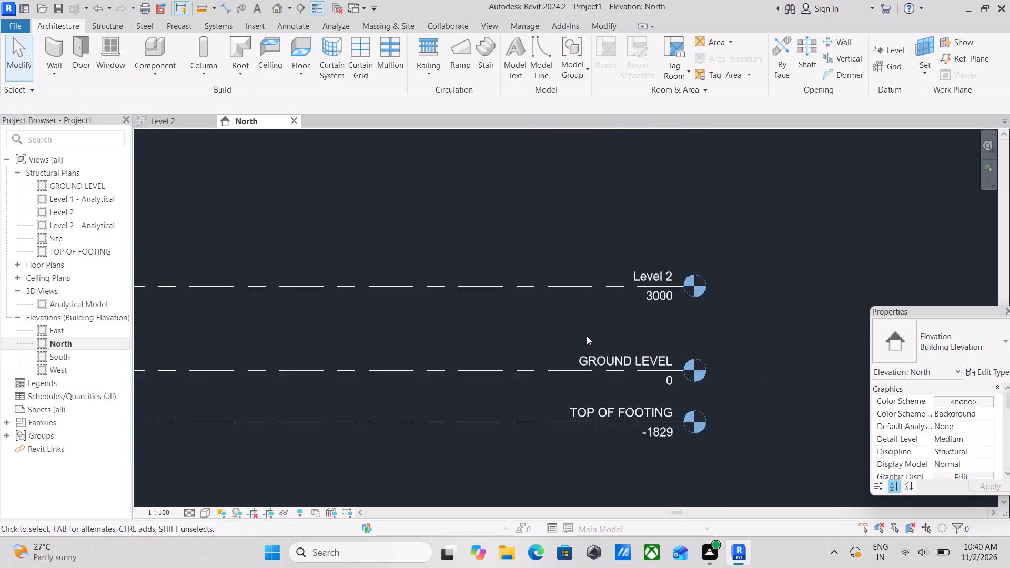
{"action": "middle_click_drag", "start_coordinate": [556, 322], "coordinate": [725, 333]}
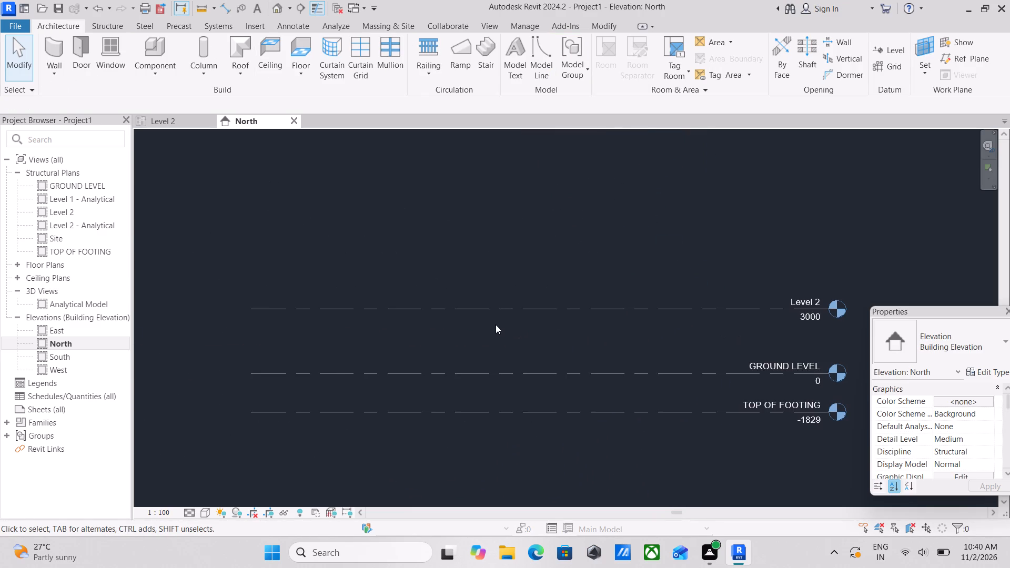
{"action": "type", "text": "DI"}
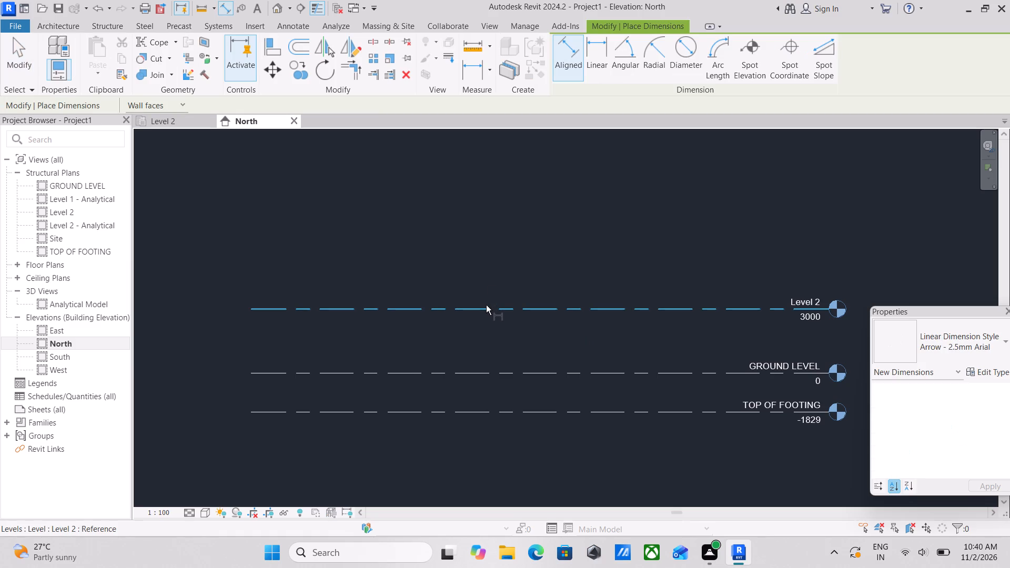
{"action": "left_click", "coordinate": [486, 305]}
{"action": "left_click", "coordinate": [472, 373]}
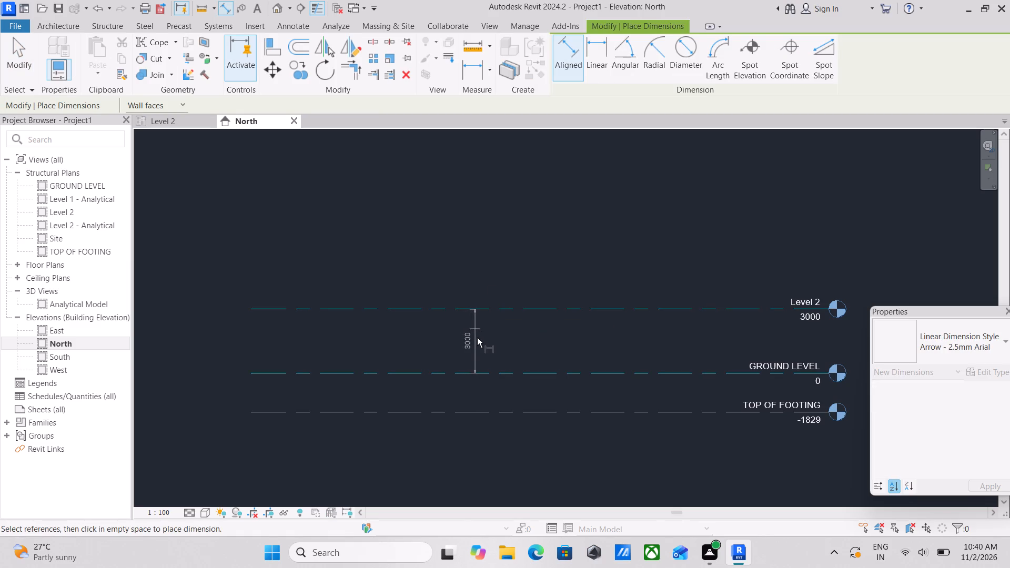
{"action": "left_click", "coordinate": [479, 340]}
{"action": "scroll", "coordinate": [526, 327], "scroll_direction": "up", "scroll_amount": 2}
{"action": "key", "text": "Escape"}
{"action": "key", "text": "Escape"}
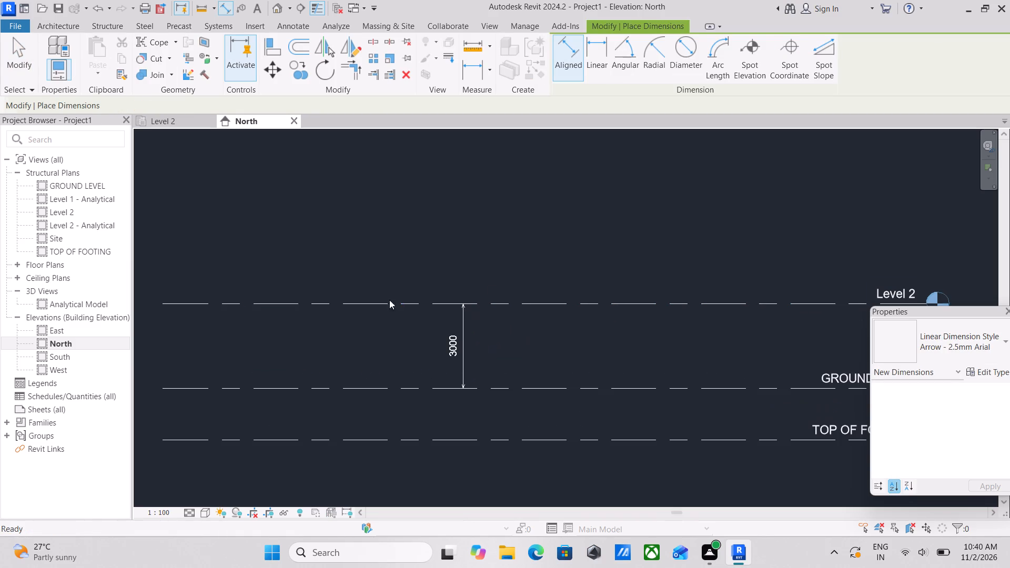
{"action": "key", "text": "Escape"}
Set the distance from GROUND LEVEL up to Level 2 to 10' by editing the dimension between them.
{"action": "left_click", "coordinate": [383, 302]}
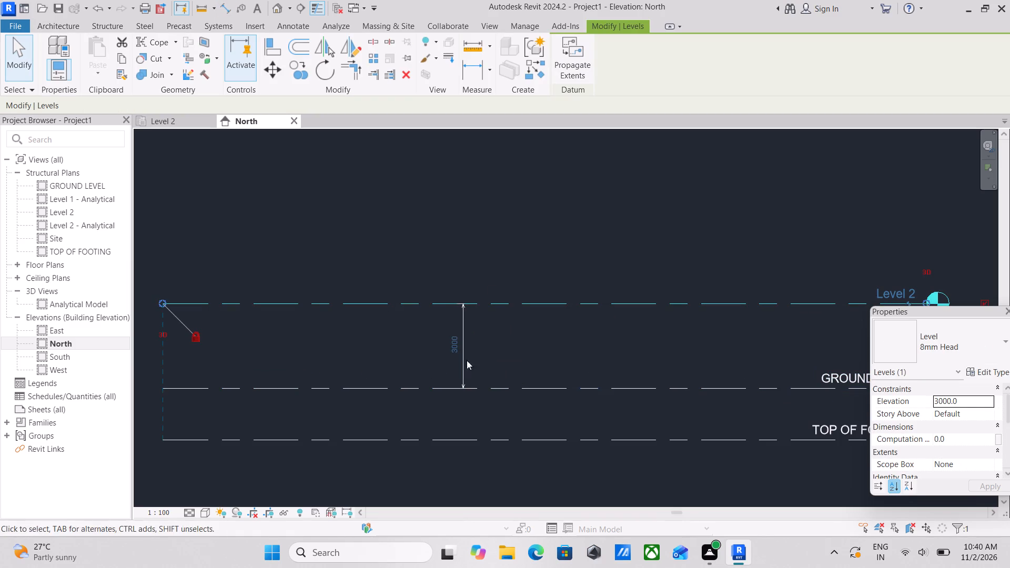
{"action": "left_click", "coordinate": [455, 353]}
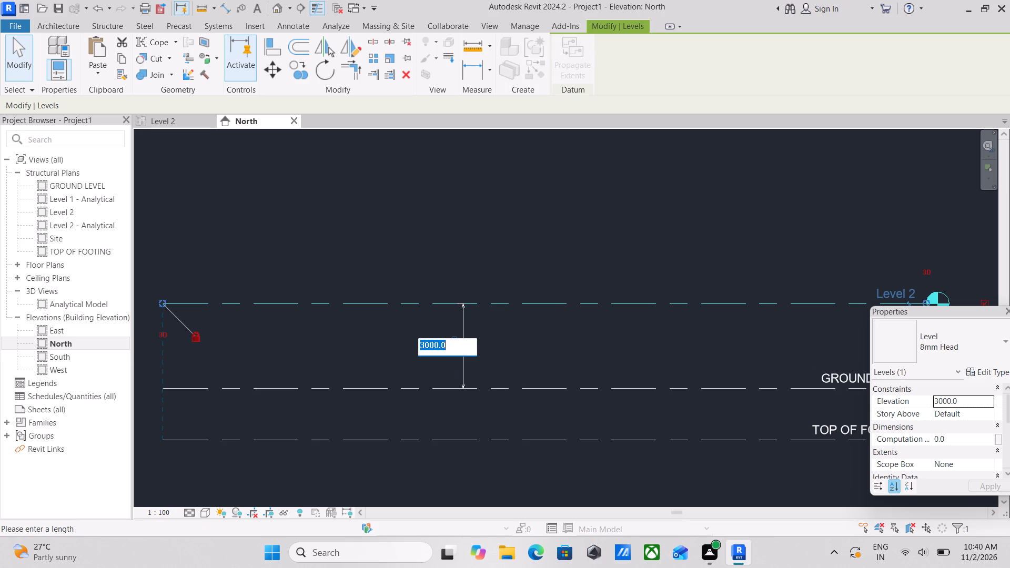
{"action": "type", "text": "10'"}
{"action": "key", "text": "Return"}
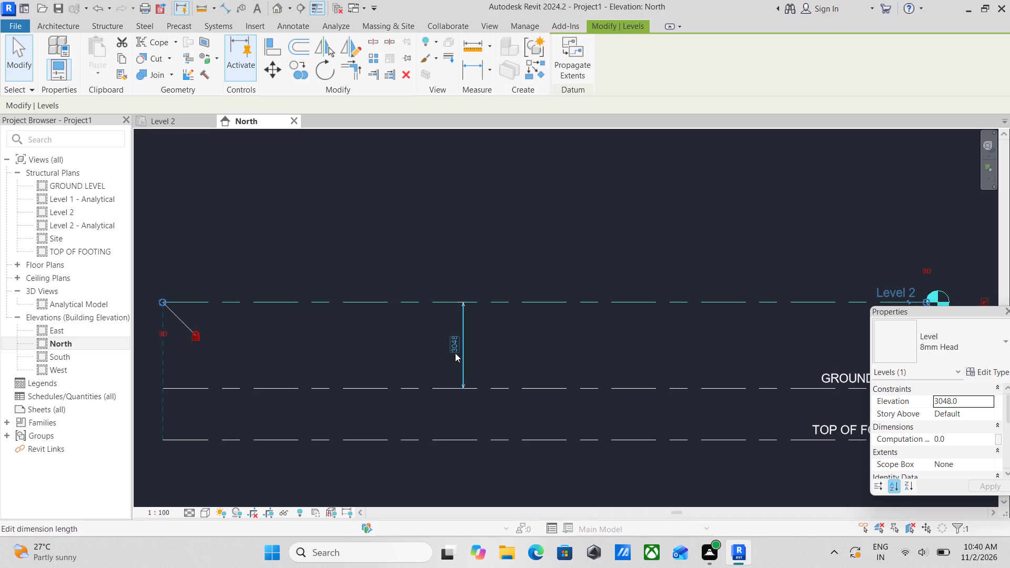
{"action": "scroll", "coordinate": [566, 355], "scroll_direction": "down", "scroll_amount": 3}
{"action": "key", "text": "Escape"}
Rename Level 2 to FIRST LEVEL and rename its corresponding views as well.
{"action": "scroll", "coordinate": [607, 346], "scroll_direction": "down", "scroll_amount": 2}
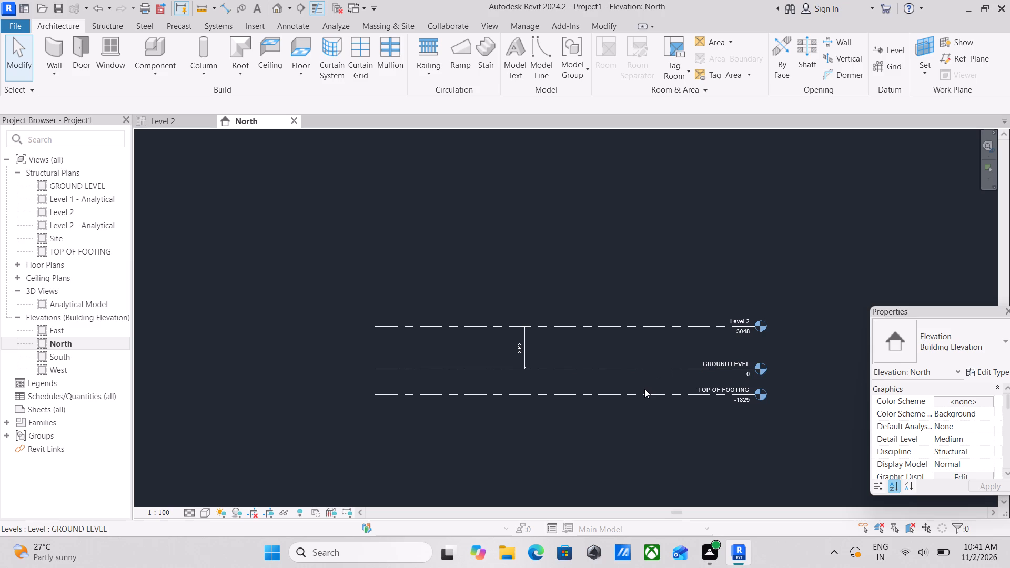
{"action": "scroll", "coordinate": [676, 373], "scroll_direction": "down", "scroll_amount": 2}
{"action": "scroll", "coordinate": [678, 352], "scroll_direction": "up", "scroll_amount": 4}
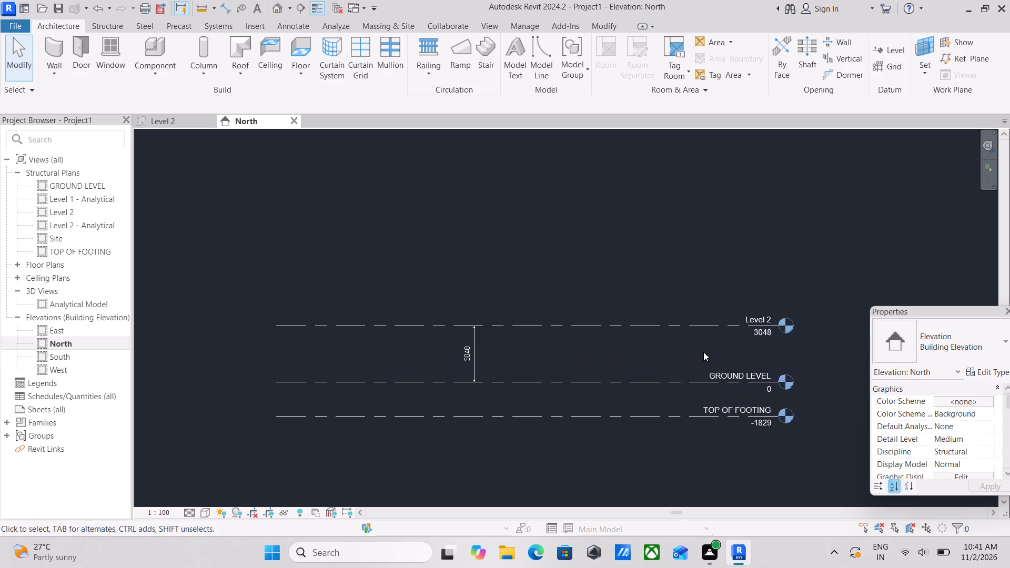
{"action": "middle_click_drag", "start_coordinate": [700, 349], "coordinate": [606, 350]}
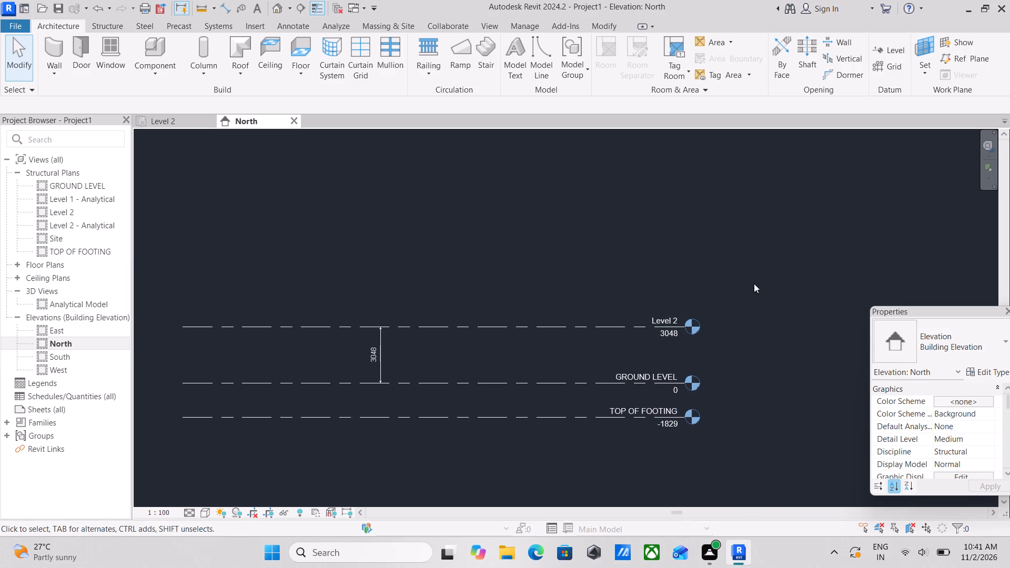
{"action": "scroll", "coordinate": [761, 271], "scroll_direction": "up", "scroll_amount": 3}
{"action": "scroll", "coordinate": [602, 342], "scroll_direction": "up", "scroll_amount": 6}
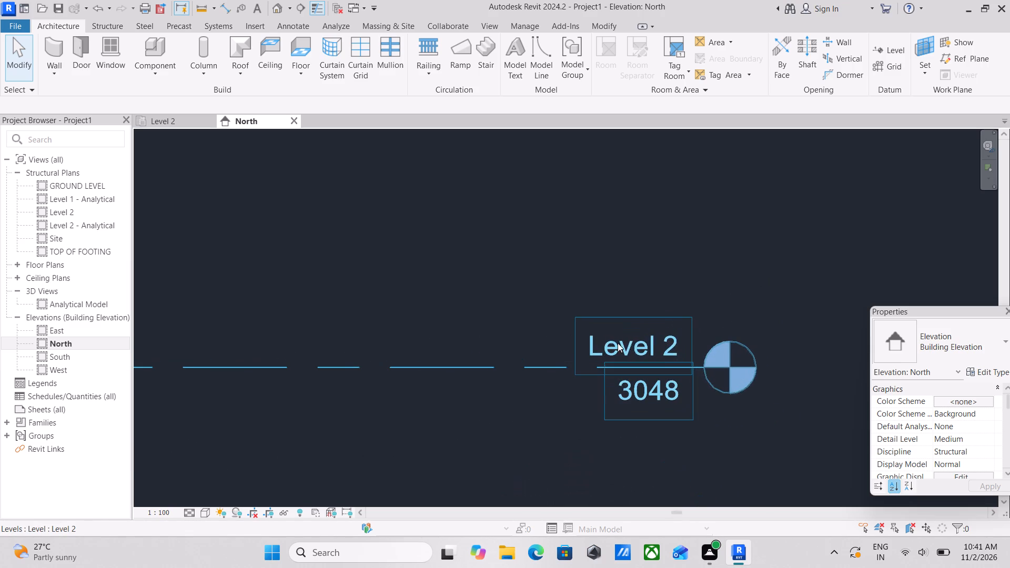
{"action": "double_click", "coordinate": [656, 338]}
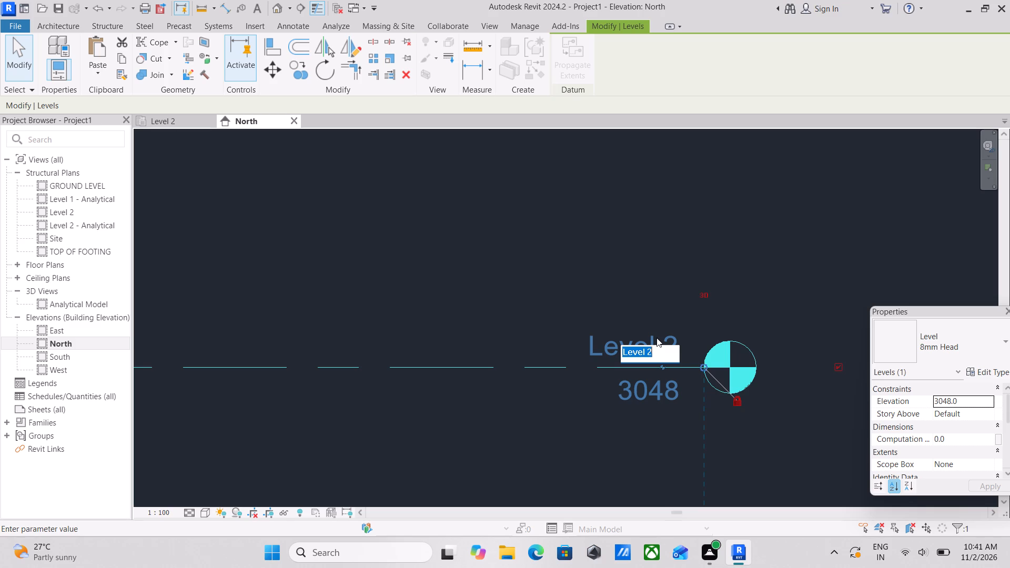
{"action": "scroll", "coordinate": [656, 338], "scroll_direction": "down", "scroll_amount": 9}
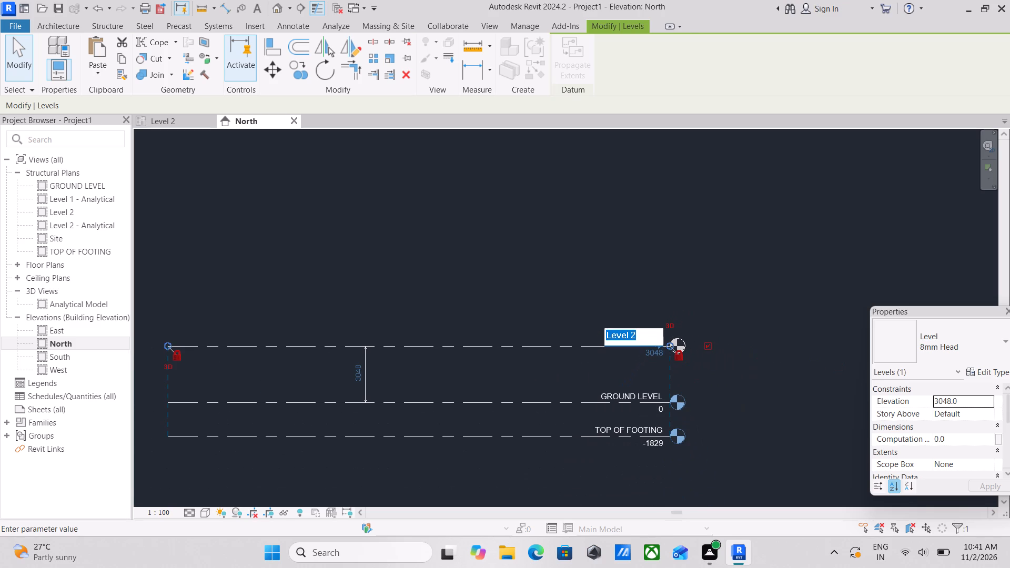
{"action": "scroll", "coordinate": [656, 338], "scroll_direction": "up", "scroll_amount": 6}
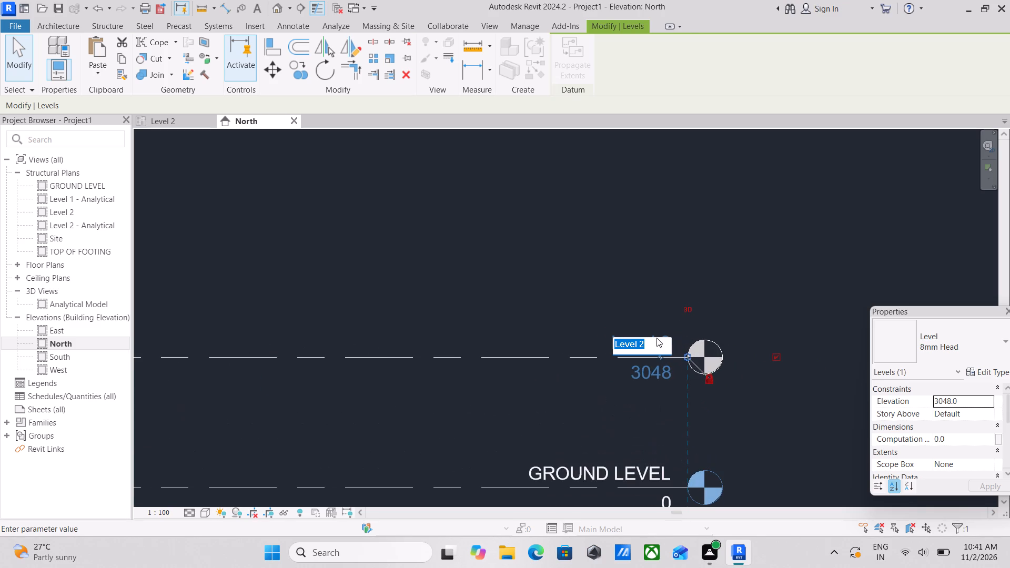
{"action": "type", "text": "FIRST"}
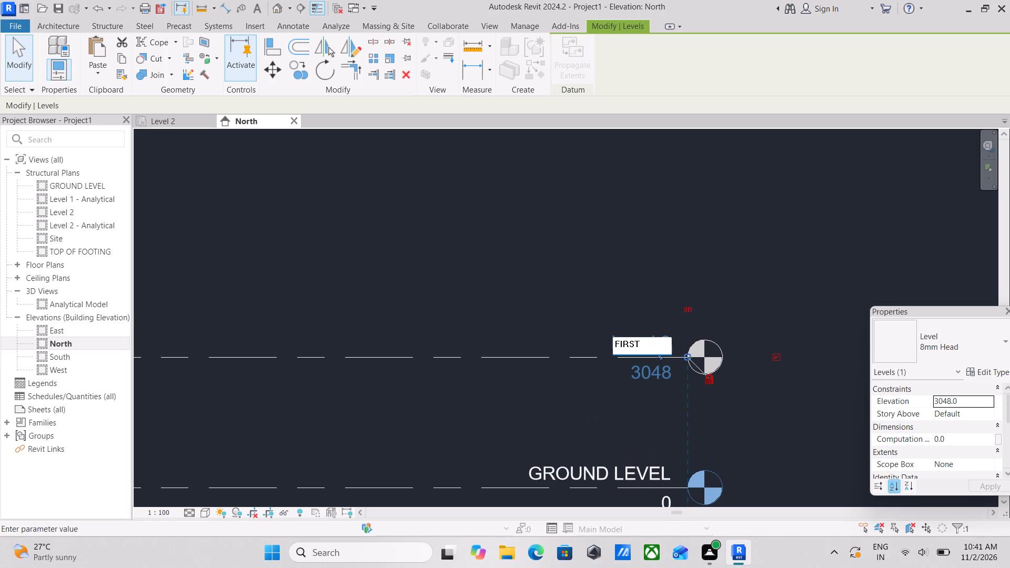
{"action": "key", "text": "space"}
{"action": "type", "text": "L"}
{"action": "type", "text": "EVEL"}
{"action": "key", "text": "Return"}
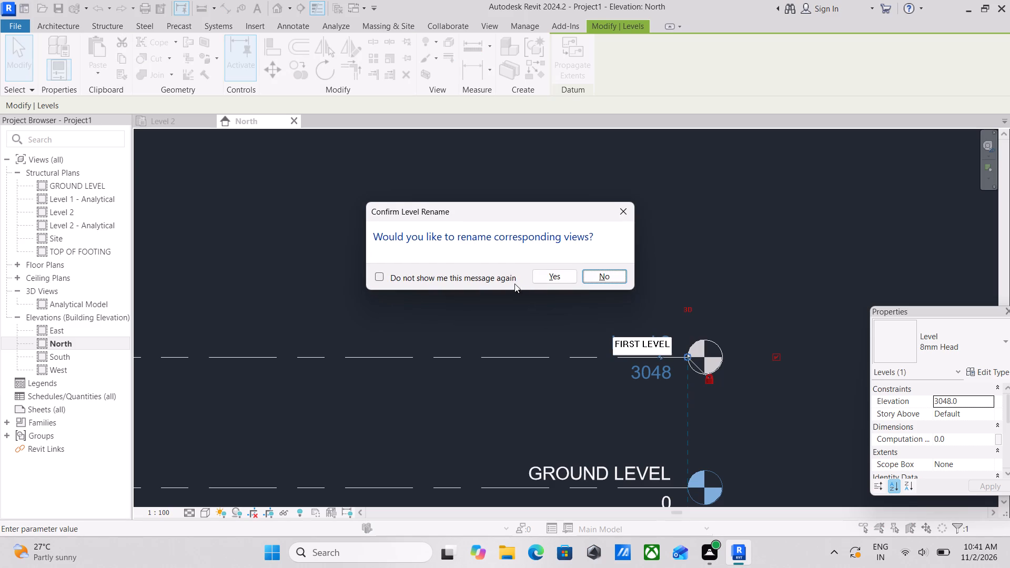
{"action": "left_click", "coordinate": [551, 277]}
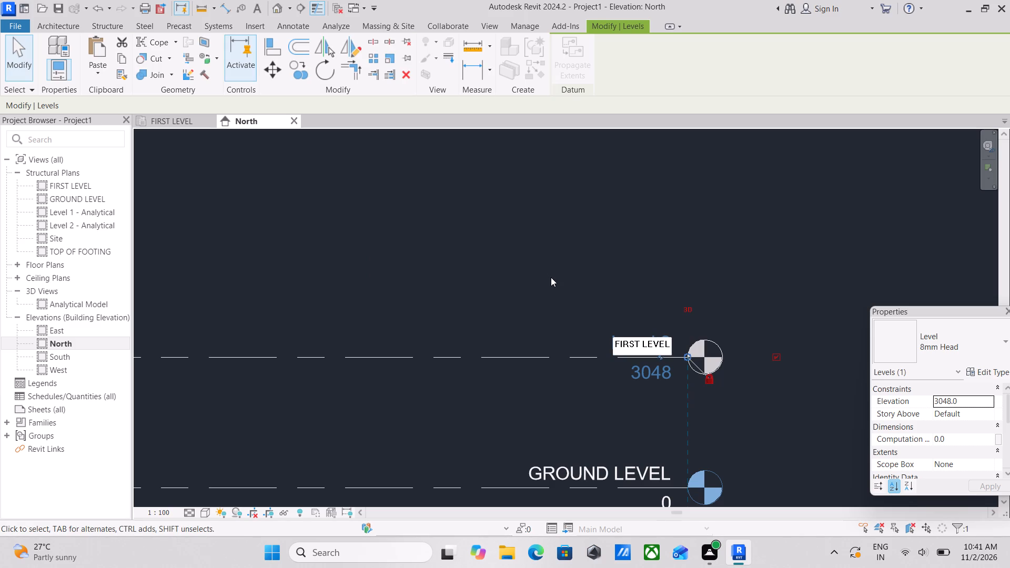
{"action": "scroll", "coordinate": [559, 276], "scroll_direction": "down", "scroll_amount": 7}
{"action": "key", "text": "Escape"}
Create a new level with a 10' offset above FIRST LEVEL, picking the FIRST LEVEL line as reference.
{"action": "scroll", "coordinate": [489, 252], "scroll_direction": "down", "scroll_amount": 2}
{"action": "middle_click_drag", "start_coordinate": [489, 252], "coordinate": [509, 264]}
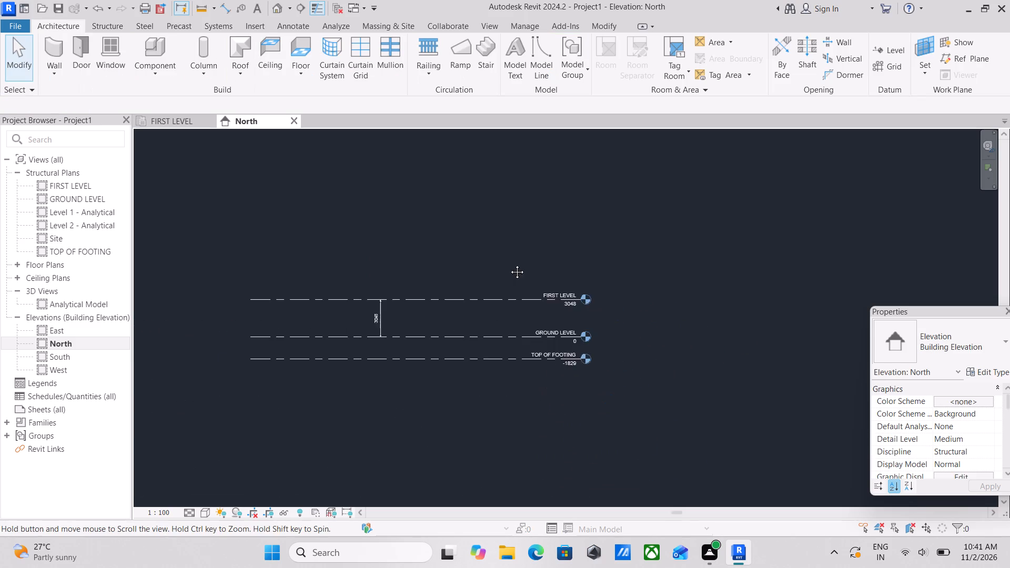
{"action": "middle_click_drag", "start_coordinate": [509, 264], "coordinate": [577, 306]}
{"action": "key", "text": "l"}
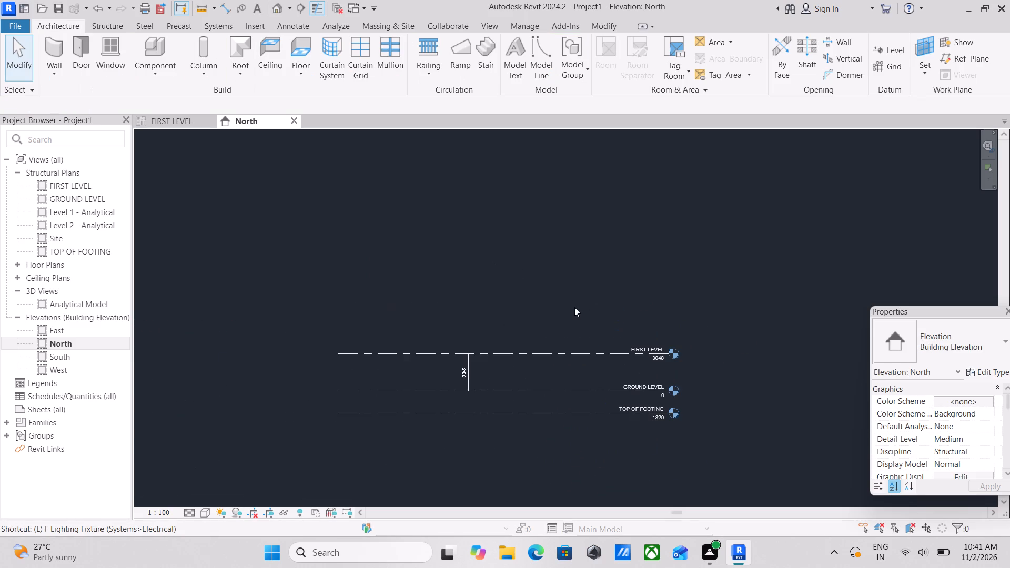
{"action": "scroll", "coordinate": [572, 338], "scroll_direction": "up", "scroll_amount": 7}
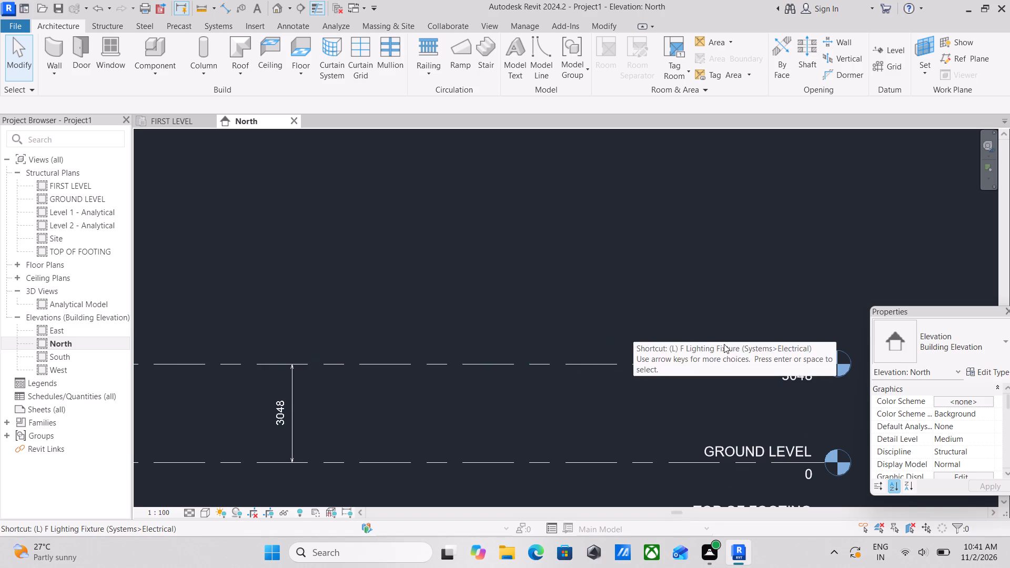
{"action": "key", "text": "l"}
{"action": "key", "text": "l"}
{"action": "scroll", "coordinate": [675, 312], "scroll_direction": "down", "scroll_amount": 2}
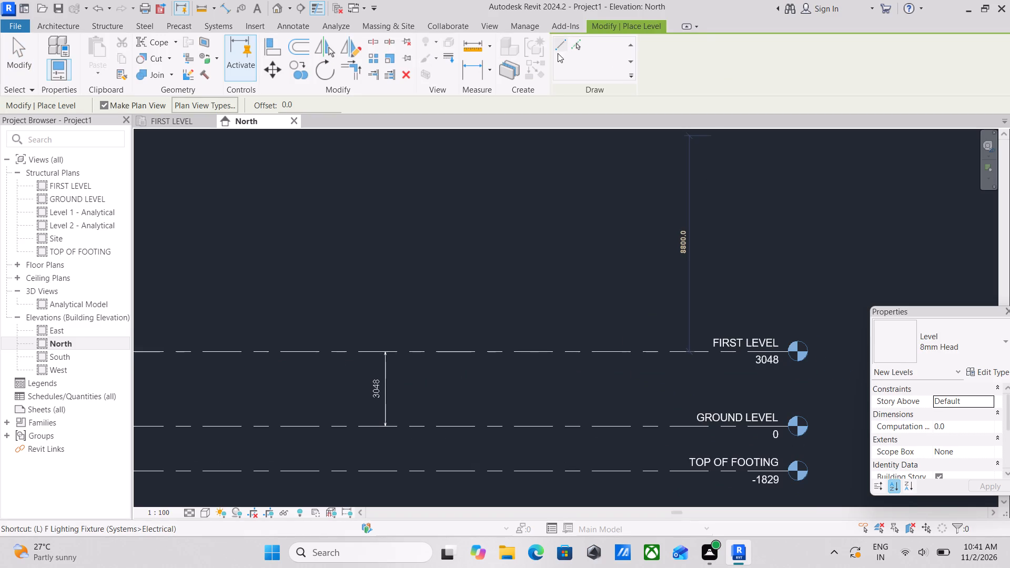
{"action": "left_click", "coordinate": [581, 45]}
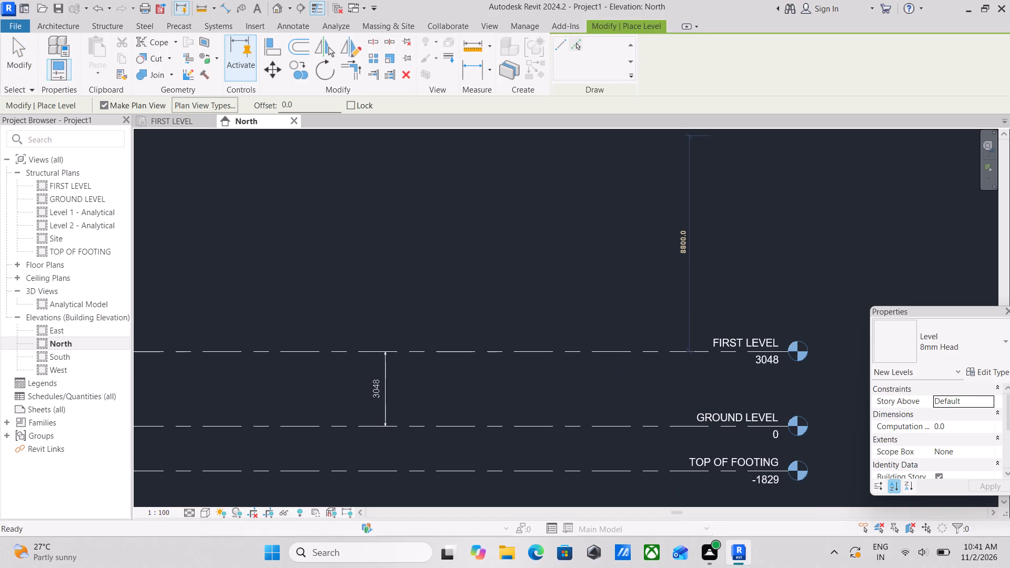
{"action": "left_click_drag", "start_coordinate": [308, 104], "coordinate": [250, 105]}
{"action": "type", "text": "10'"}
{"action": "key", "text": "Return"}
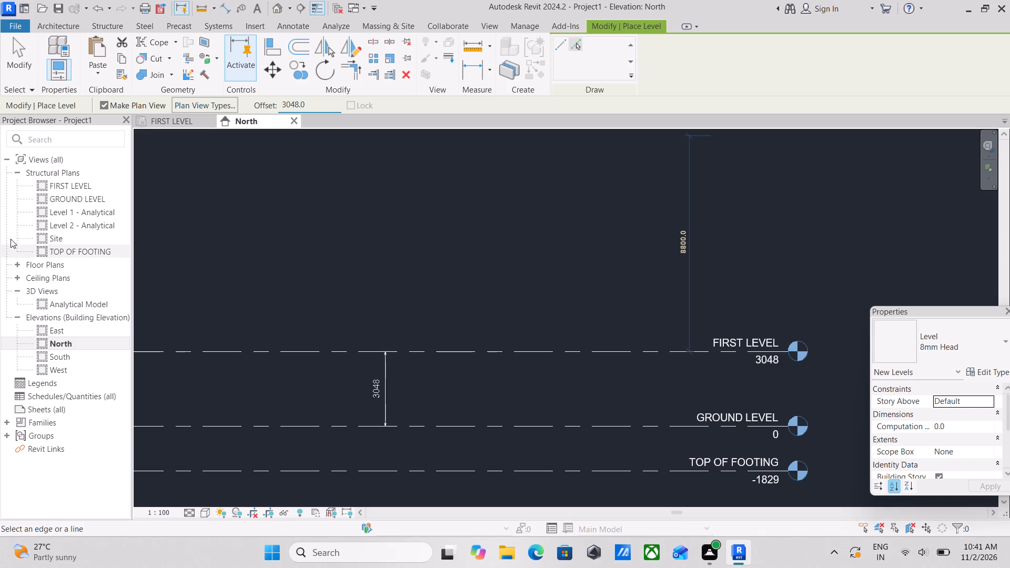
{"action": "scroll", "coordinate": [466, 354], "scroll_direction": "down", "scroll_amount": 1}
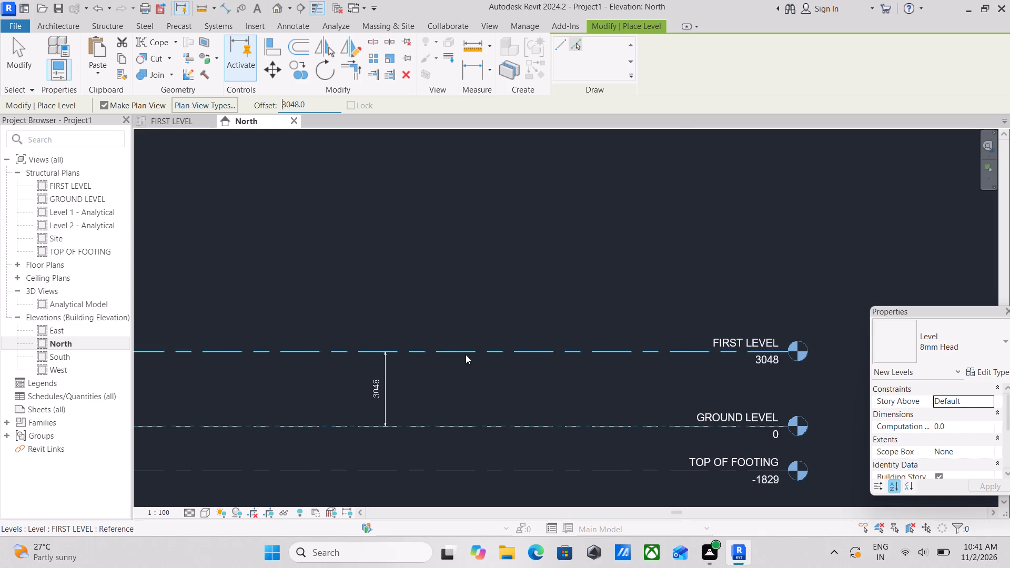
{"action": "scroll", "coordinate": [466, 354], "scroll_direction": "down", "scroll_amount": 2}
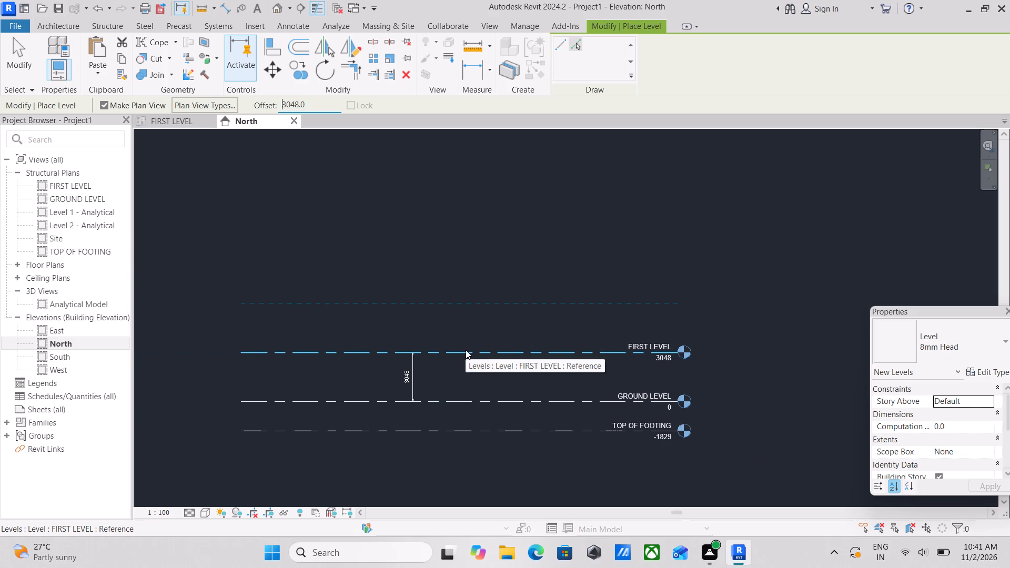
{"action": "left_click", "coordinate": [466, 350]}
{"action": "key", "text": "Escape"}
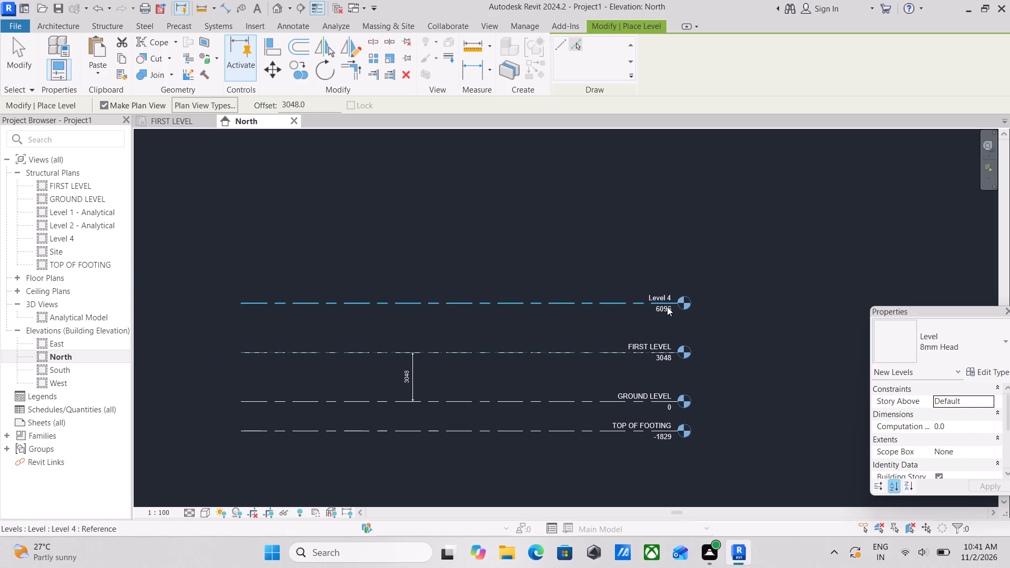
{"action": "key", "text": "Escape"}
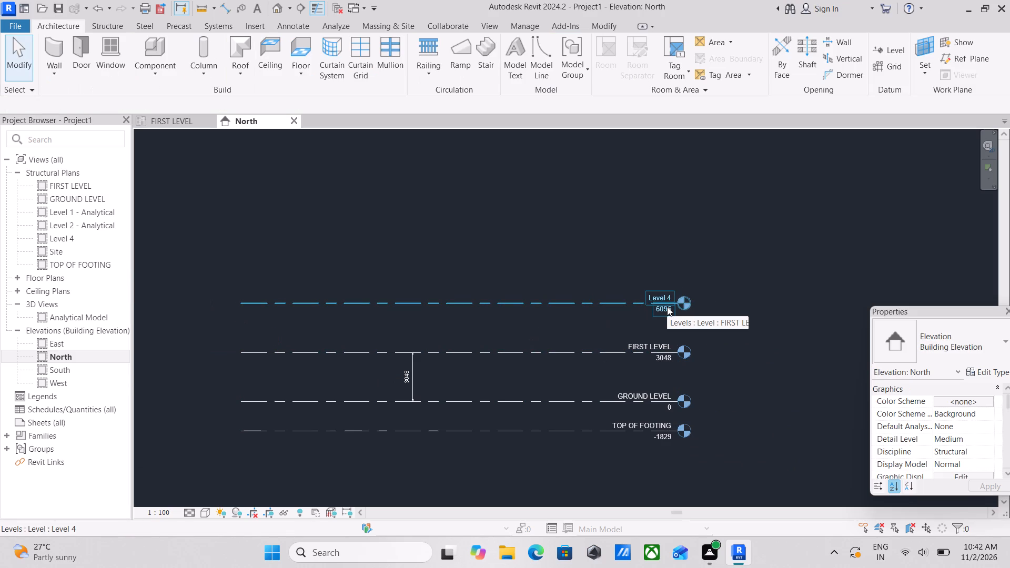
Rename the new level above FIRST LEVEL to SECOND FLR and rename its corresponding views as well.
{"action": "scroll", "coordinate": [668, 307], "scroll_direction": "up", "scroll_amount": 7}
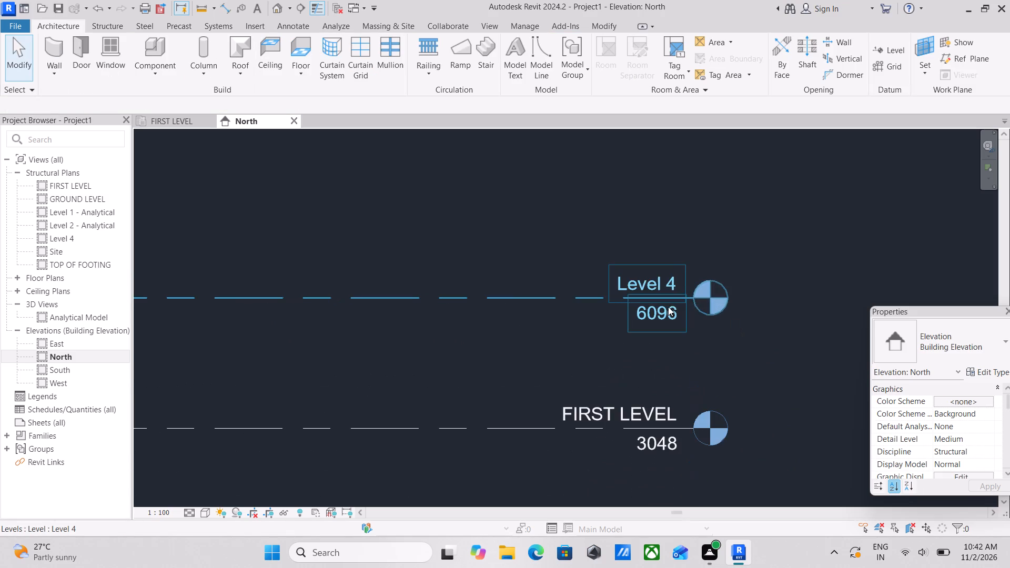
{"action": "key", "text": "Escape"}
{"action": "scroll", "coordinate": [666, 296], "scroll_direction": "up", "scroll_amount": 2}
{"action": "double_click", "coordinate": [668, 276]}
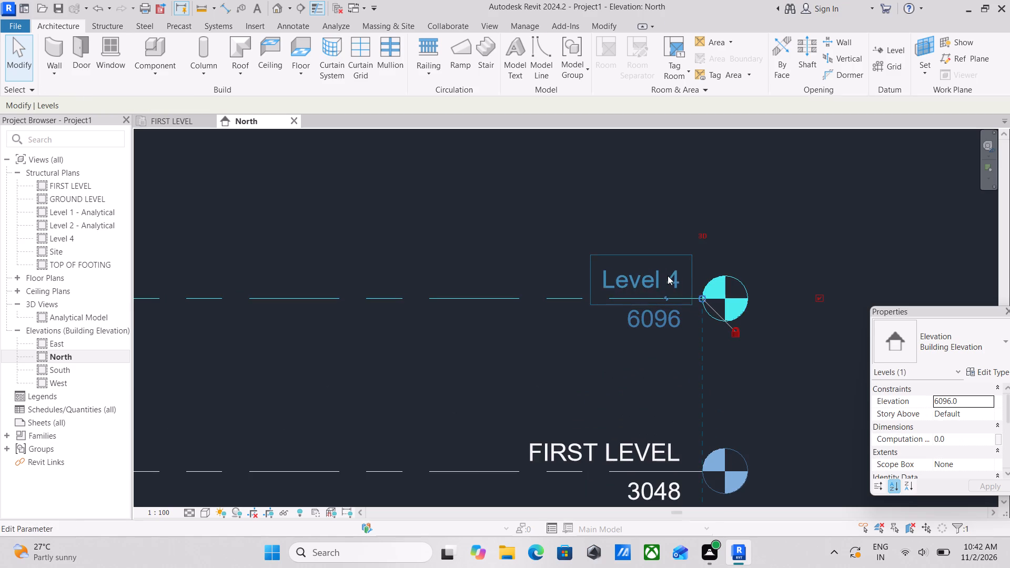
{"action": "type", "text": "SEC"}
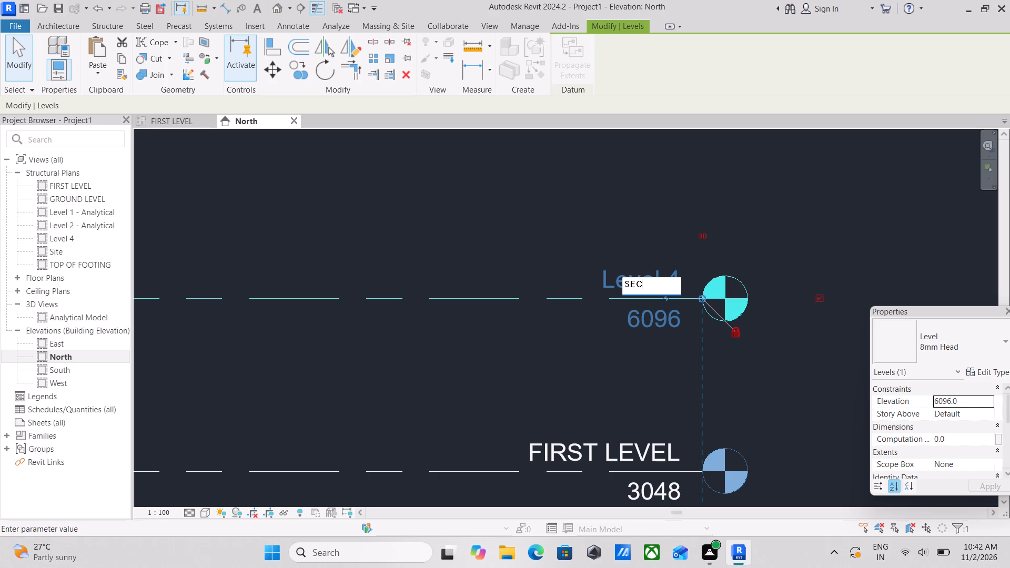
{"action": "scroll", "coordinate": [668, 276], "scroll_direction": "up", "scroll_amount": 2}
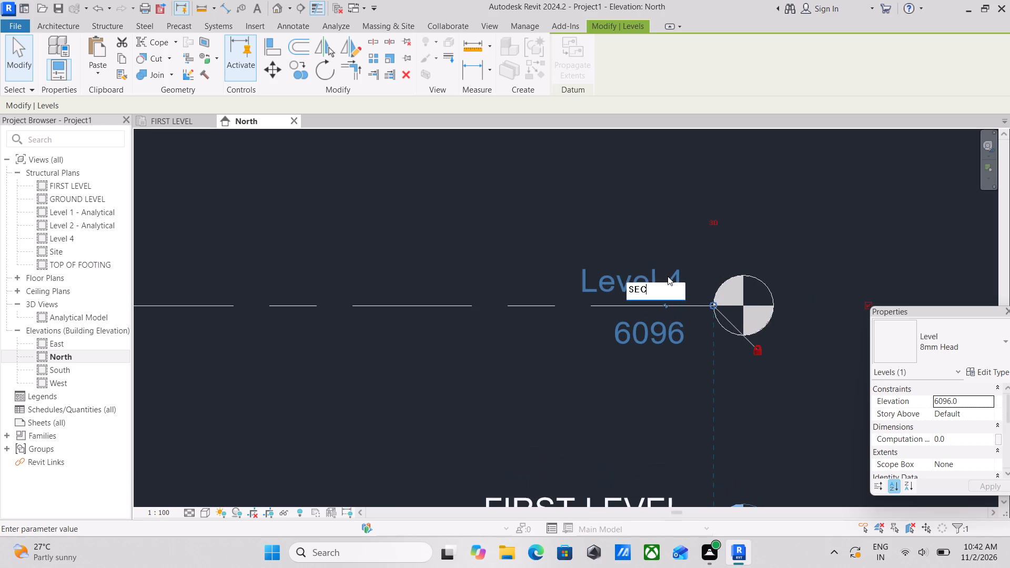
{"action": "key", "text": "0"}
{"action": "key", "text": "BackSpace"}
{"action": "type", "text": "OND"}
{"action": "key", "text": "space"}
{"action": "type", "text": "FLR"}
{"action": "key", "text": "Return"}
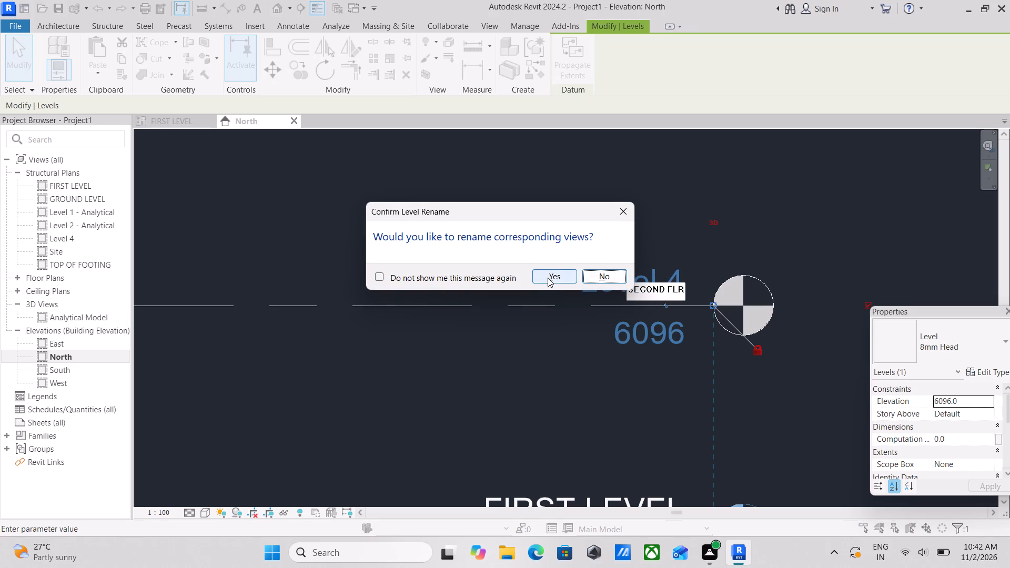
{"action": "left_click", "coordinate": [548, 278]}
{"action": "scroll", "coordinate": [591, 320], "scroll_direction": "down", "scroll_amount": 9}
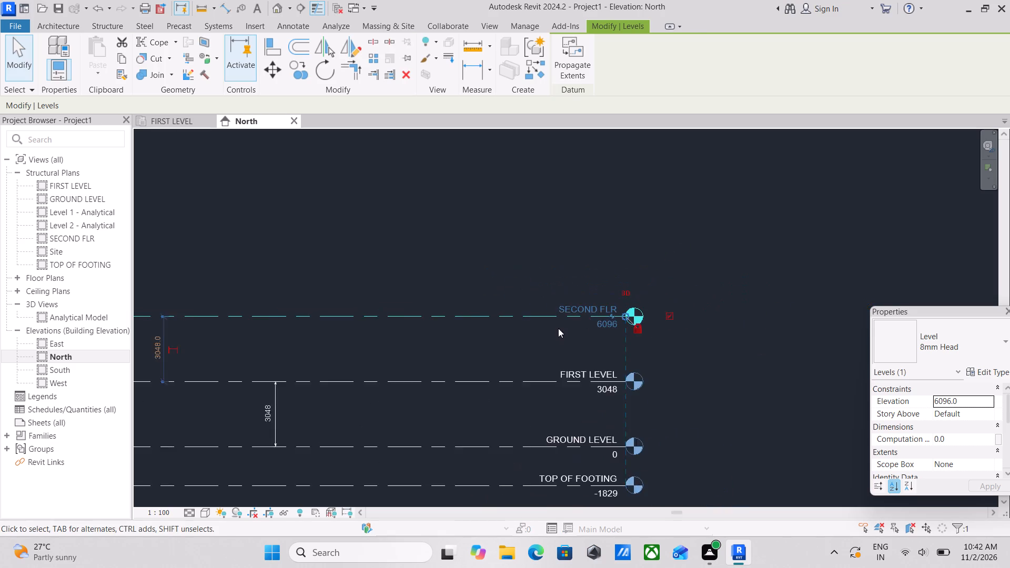
{"action": "scroll", "coordinate": [558, 328], "scroll_direction": "down", "scroll_amount": 3}
{"action": "key", "text": "Escape"}
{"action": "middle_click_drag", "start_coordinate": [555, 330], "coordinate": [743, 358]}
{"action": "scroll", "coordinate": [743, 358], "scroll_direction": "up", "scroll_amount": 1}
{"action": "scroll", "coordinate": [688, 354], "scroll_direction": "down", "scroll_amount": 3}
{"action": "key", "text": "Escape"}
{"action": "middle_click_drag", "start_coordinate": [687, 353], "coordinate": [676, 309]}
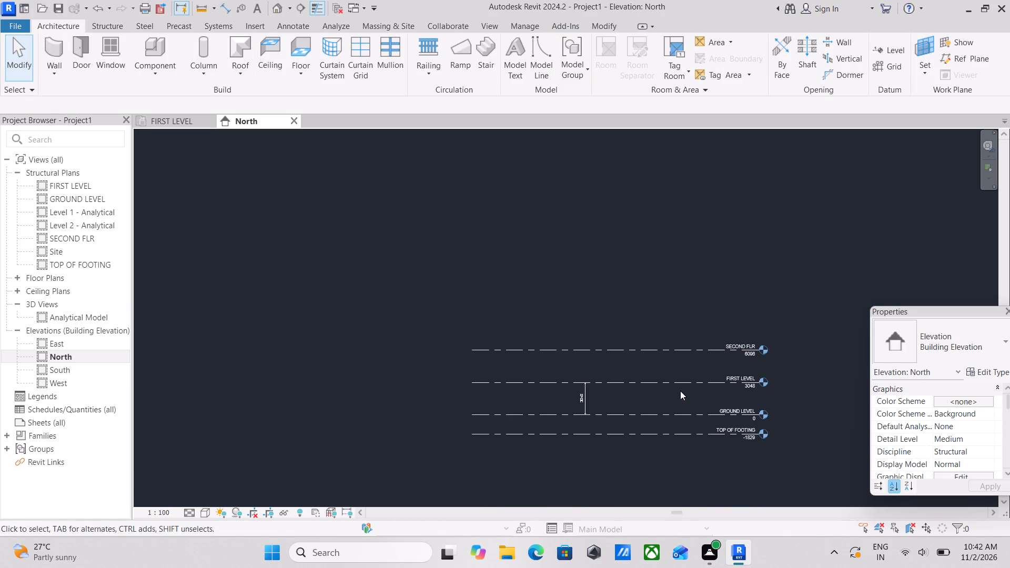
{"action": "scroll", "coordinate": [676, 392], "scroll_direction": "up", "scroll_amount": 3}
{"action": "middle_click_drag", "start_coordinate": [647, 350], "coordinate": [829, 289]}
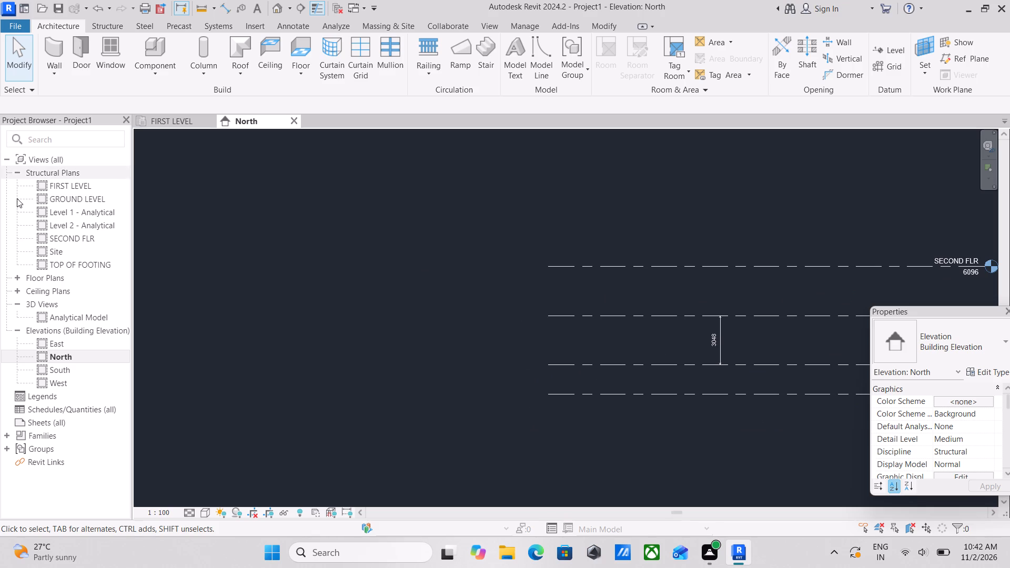
Open the TOP OF FOOTING structural plan.
{"action": "double_click", "coordinate": [69, 265]}
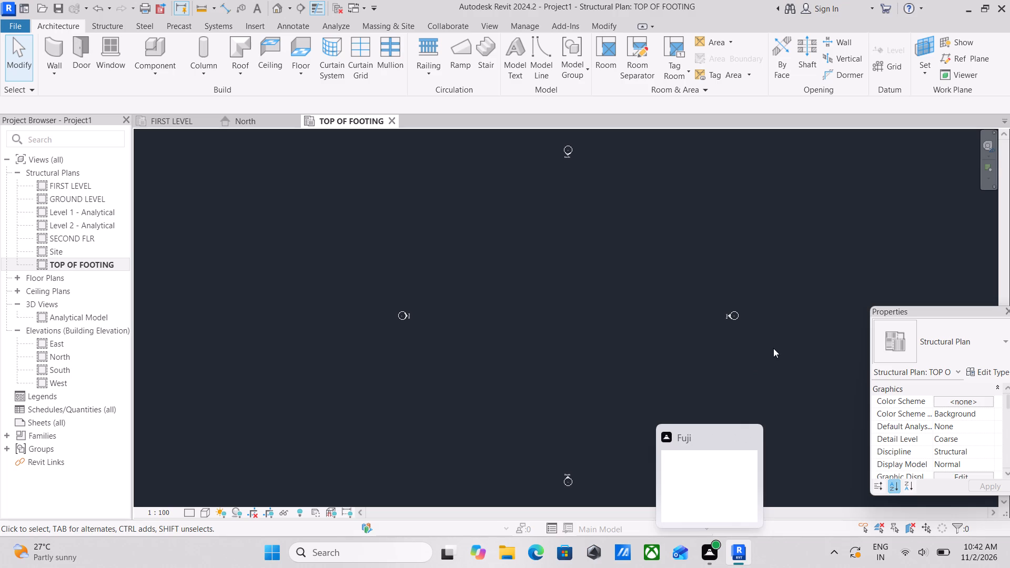
{"action": "scroll", "coordinate": [587, 308], "scroll_direction": "up", "scroll_amount": 2}
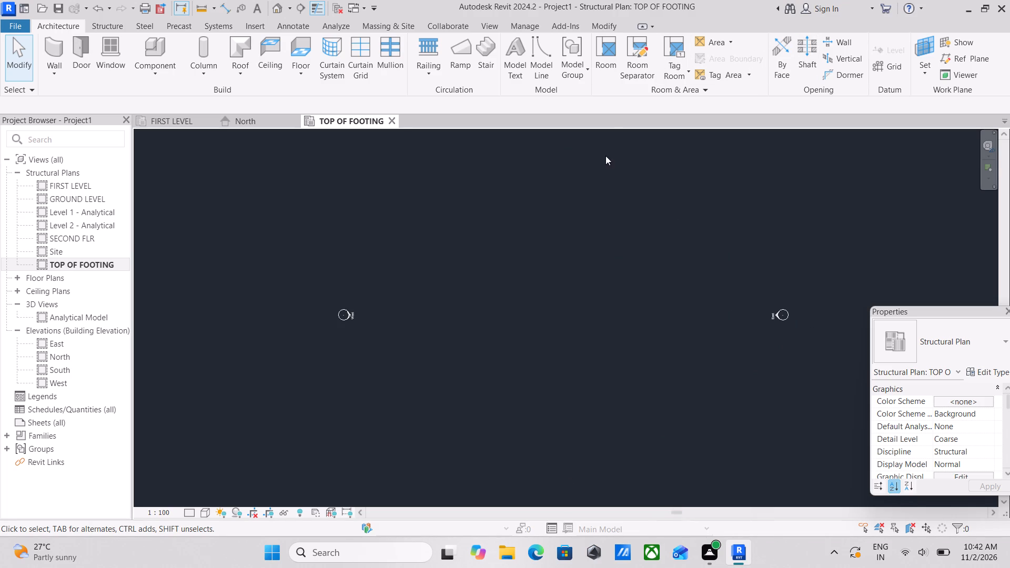
Draw a vertical grid line between the elevation markers, just east of the West marker, with its bubble at the north end.
{"action": "type", "text": "GR"}
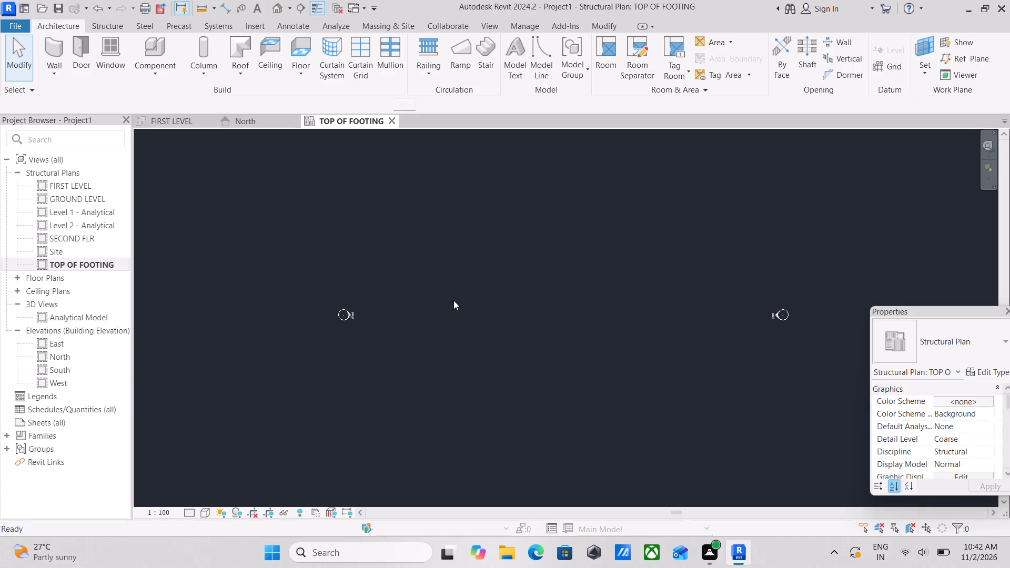
{"action": "scroll", "coordinate": [483, 324], "scroll_direction": "down", "scroll_amount": 4}
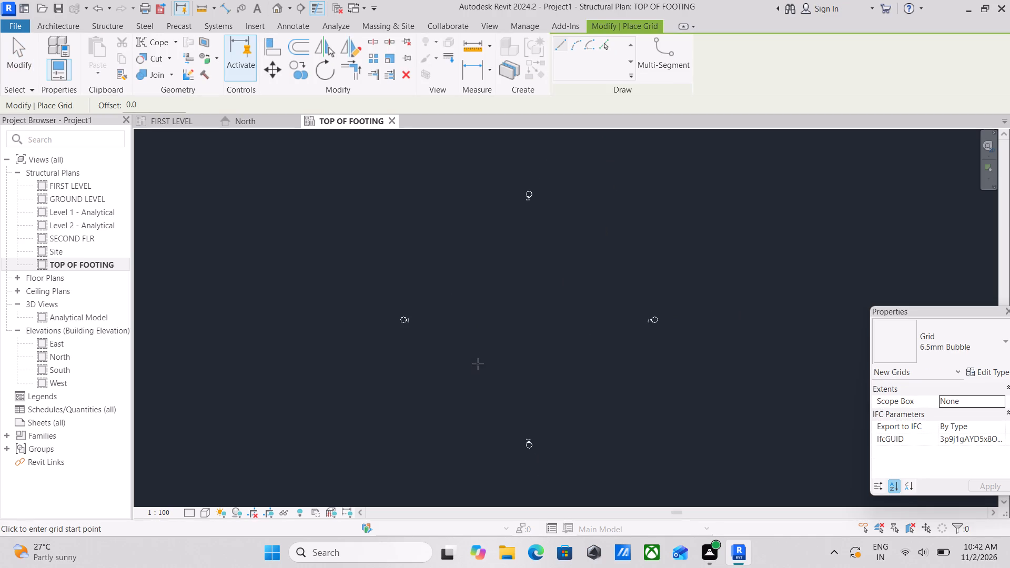
{"action": "left_click", "coordinate": [460, 379]}
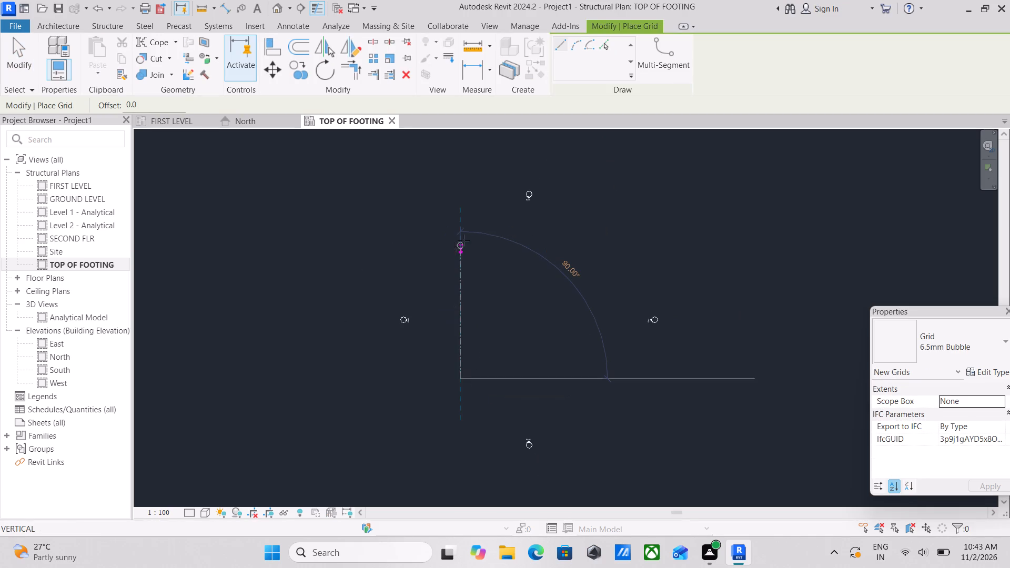
{"action": "scroll", "coordinate": [466, 238], "scroll_direction": "up", "scroll_amount": 3}
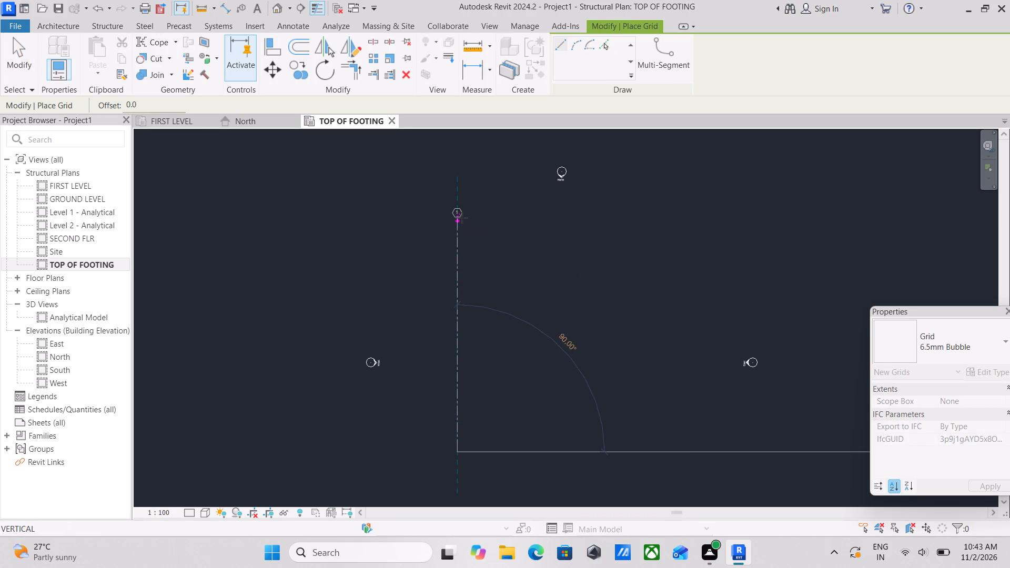
{"action": "left_click", "coordinate": [461, 216]}
{"action": "key", "text": "Escape"}
{"action": "scroll", "coordinate": [485, 233], "scroll_direction": "up", "scroll_amount": 4}
{"action": "key", "text": "Escape"}
{"action": "scroll", "coordinate": [468, 241], "scroll_direction": "up", "scroll_amount": 2}
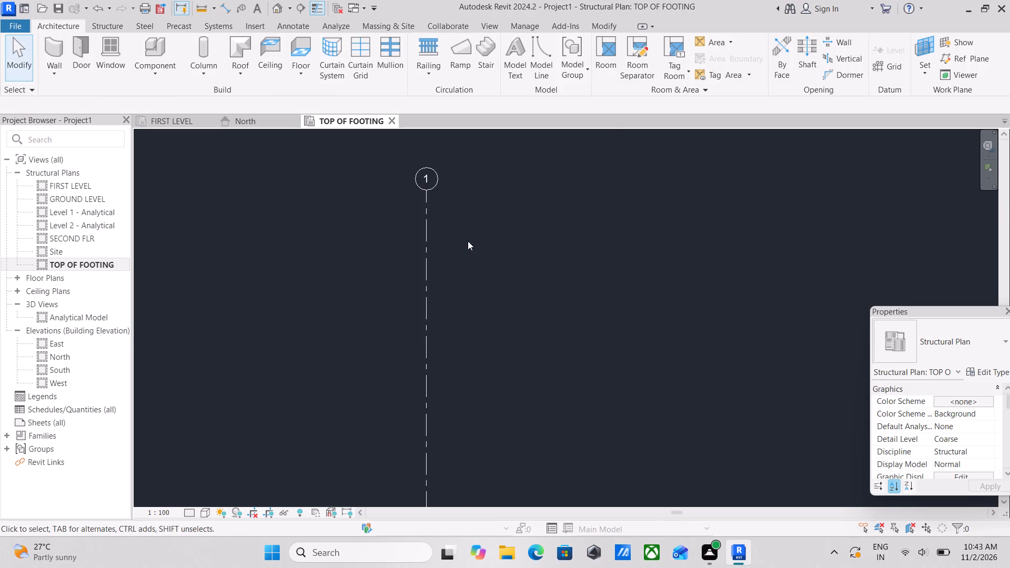
Create four vertical grid lines east of grid 1 at a 4000 mm offset, picking each preceding grid line as reference.
{"action": "scroll", "coordinate": [468, 241], "scroll_direction": "down", "scroll_amount": 1}
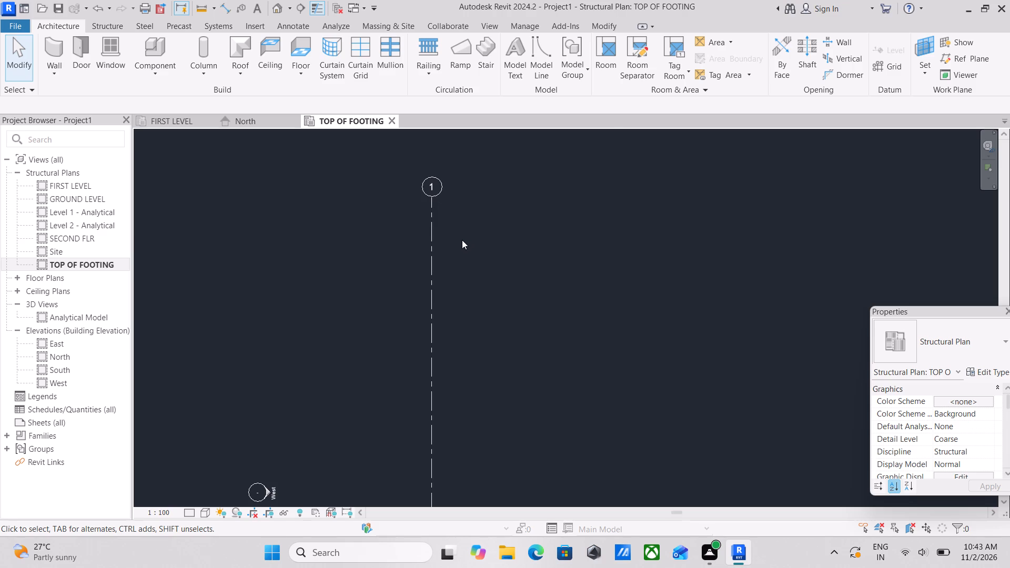
{"action": "scroll", "coordinate": [410, 233], "scroll_direction": "up", "scroll_amount": 1}
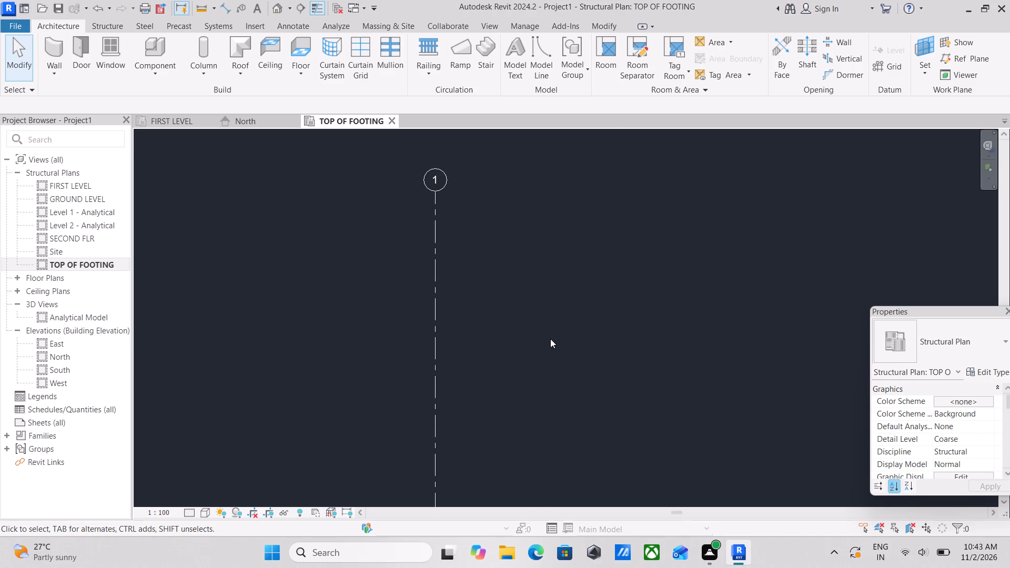
{"action": "type", "text": "GR"}
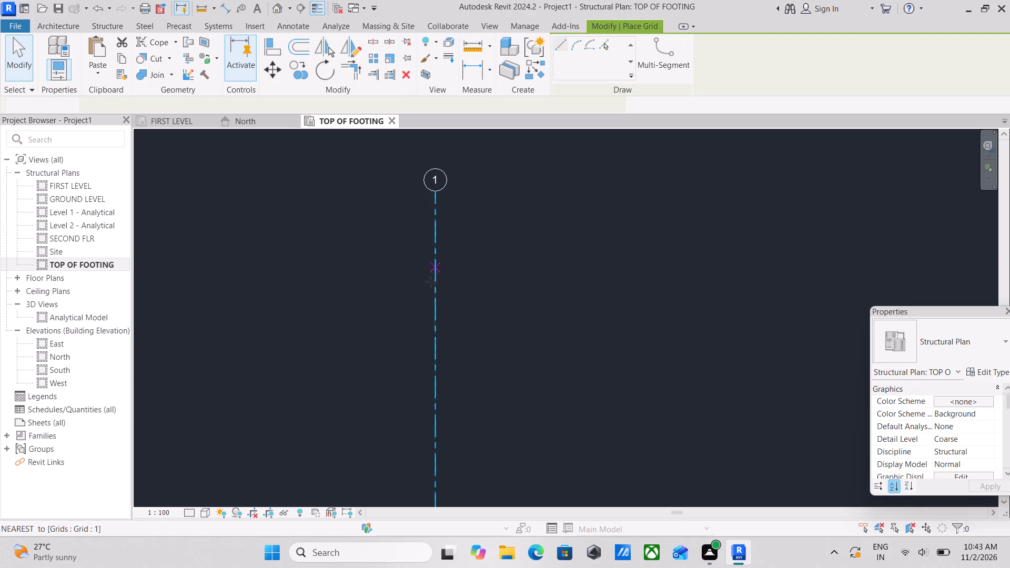
{"action": "left_click", "coordinate": [608, 47]}
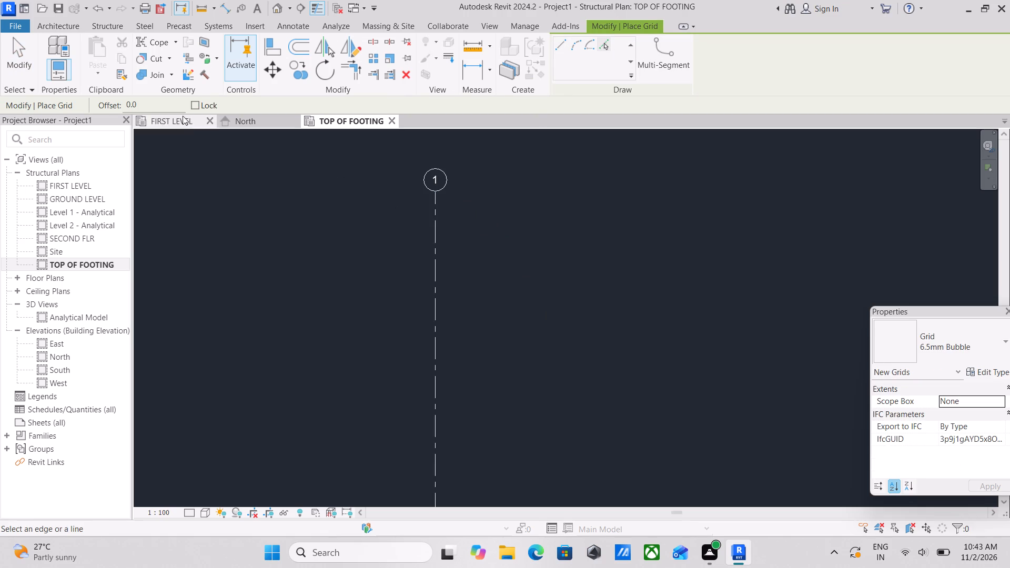
{"action": "left_click_drag", "start_coordinate": [153, 106], "coordinate": [120, 109]}
{"action": "key", "text": "4"}
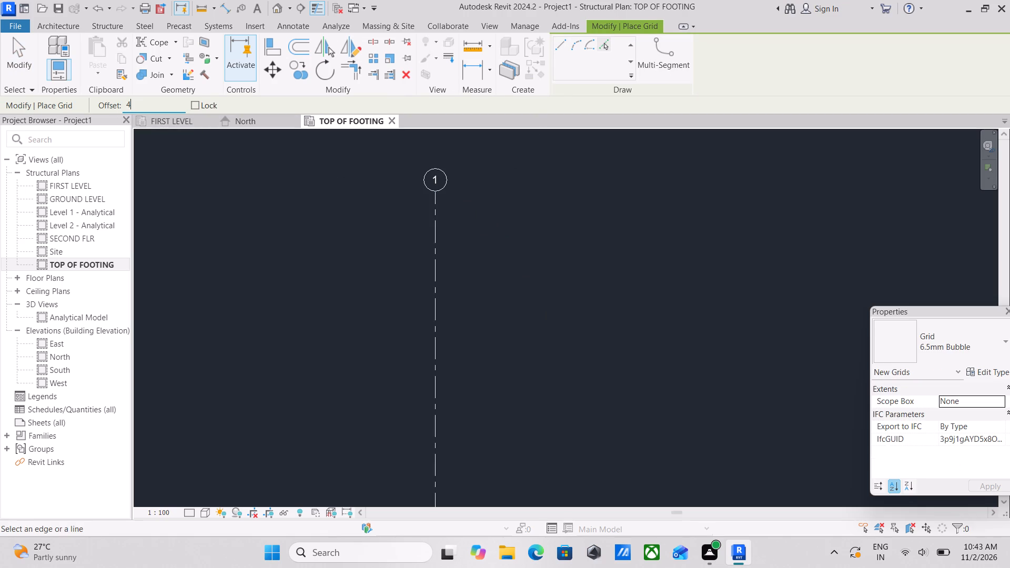
{"action": "type", "text": "000"}
{"action": "type", "text": "MM"}
{"action": "key", "text": "Return"}
{"action": "left_click", "coordinate": [438, 301]}
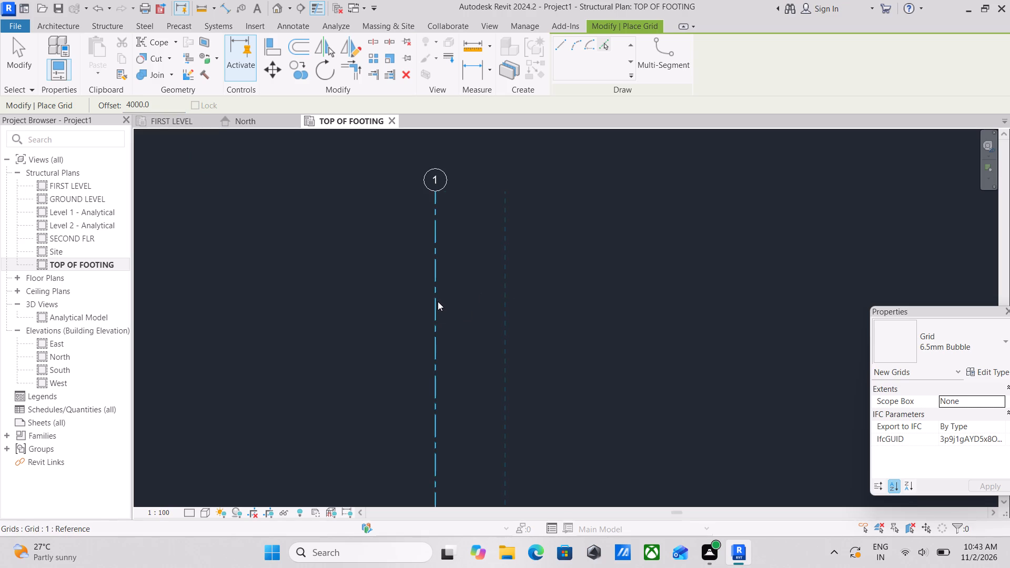
{"action": "left_click", "coordinate": [509, 296]}
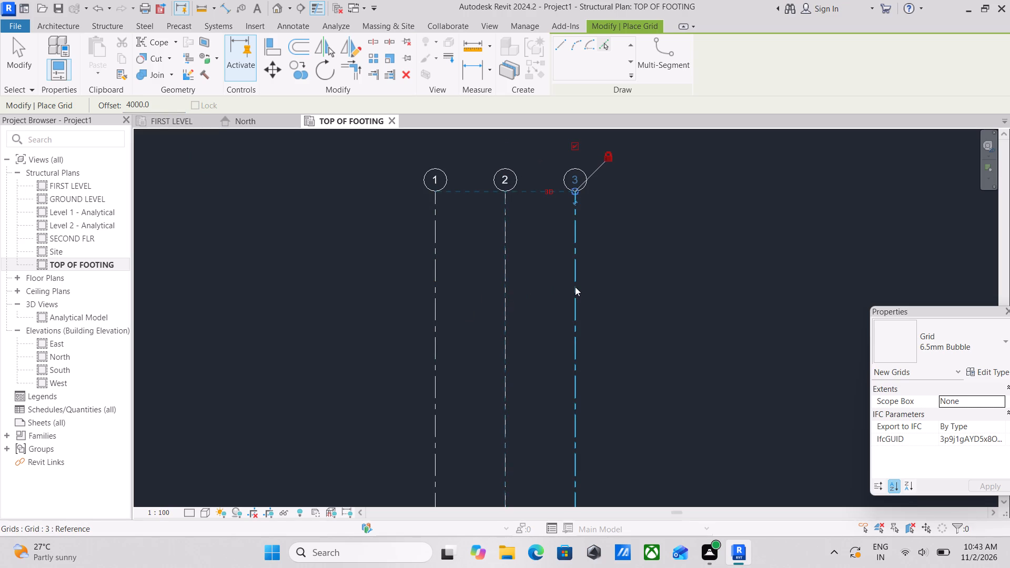
{"action": "left_click", "coordinate": [577, 287]}
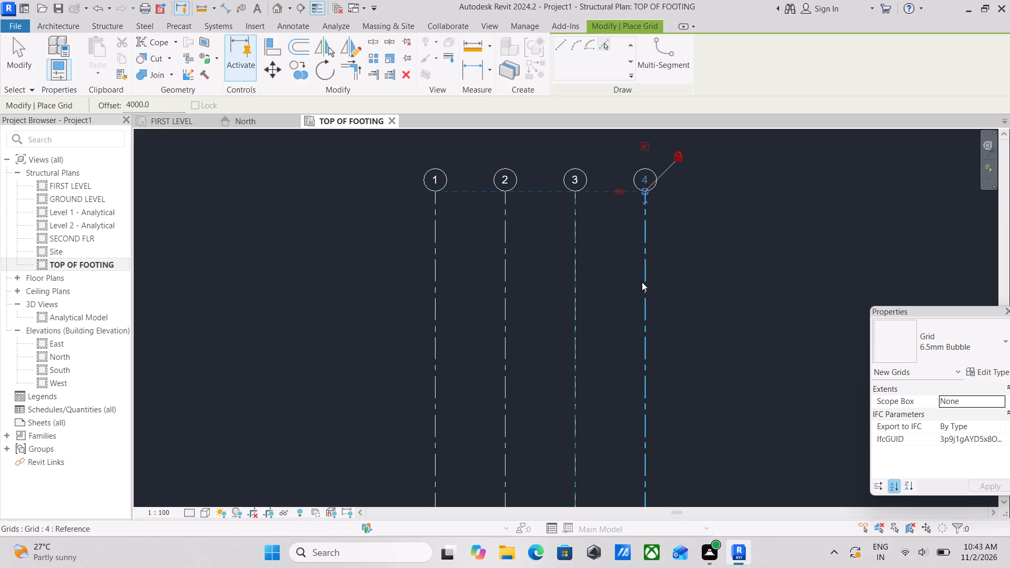
{"action": "left_click", "coordinate": [651, 281]}
{"action": "scroll", "coordinate": [656, 264], "scroll_direction": "down", "scroll_amount": 3}
{"action": "key", "text": "Escape"}
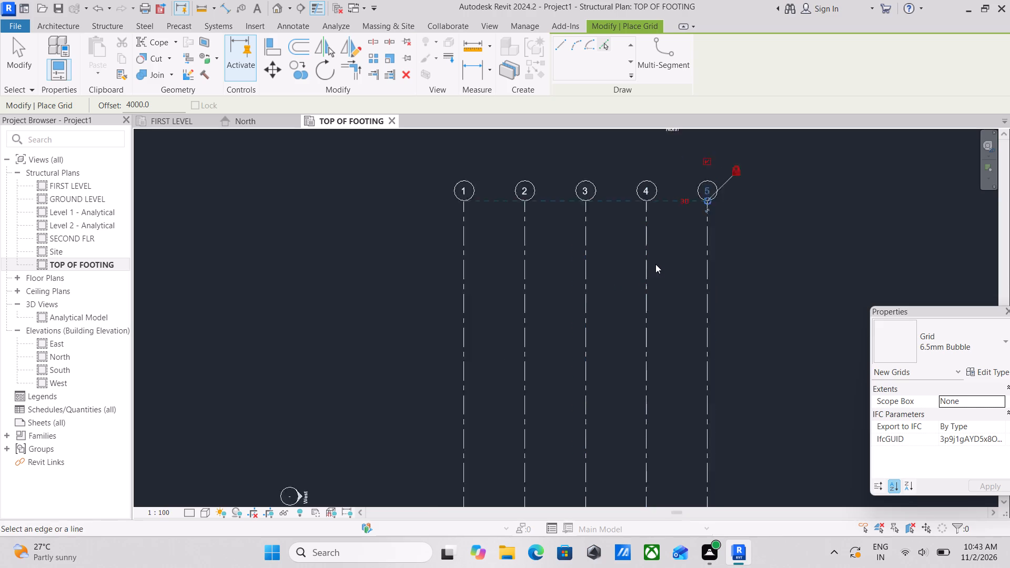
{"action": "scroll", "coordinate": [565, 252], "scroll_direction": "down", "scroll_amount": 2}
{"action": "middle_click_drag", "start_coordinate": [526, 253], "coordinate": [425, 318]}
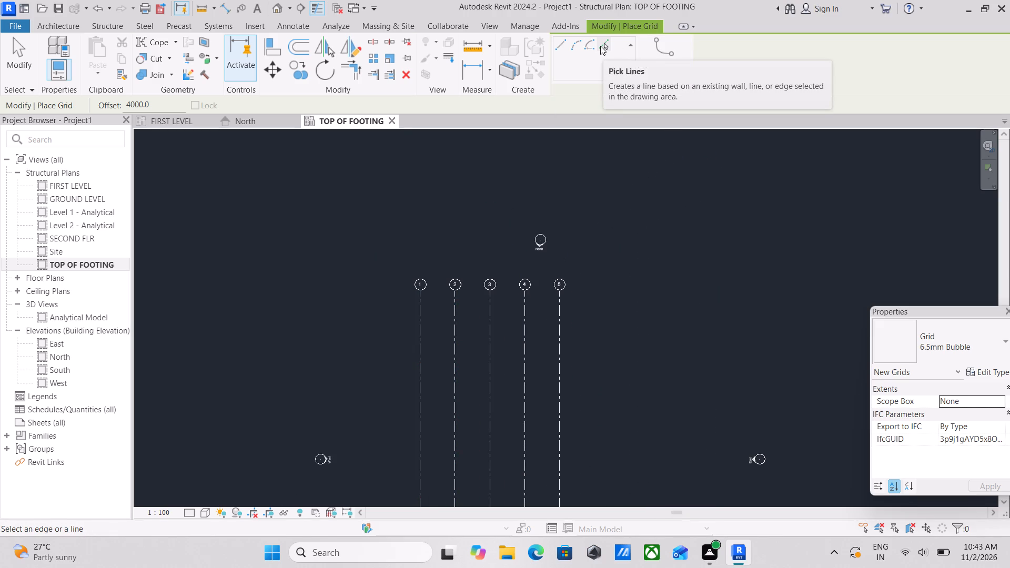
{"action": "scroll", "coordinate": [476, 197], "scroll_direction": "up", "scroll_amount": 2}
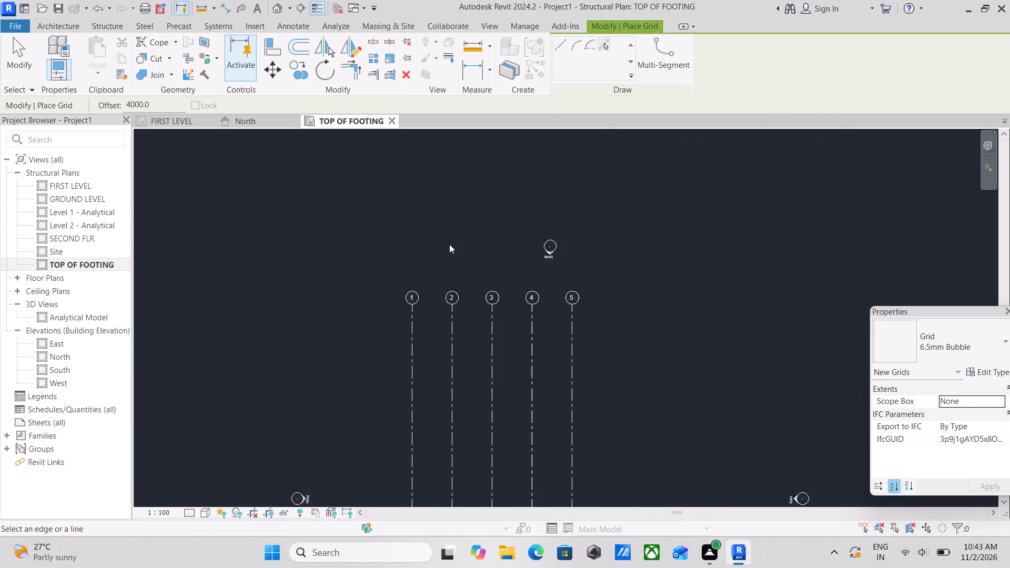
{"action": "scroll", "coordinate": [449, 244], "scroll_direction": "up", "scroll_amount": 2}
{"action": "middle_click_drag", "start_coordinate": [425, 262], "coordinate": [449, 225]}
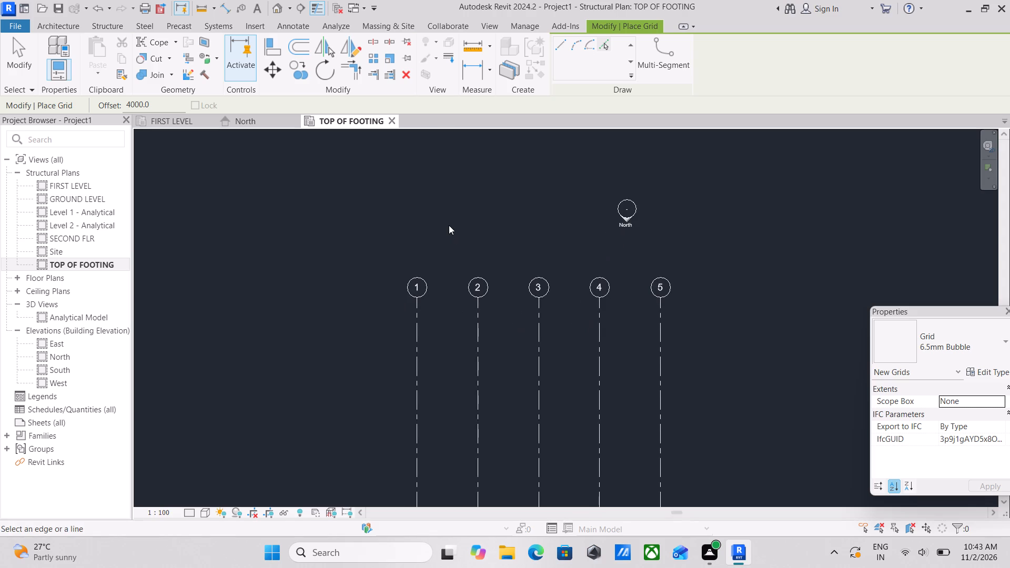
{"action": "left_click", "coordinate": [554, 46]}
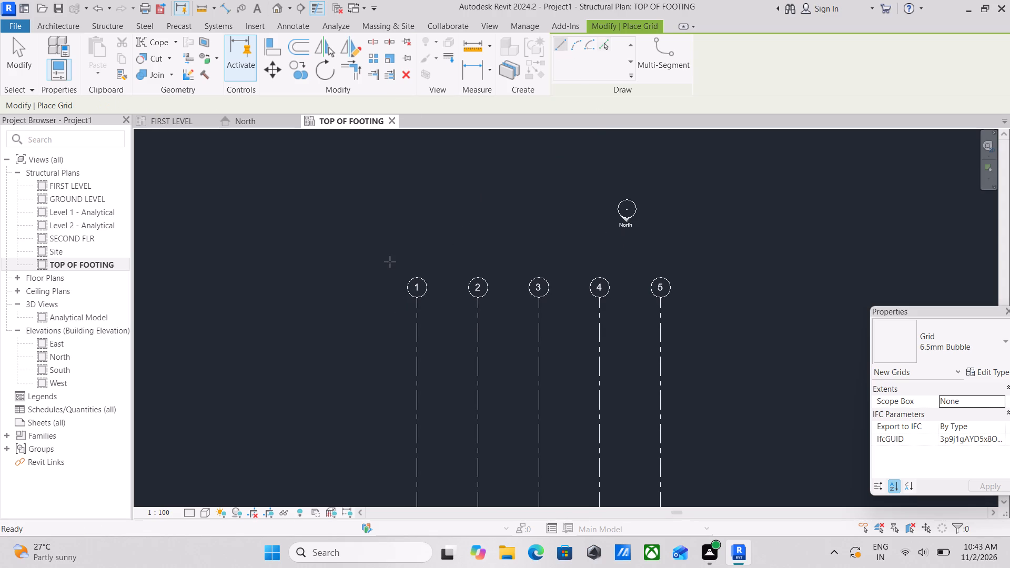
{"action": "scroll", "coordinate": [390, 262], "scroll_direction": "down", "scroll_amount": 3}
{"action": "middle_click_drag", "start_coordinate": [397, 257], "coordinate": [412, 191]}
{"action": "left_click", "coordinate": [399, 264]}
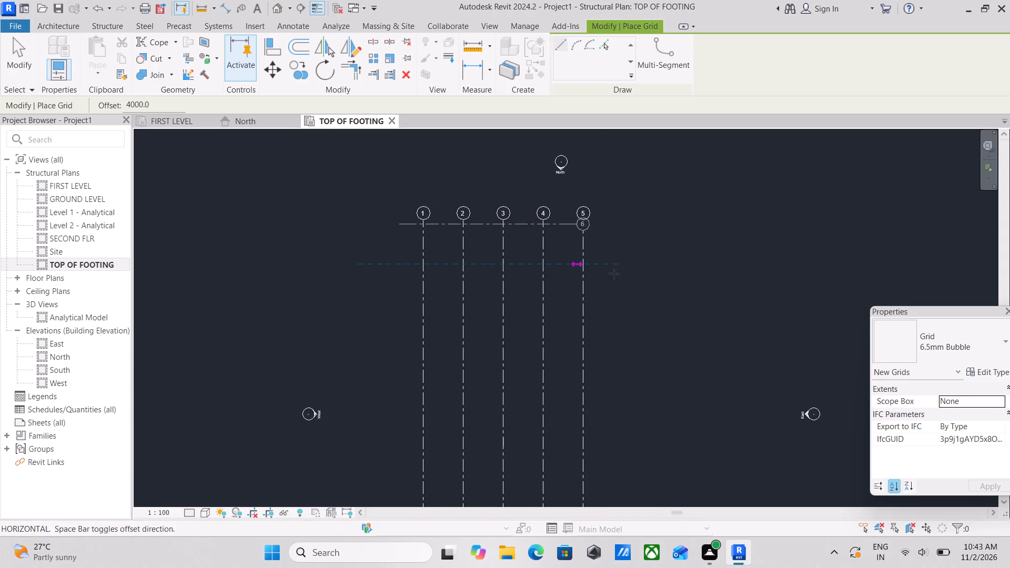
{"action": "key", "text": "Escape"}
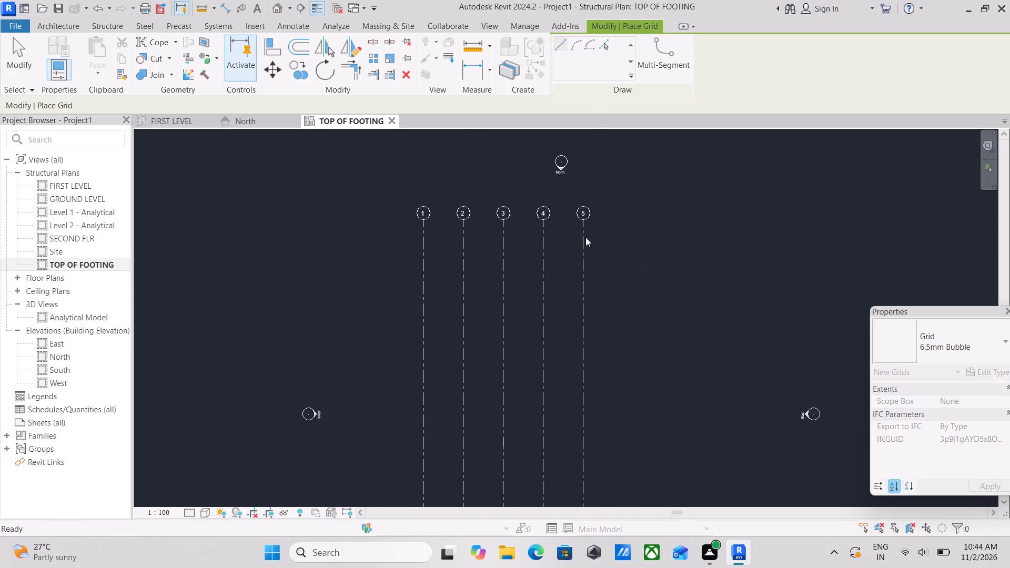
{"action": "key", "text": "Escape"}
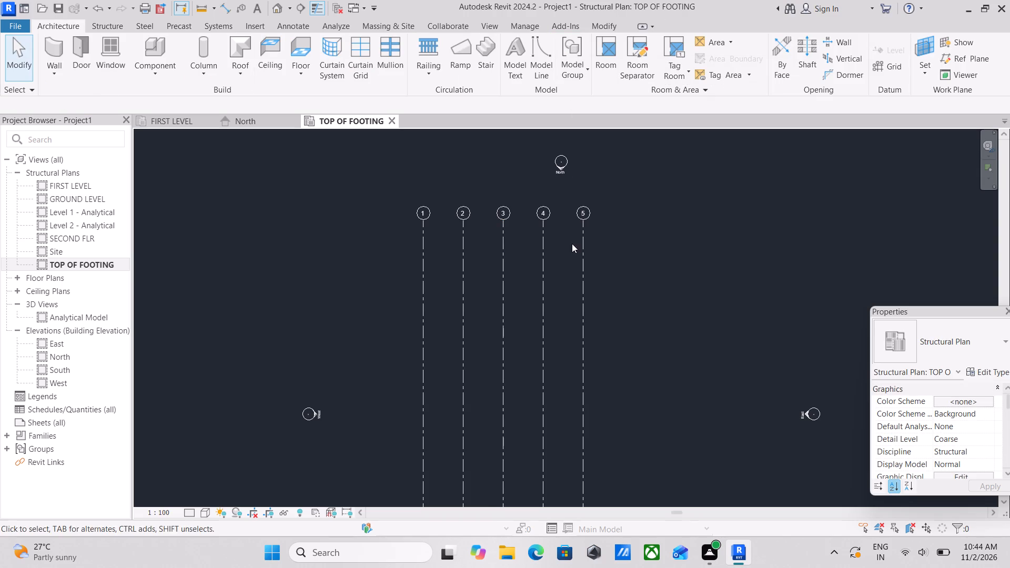
Draw a horizontal grid line just below the bubbles, crossing grids 1 to 5, with its bubble at the east end.
{"action": "type", "text": "GR"}
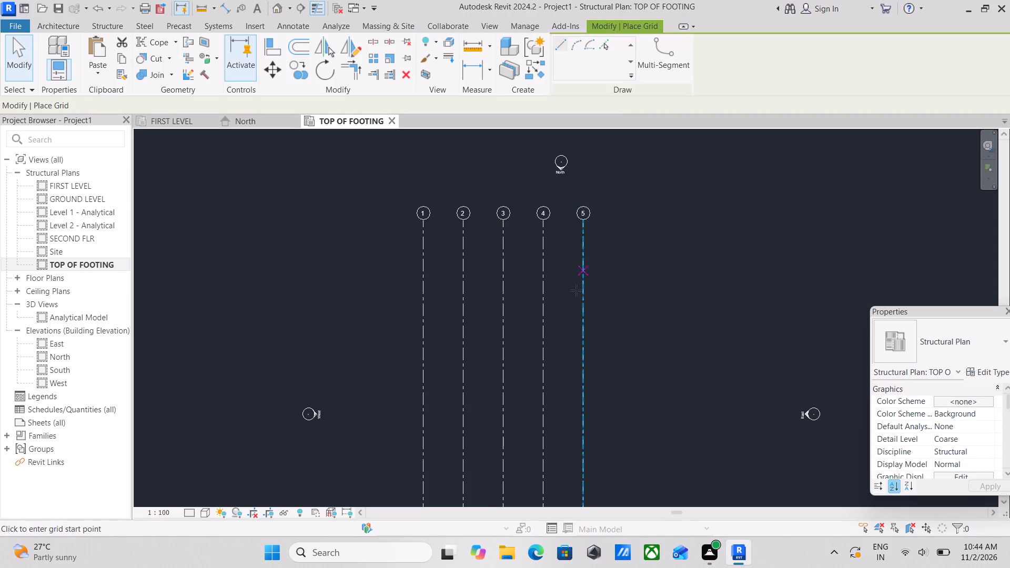
{"action": "left_click", "coordinate": [396, 258]}
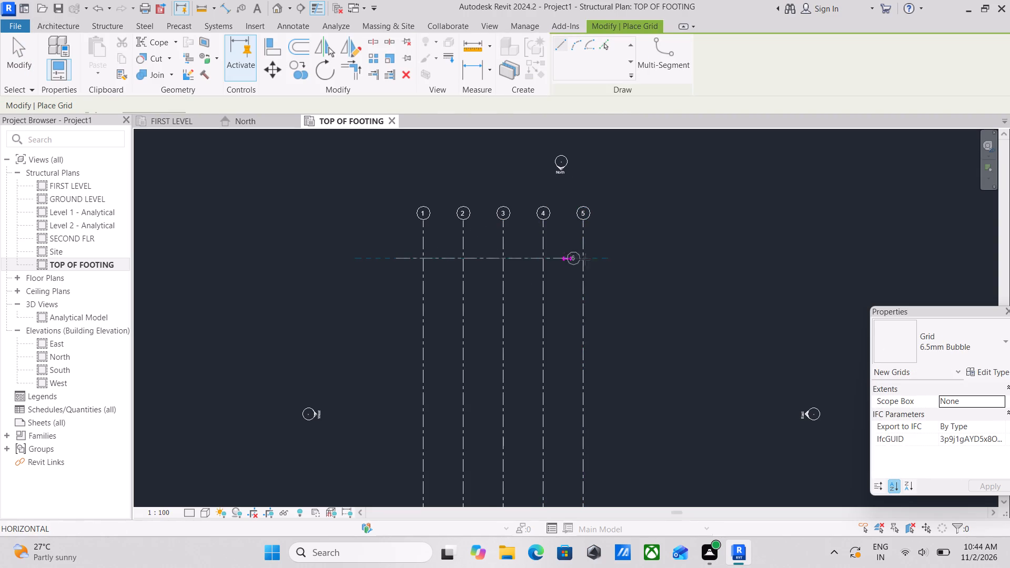
{"action": "left_click", "coordinate": [613, 260]}
{"action": "key", "text": "Escape"}
{"action": "scroll", "coordinate": [613, 260], "scroll_direction": "up", "scroll_amount": 5}
{"action": "key", "text": "Escape"}
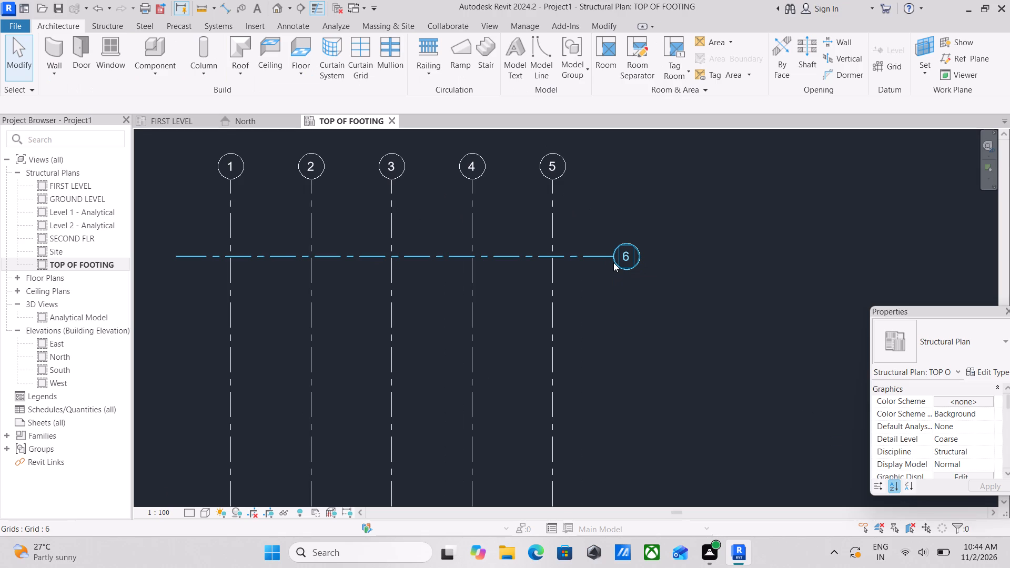
{"action": "scroll", "coordinate": [624, 0], "scroll_direction": "up", "scroll_amount": 3}
{"action": "key", "text": "Escape"}
{"action": "key", "text": "Escape"}
Rename the horizontal grid line as A.
{"action": "scroll", "coordinate": [595, 236], "scroll_direction": "up", "scroll_amount": 4}
{"action": "double_click", "coordinate": [633, 245]}
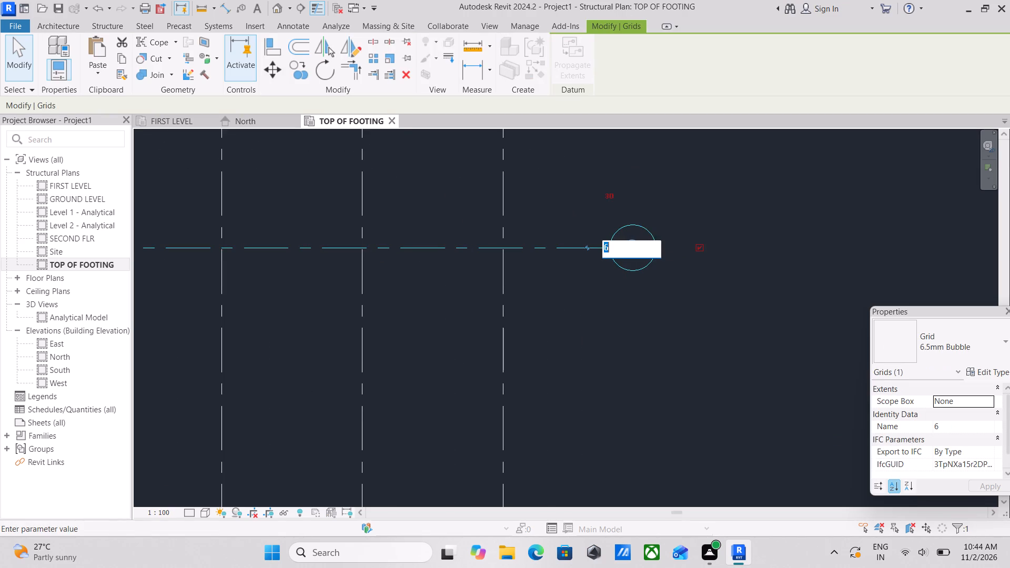
{"action": "key", "text": "a"}
{"action": "key", "text": "Return"}
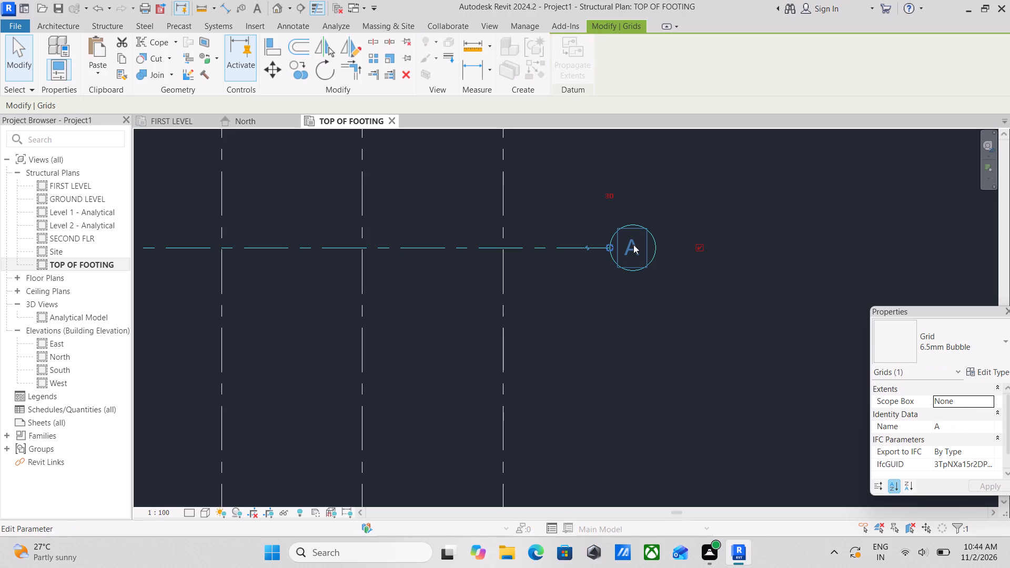
{"action": "scroll", "coordinate": [633, 245], "scroll_direction": "down", "scroll_amount": 5}
{"action": "key", "text": "Escape"}
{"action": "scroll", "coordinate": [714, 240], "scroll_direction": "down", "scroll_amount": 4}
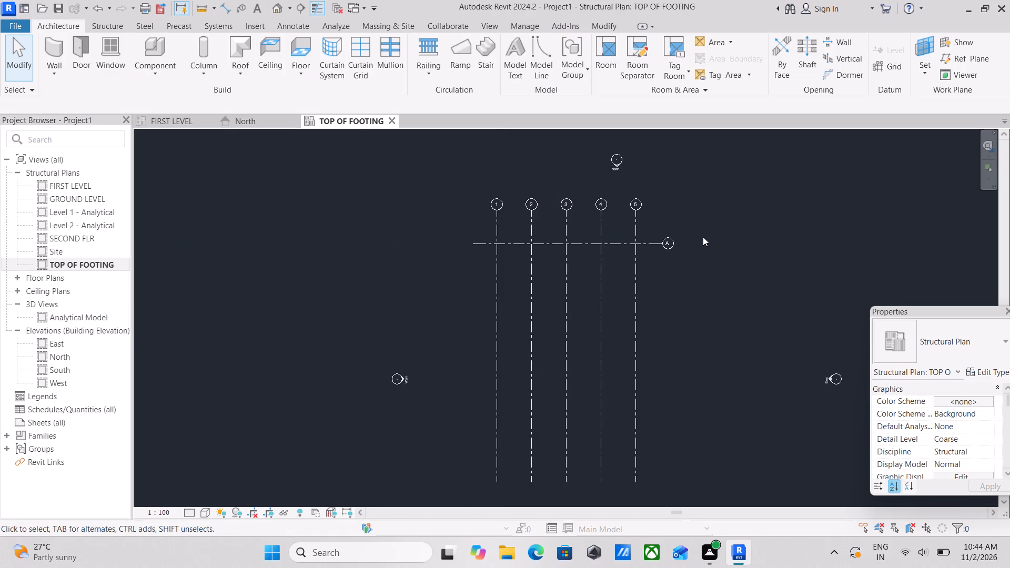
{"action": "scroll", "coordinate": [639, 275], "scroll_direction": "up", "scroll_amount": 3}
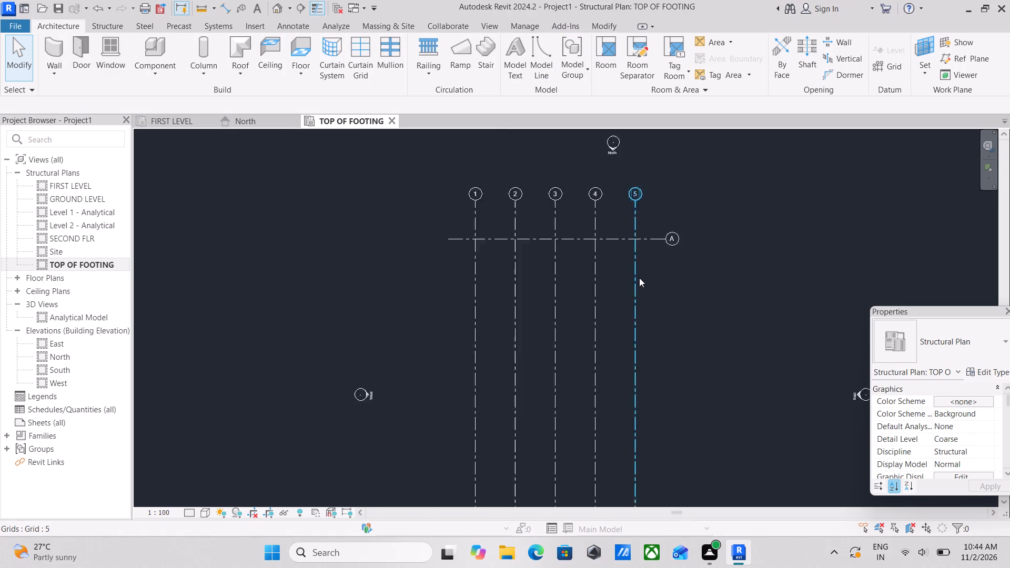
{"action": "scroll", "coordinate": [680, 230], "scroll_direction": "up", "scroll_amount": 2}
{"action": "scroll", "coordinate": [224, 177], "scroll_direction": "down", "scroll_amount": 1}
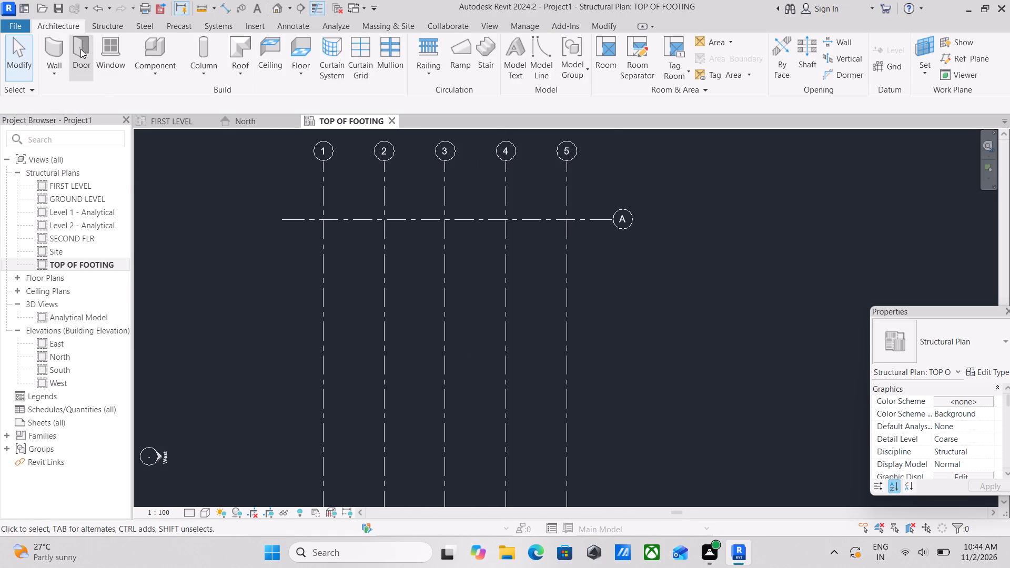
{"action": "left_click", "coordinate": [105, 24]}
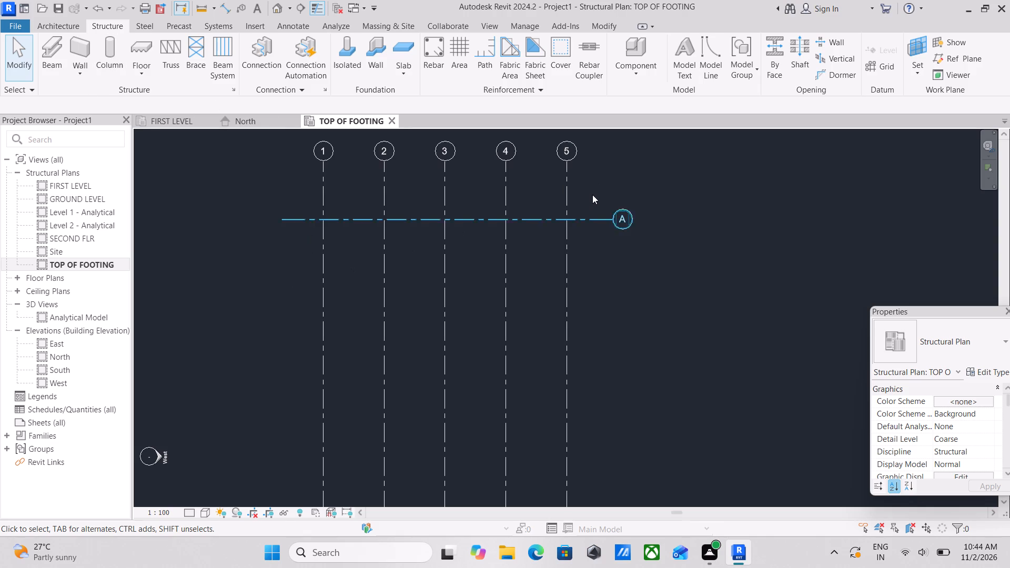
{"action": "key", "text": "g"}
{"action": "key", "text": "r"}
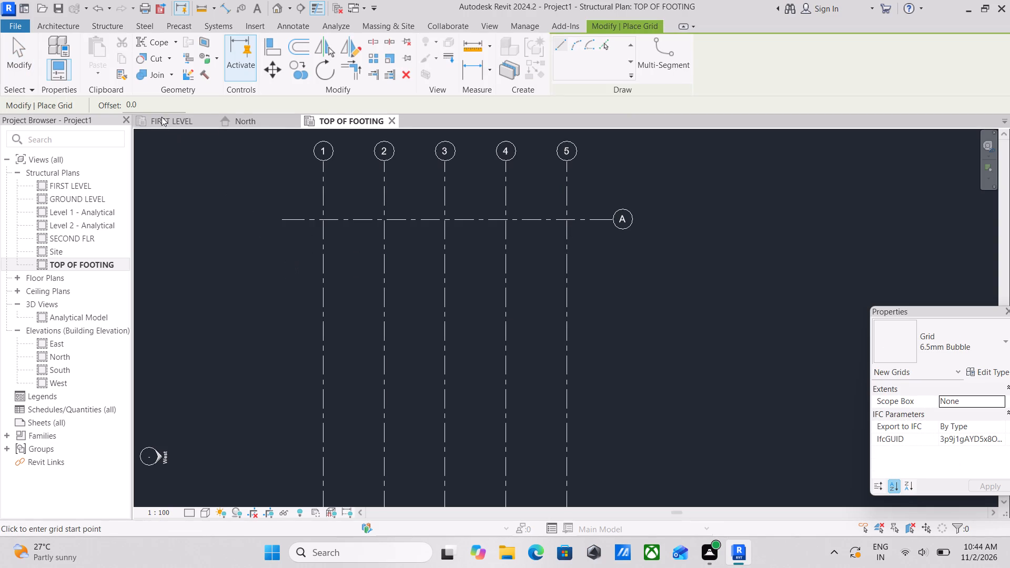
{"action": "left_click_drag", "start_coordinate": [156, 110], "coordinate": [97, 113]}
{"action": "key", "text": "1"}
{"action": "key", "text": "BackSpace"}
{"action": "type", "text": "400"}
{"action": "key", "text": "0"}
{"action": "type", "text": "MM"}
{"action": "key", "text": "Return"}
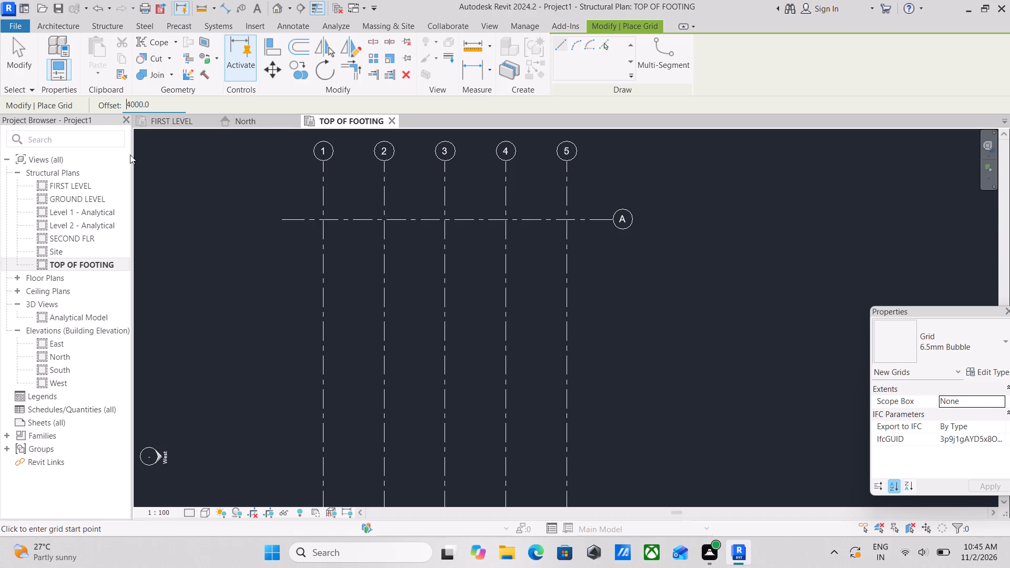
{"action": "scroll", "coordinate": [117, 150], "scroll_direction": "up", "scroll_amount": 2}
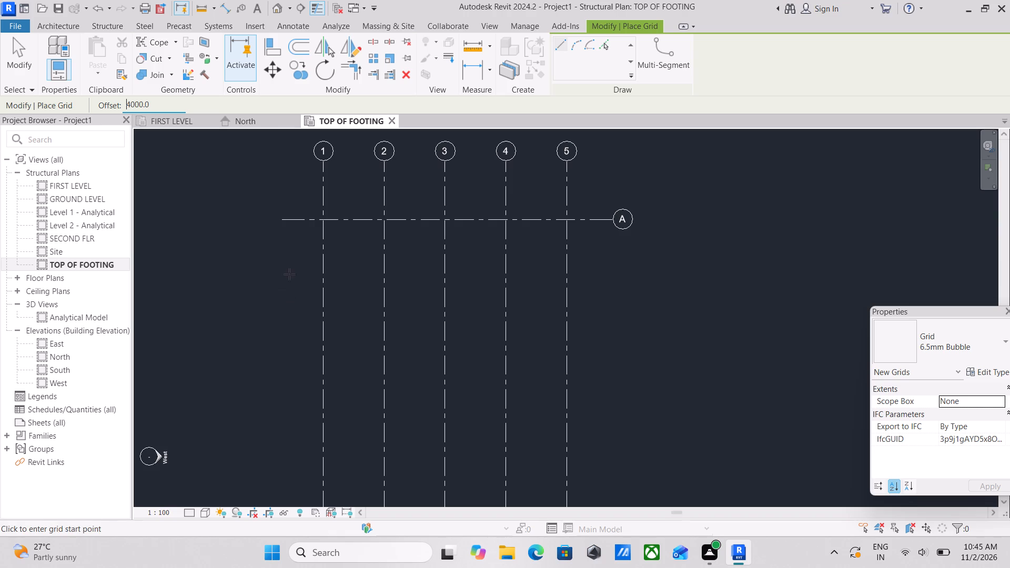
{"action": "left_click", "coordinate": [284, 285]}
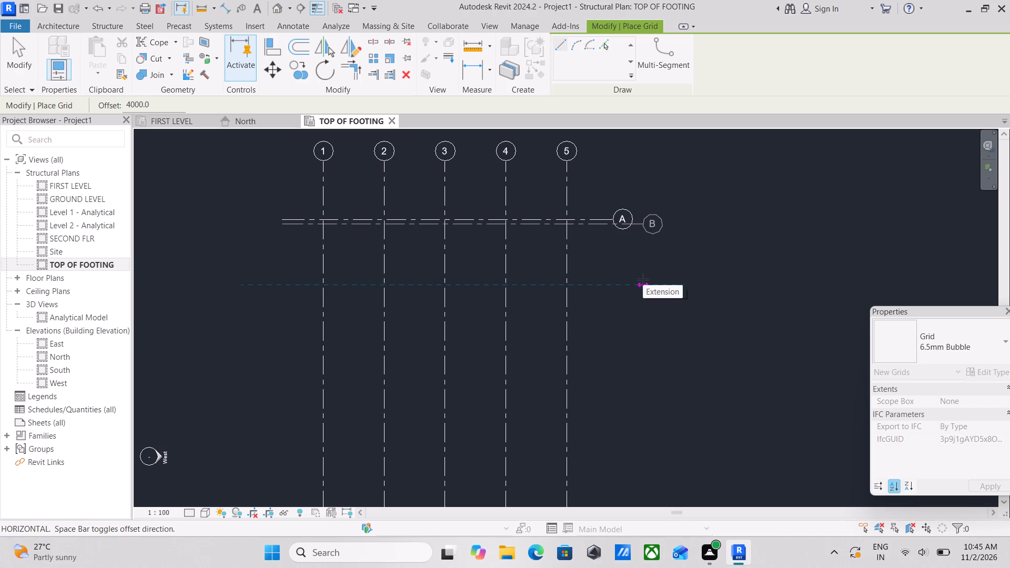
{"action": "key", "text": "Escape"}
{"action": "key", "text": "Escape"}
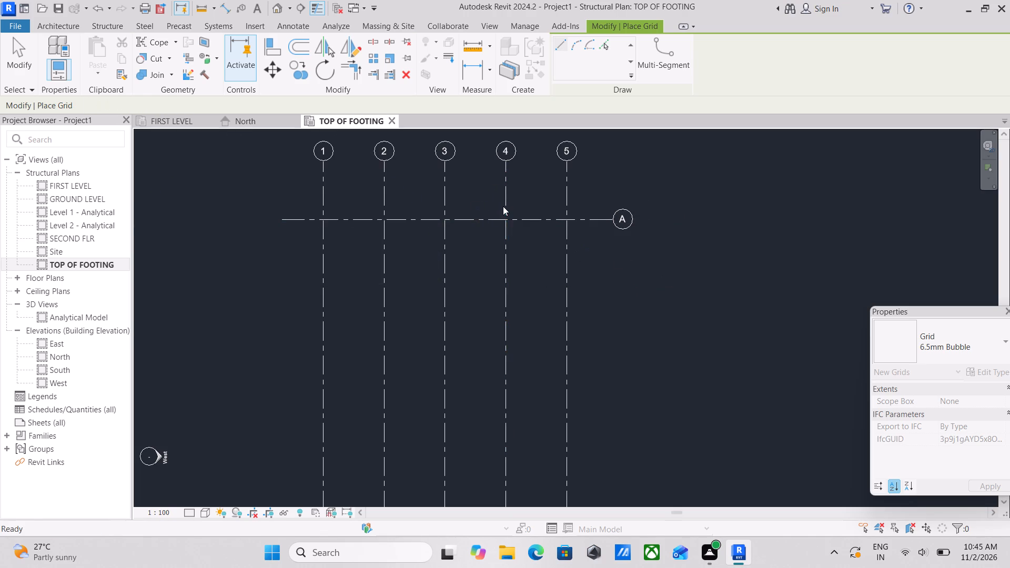
Create four horizontal grid lines, B to E, below grid A at a 4000 mm offset, picking each preceding grid line as reference.
{"action": "key", "text": "Escape"}
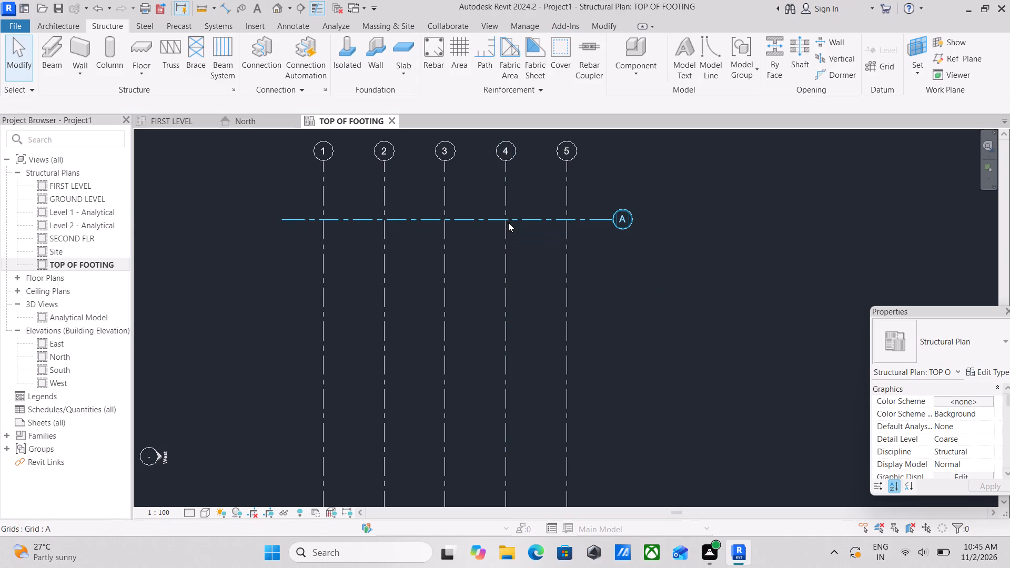
{"action": "type", "text": "GR"}
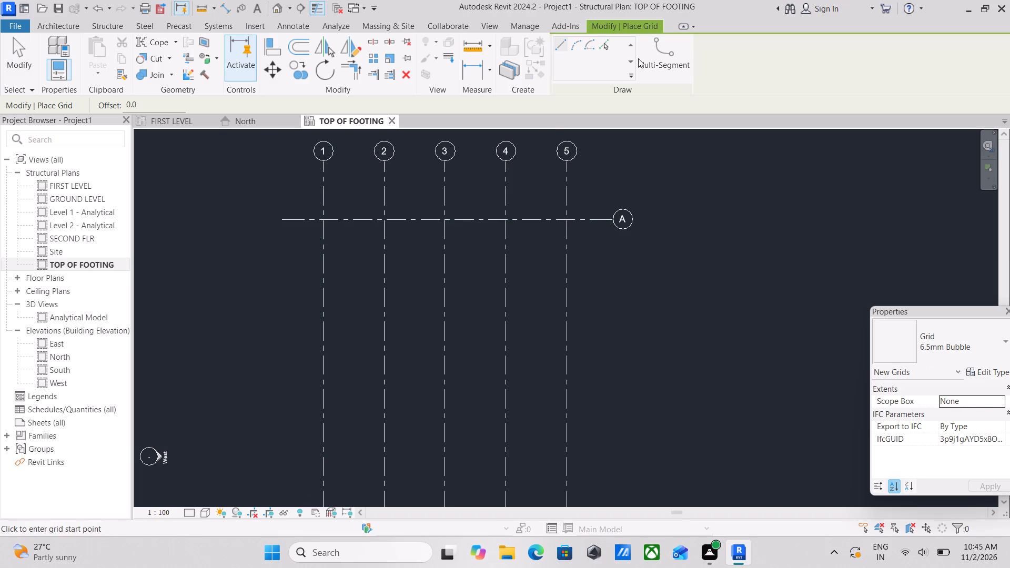
{"action": "left_click_drag", "start_coordinate": [147, 102], "coordinate": [128, 103]}
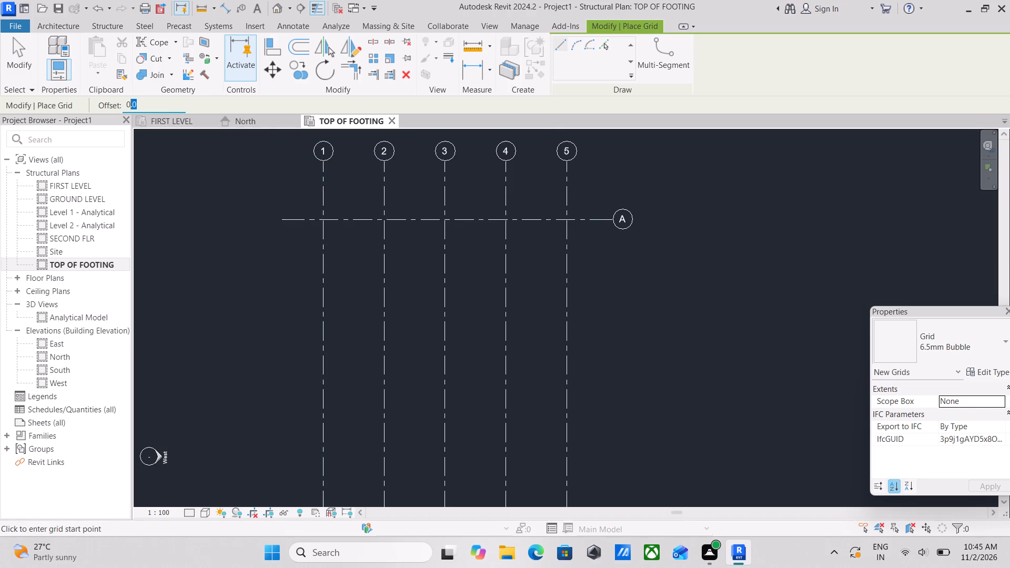
{"action": "left_click", "coordinate": [128, 103]}
{"action": "left_click_drag", "start_coordinate": [151, 102], "coordinate": [98, 111]}
{"action": "key", "text": "4"}
{"action": "type", "text": "00"}
{"action": "type", "text": "MM"}
{"action": "key", "text": "Return"}
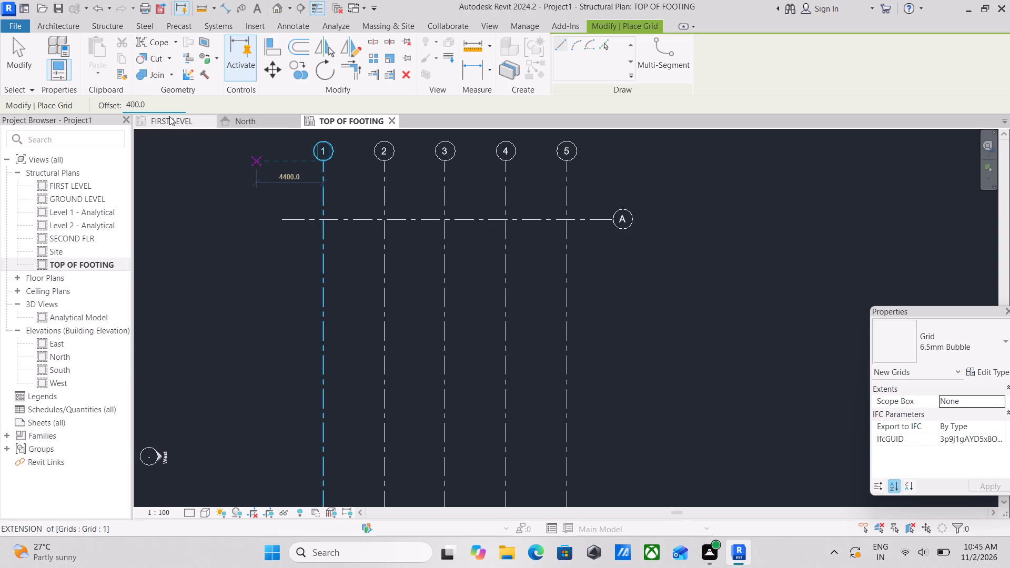
{"action": "left_click_drag", "start_coordinate": [166, 104], "coordinate": [95, 107]}
{"action": "type", "text": "4000"}
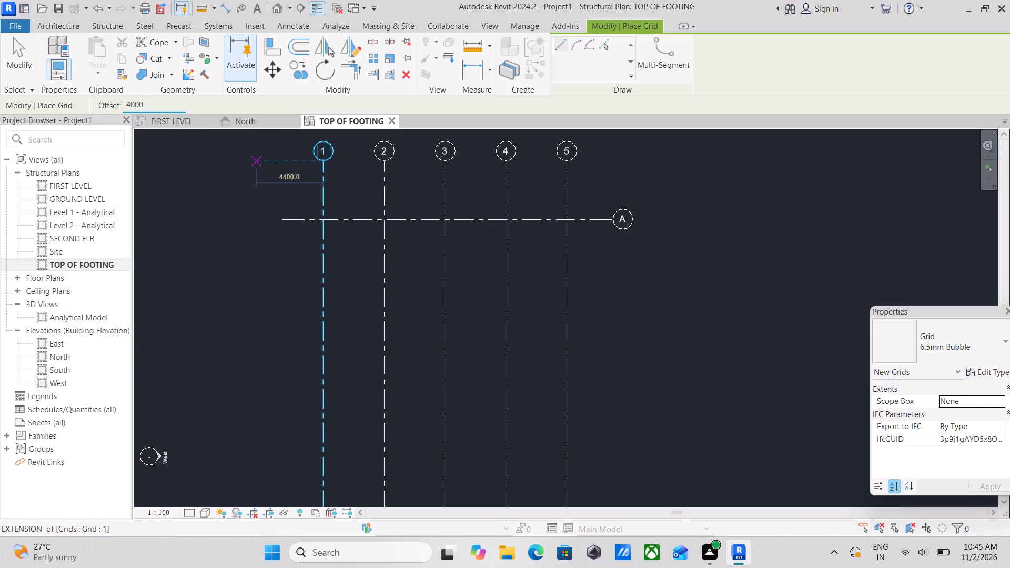
{"action": "type", "text": "MM"}
{"action": "key", "text": "Return"}
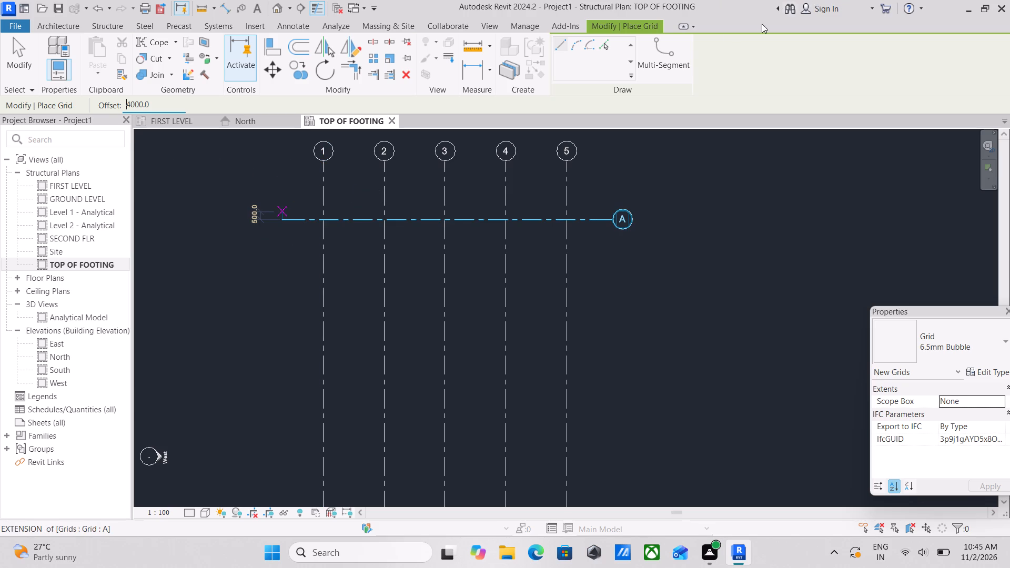
{"action": "left_click", "coordinate": [603, 45]}
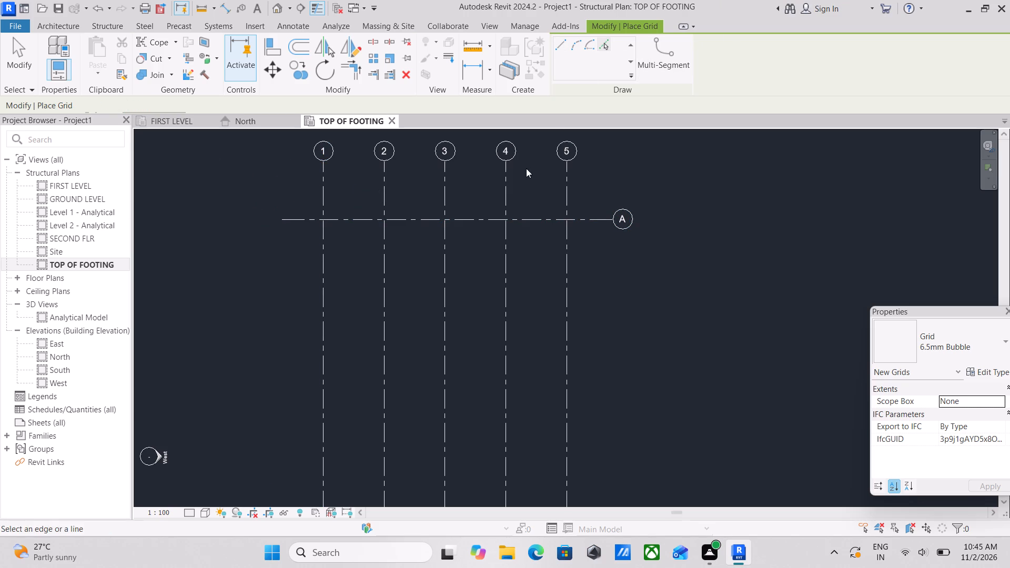
{"action": "left_click", "coordinate": [482, 225]}
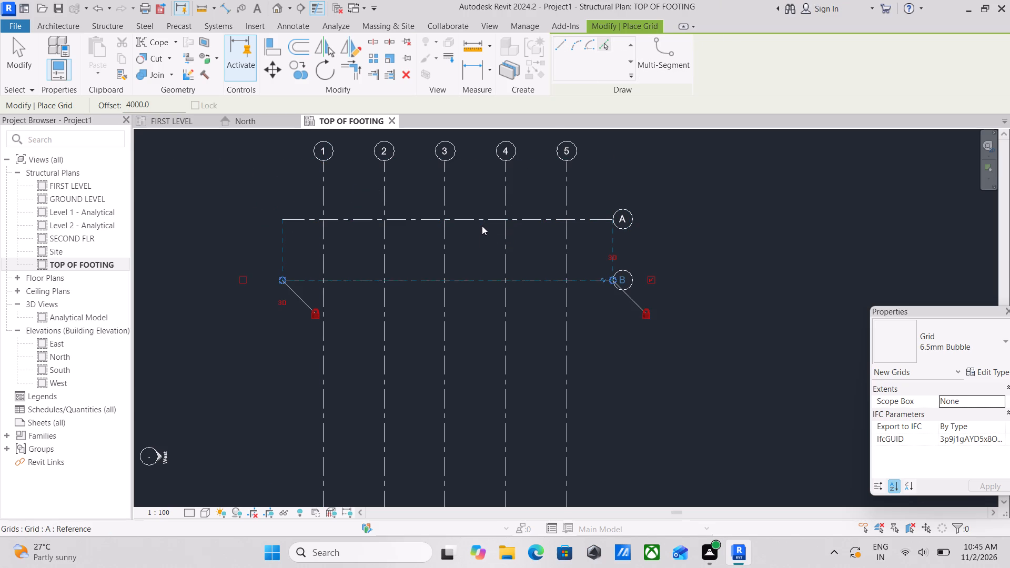
{"action": "left_click", "coordinate": [489, 284]}
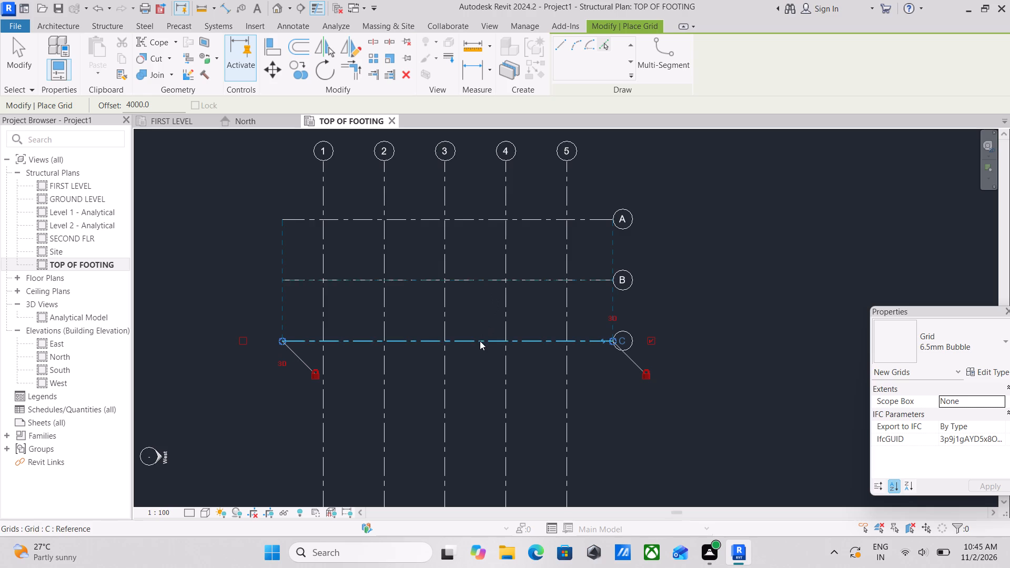
{"action": "left_click", "coordinate": [479, 343]}
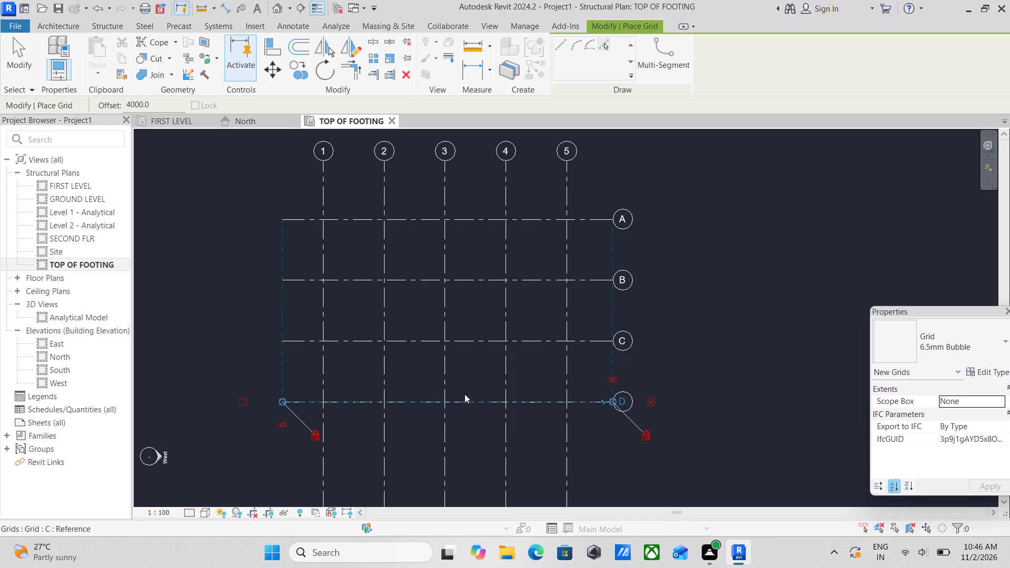
{"action": "left_click", "coordinate": [415, 404]}
{"action": "key", "text": "Escape"}
{"action": "key", "text": "Escape"}
{"action": "scroll", "coordinate": [299, 241], "scroll_direction": "up", "scroll_amount": 3}
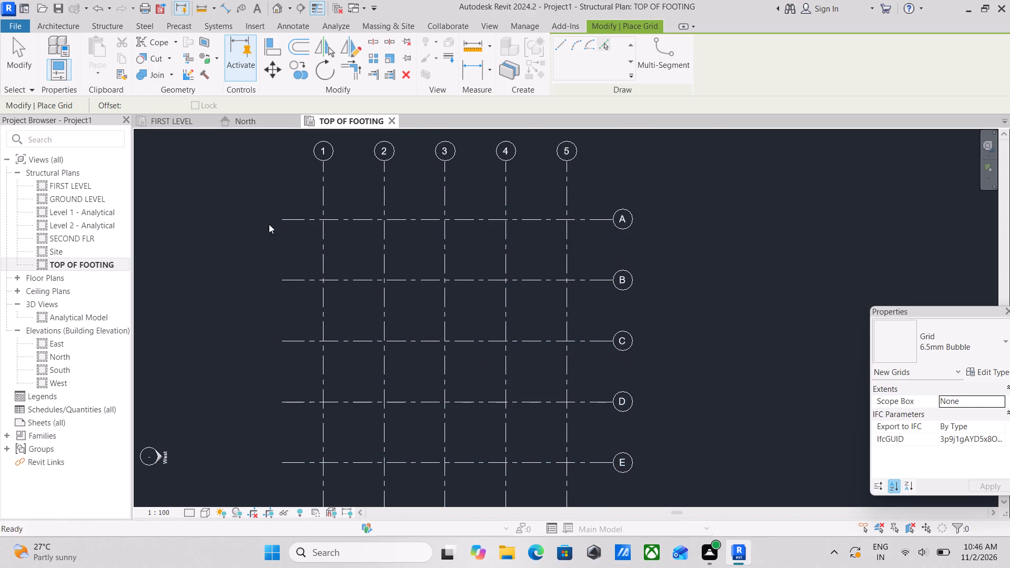
{"action": "scroll", "coordinate": [297, 228], "scroll_direction": "up", "scroll_amount": 1}
{"action": "middle_click_drag", "start_coordinate": [297, 231], "coordinate": [330, 360]}
{"action": "key", "text": "Escape"}
{"action": "key", "text": "Escape"}
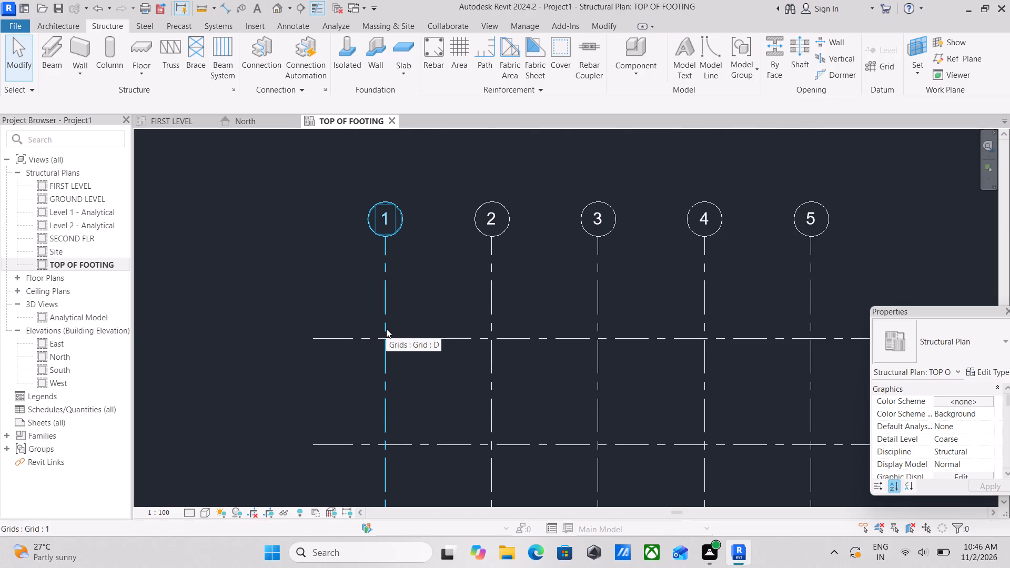
{"action": "key", "text": "Escape"}
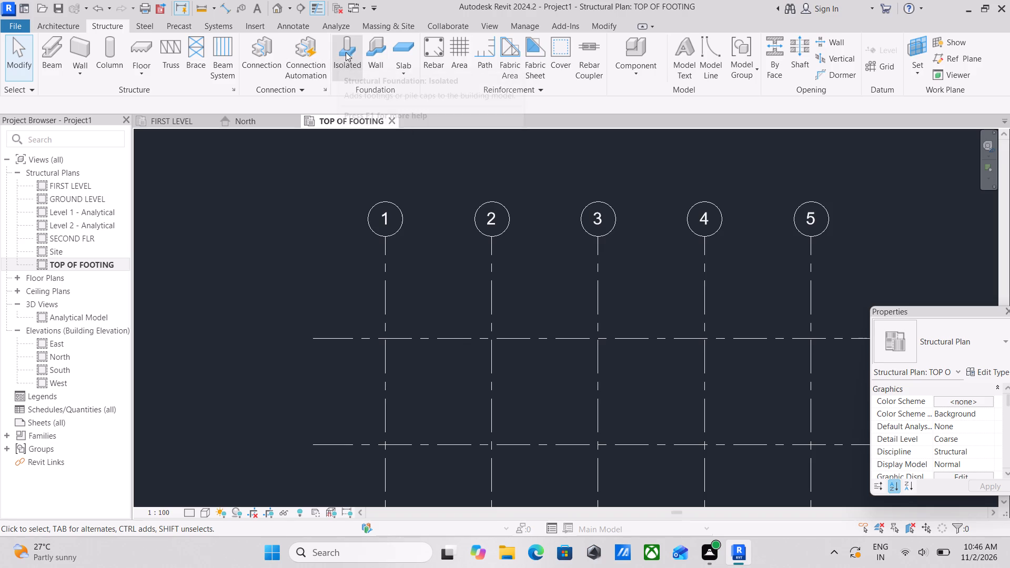
Place M_Footing-Rectangular 1800 x 1200 x 450mm isolated footings along grid A at its intersections with grids 1 to 5.
{"action": "left_click", "coordinate": [353, 68]}
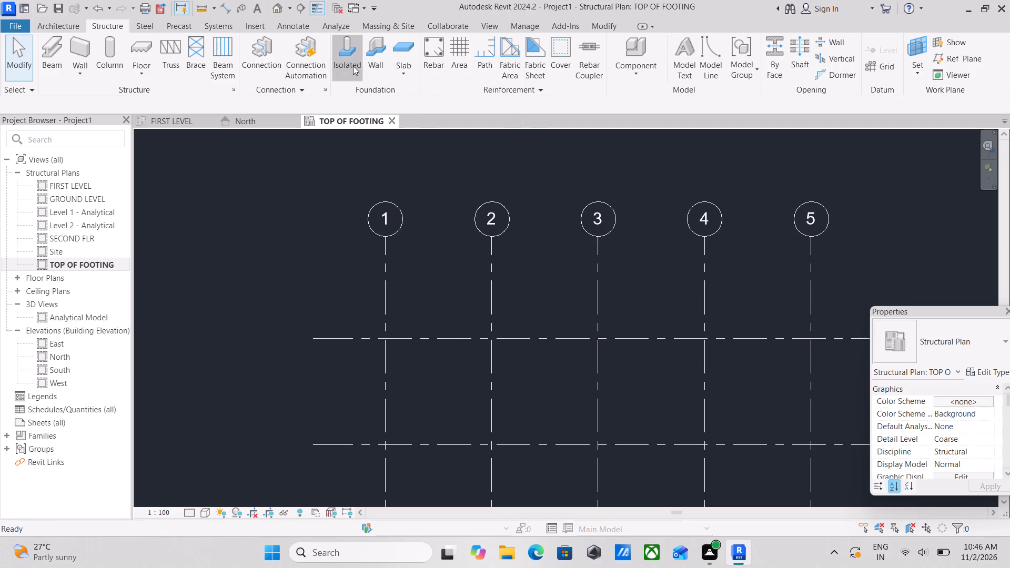
{"action": "scroll", "coordinate": [388, 324], "scroll_direction": "up", "scroll_amount": 3}
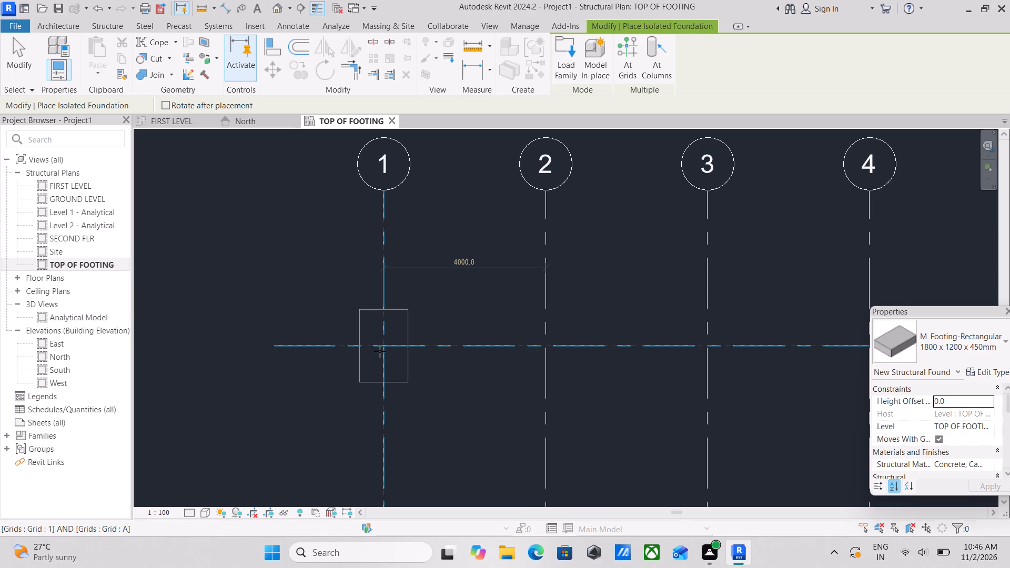
{"action": "left_click", "coordinate": [386, 341]}
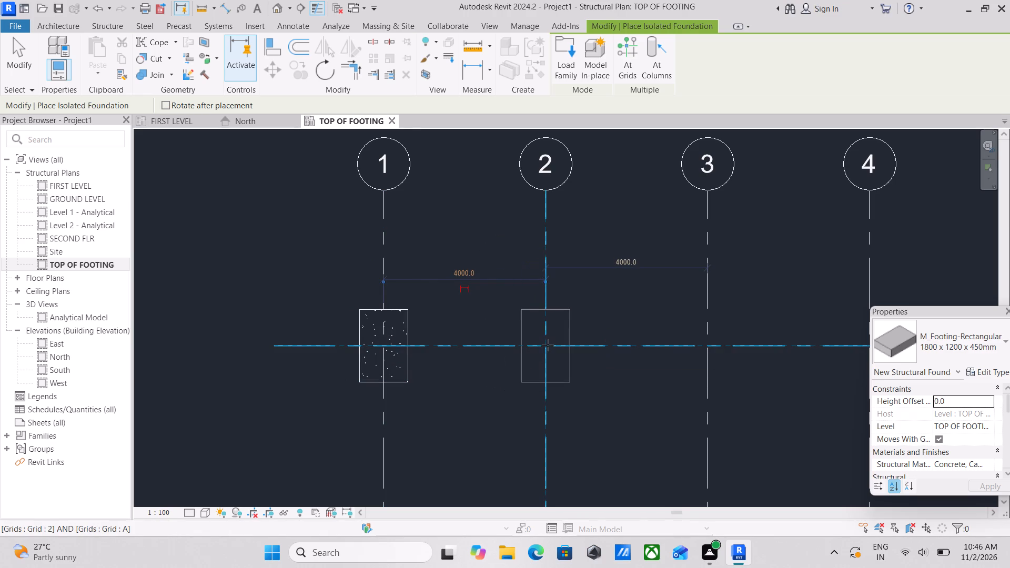
{"action": "left_click", "coordinate": [548, 345]}
{"action": "scroll", "coordinate": [700, 308], "scroll_direction": "down", "scroll_amount": 3}
{"action": "middle_click_drag", "start_coordinate": [683, 300], "coordinate": [483, 238]}
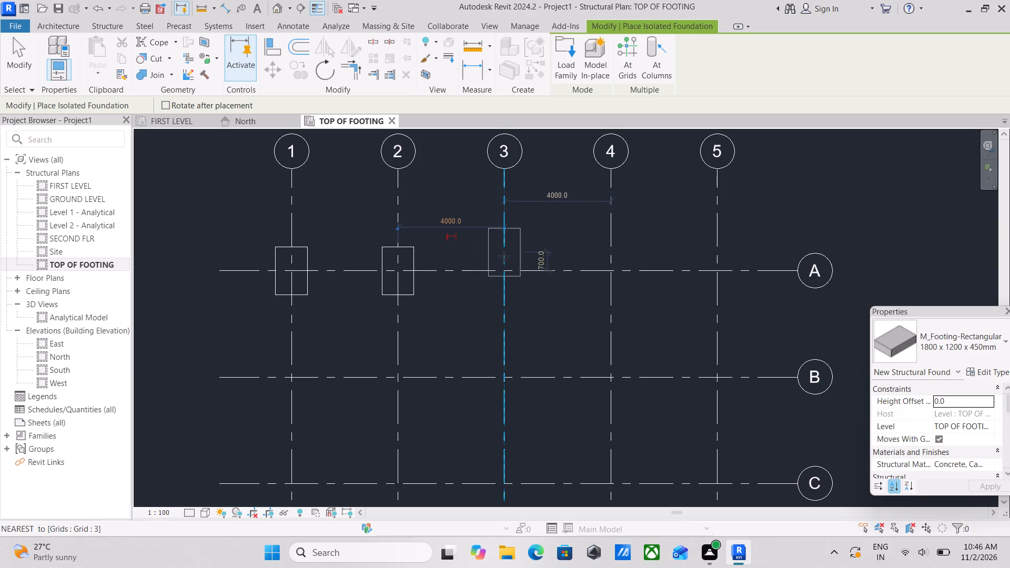
{"action": "left_click", "coordinate": [503, 271]}
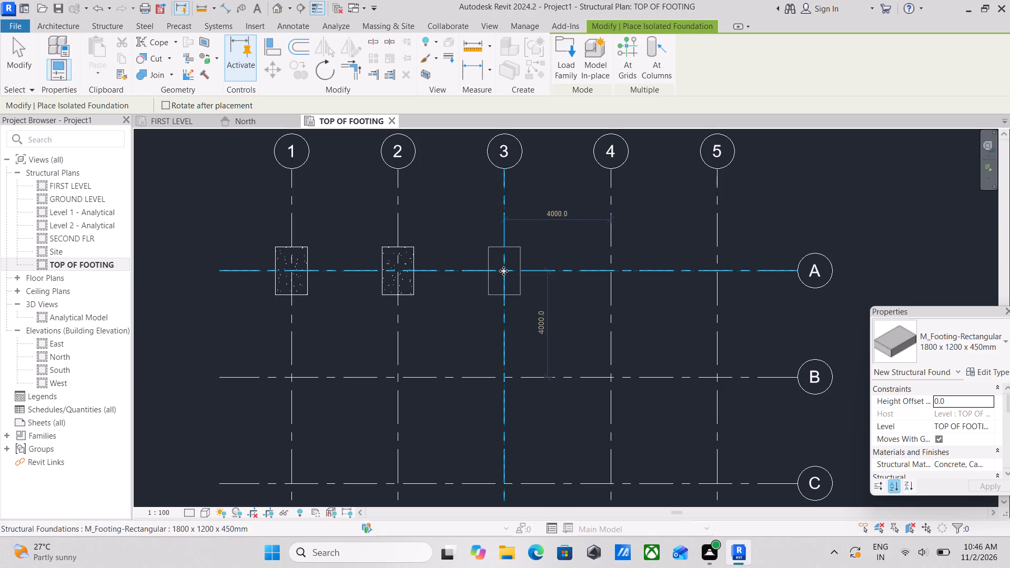
{"action": "left_click", "coordinate": [610, 269]}
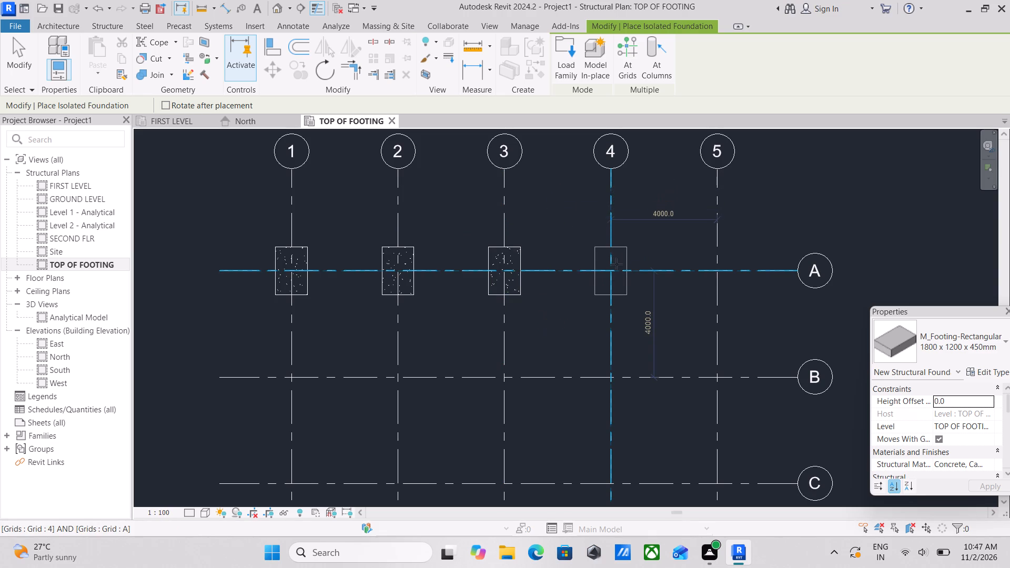
{"action": "left_click", "coordinate": [718, 270]}
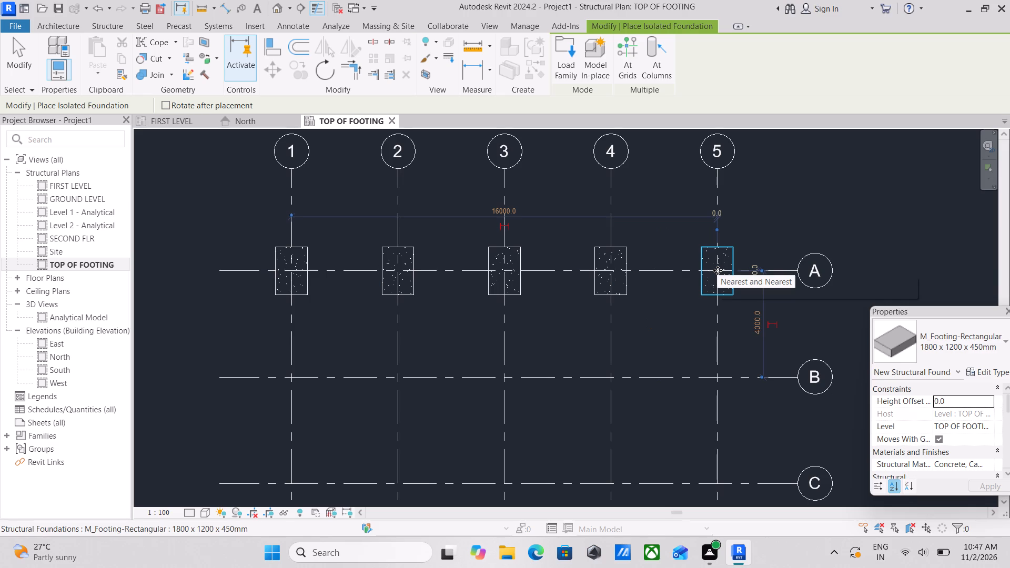
Place the same isolated rectangular footings along grid B at its intersections with grids 5 back to 1.
{"action": "scroll", "coordinate": [704, 294], "scroll_direction": "down", "scroll_amount": 2}
{"action": "middle_click_drag", "start_coordinate": [680, 286], "coordinate": [689, 211]}
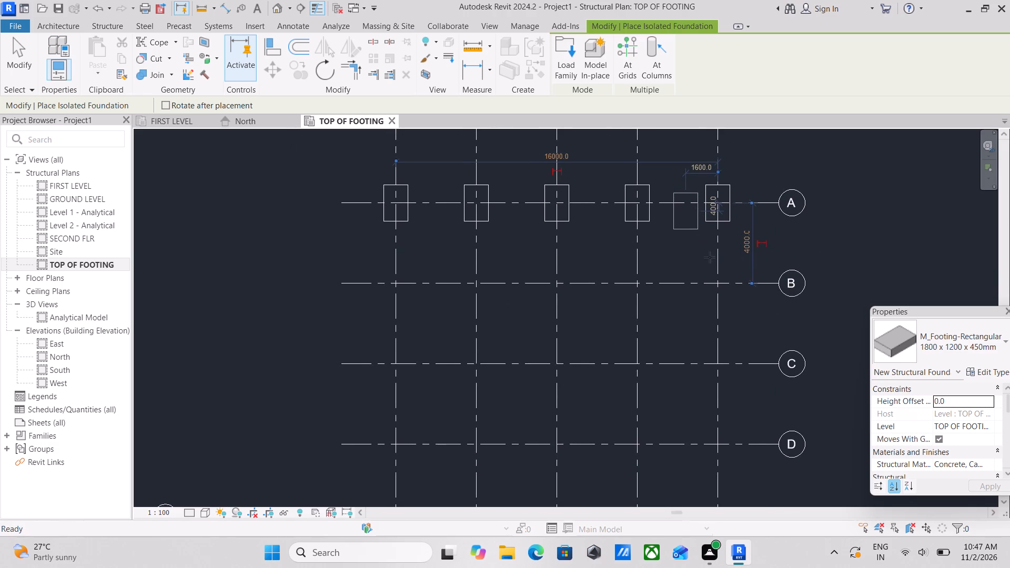
{"action": "scroll", "coordinate": [726, 298], "scroll_direction": "up", "scroll_amount": 3}
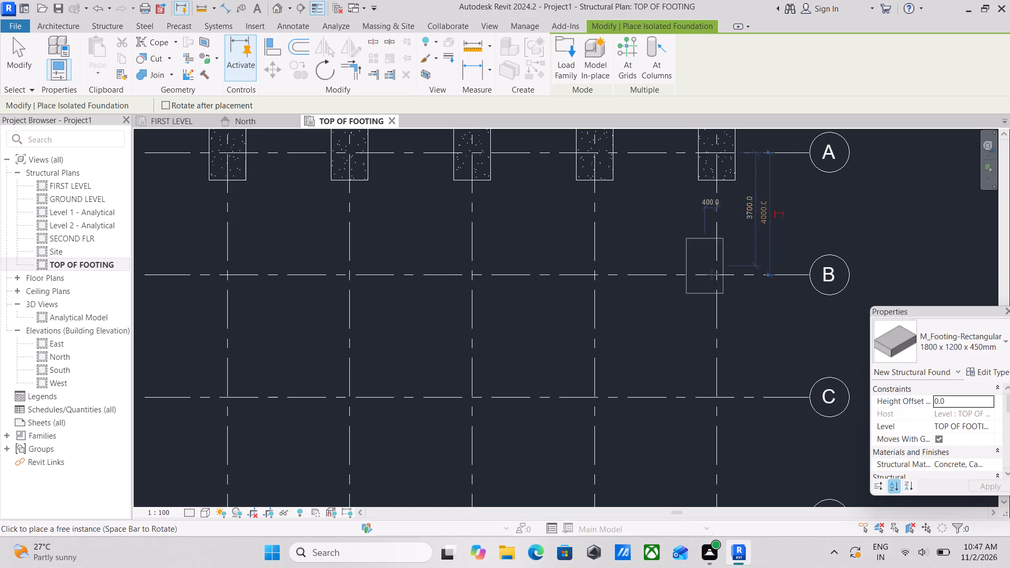
{"action": "left_click", "coordinate": [716, 270]}
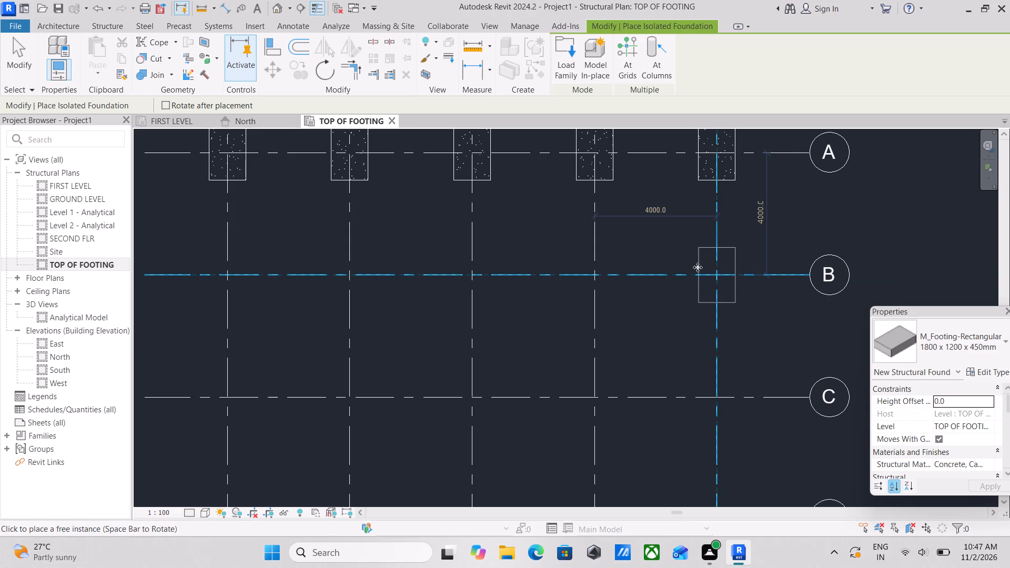
{"action": "left_click", "coordinate": [593, 272]}
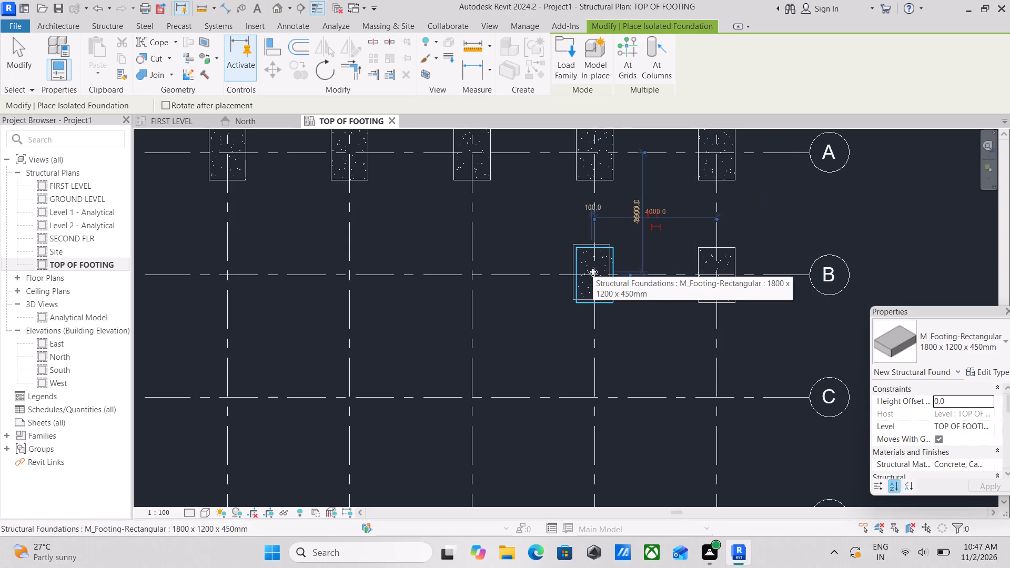
{"action": "left_click", "coordinate": [477, 271]}
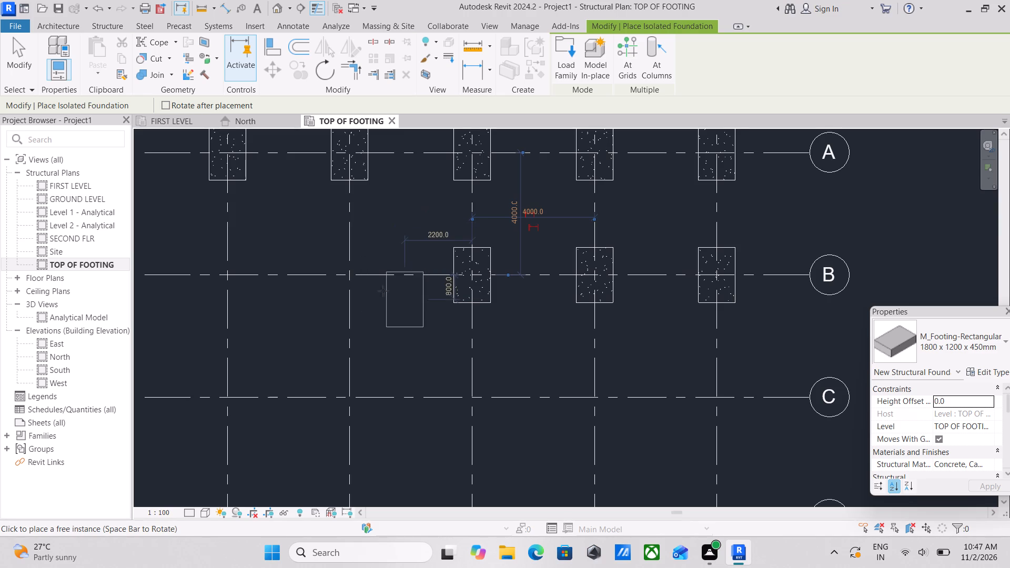
{"action": "left_click", "coordinate": [351, 275]}
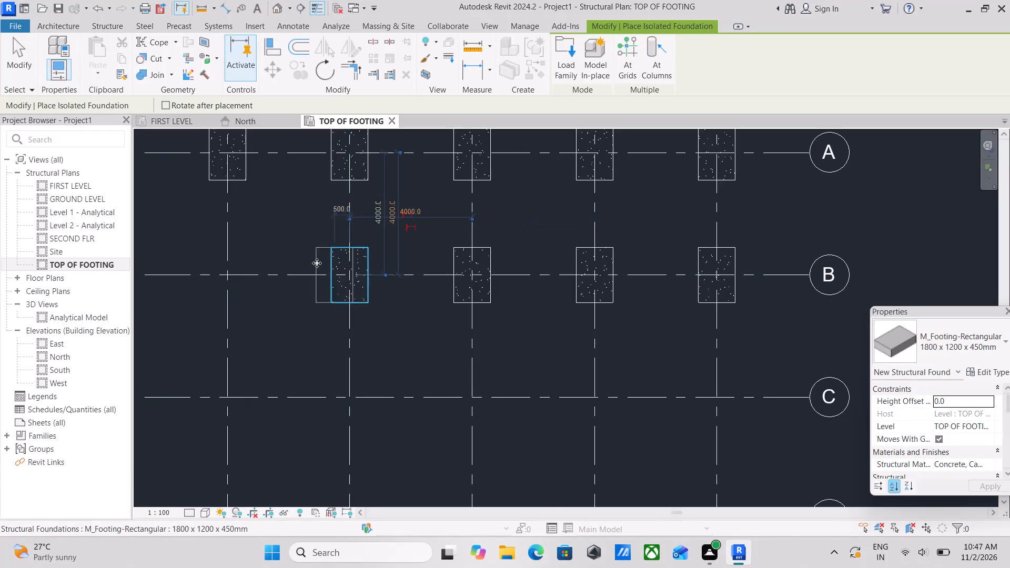
{"action": "scroll", "coordinate": [314, 265], "scroll_direction": "down", "scroll_amount": 2}
{"action": "middle_click_drag", "start_coordinate": [309, 267], "coordinate": [481, 268]}
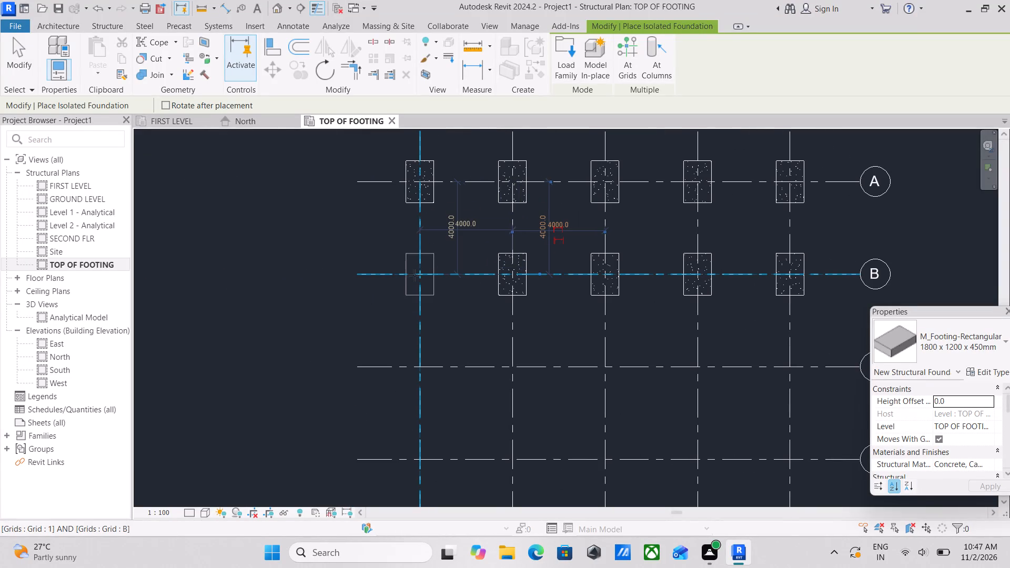
{"action": "left_click", "coordinate": [418, 275]}
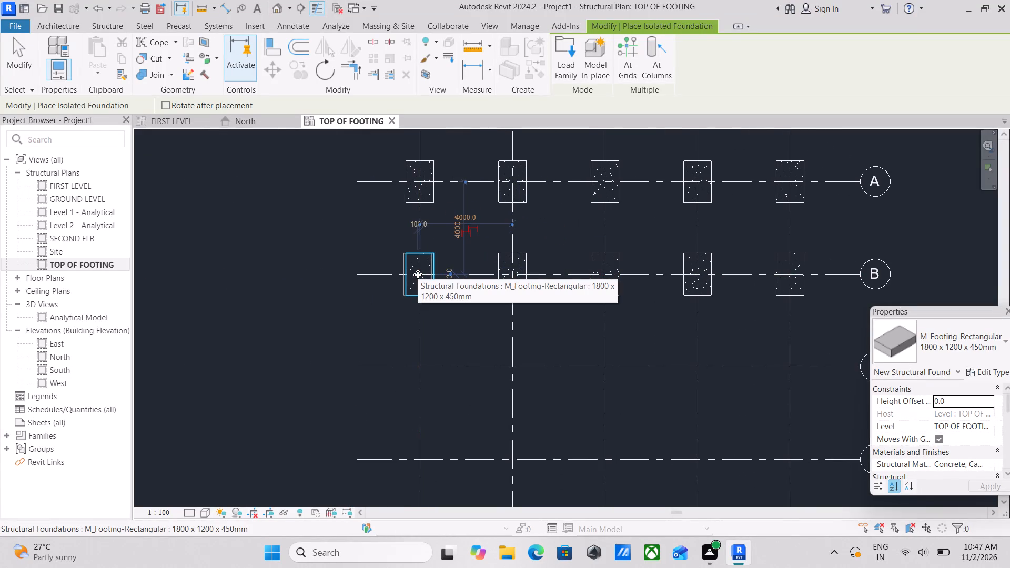
Place M_Footing-Rectangular 1800 x 1200 x 450mm isolated footings along grid E at its intersections with grids 1 to 5.
{"action": "scroll", "coordinate": [428, 274], "scroll_direction": "down", "scroll_amount": 2}
{"action": "middle_click_drag", "start_coordinate": [428, 274], "coordinate": [489, 209]}
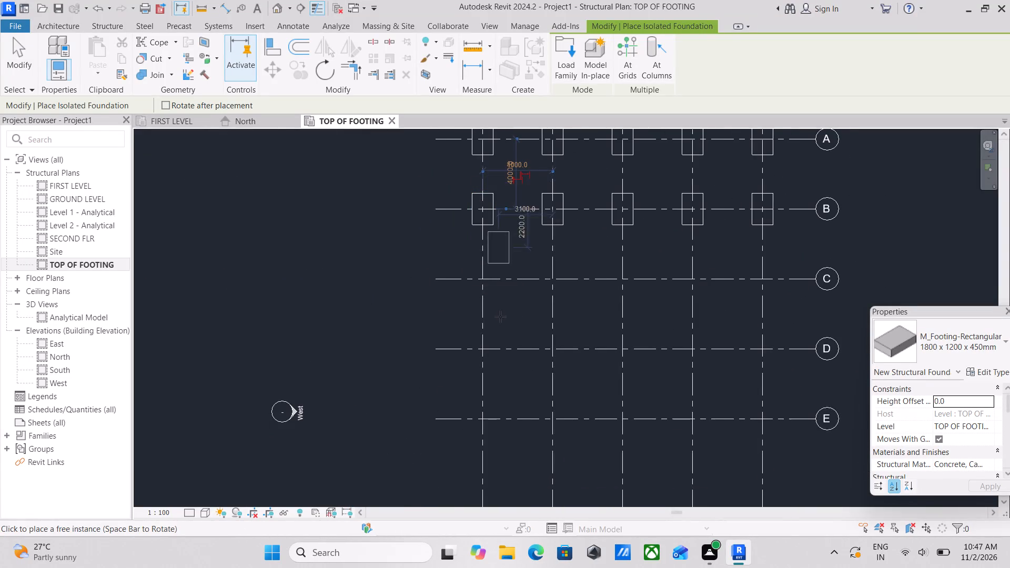
{"action": "scroll", "coordinate": [504, 324], "scroll_direction": "down", "scroll_amount": 4}
{"action": "scroll", "coordinate": [511, 400], "scroll_direction": "up", "scroll_amount": 3}
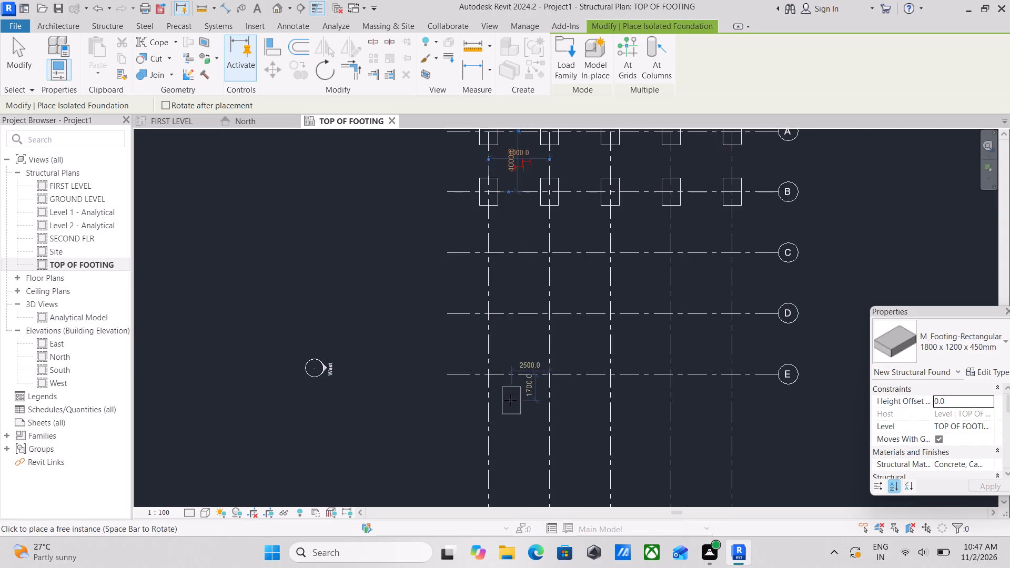
{"action": "scroll", "coordinate": [506, 395], "scroll_direction": "up", "scroll_amount": 7}
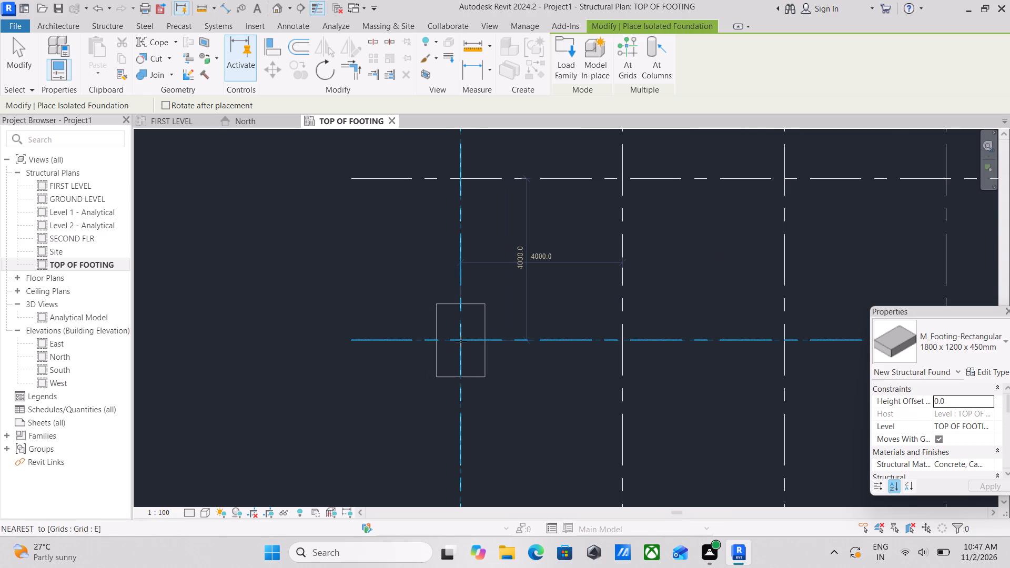
{"action": "left_click", "coordinate": [458, 339]}
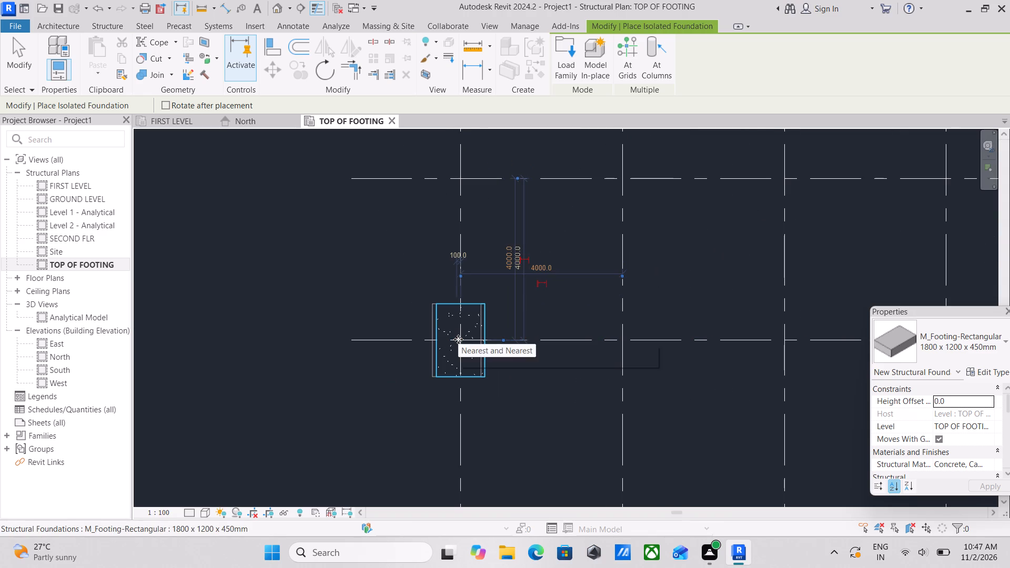
{"action": "scroll", "coordinate": [651, 328], "scroll_direction": "down", "scroll_amount": 2}
{"action": "middle_click_drag", "start_coordinate": [636, 316], "coordinate": [488, 246]}
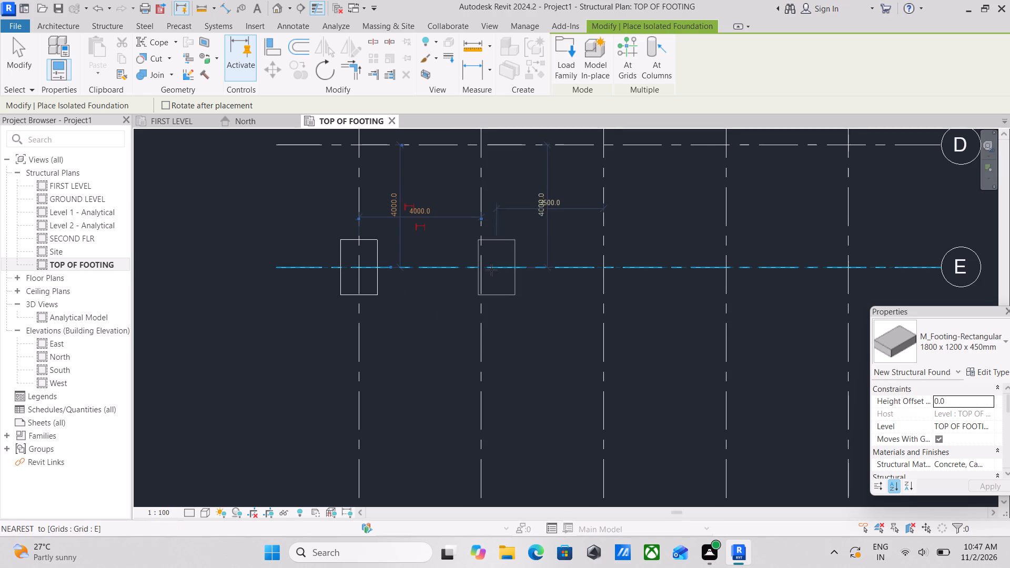
{"action": "left_click", "coordinate": [481, 265]}
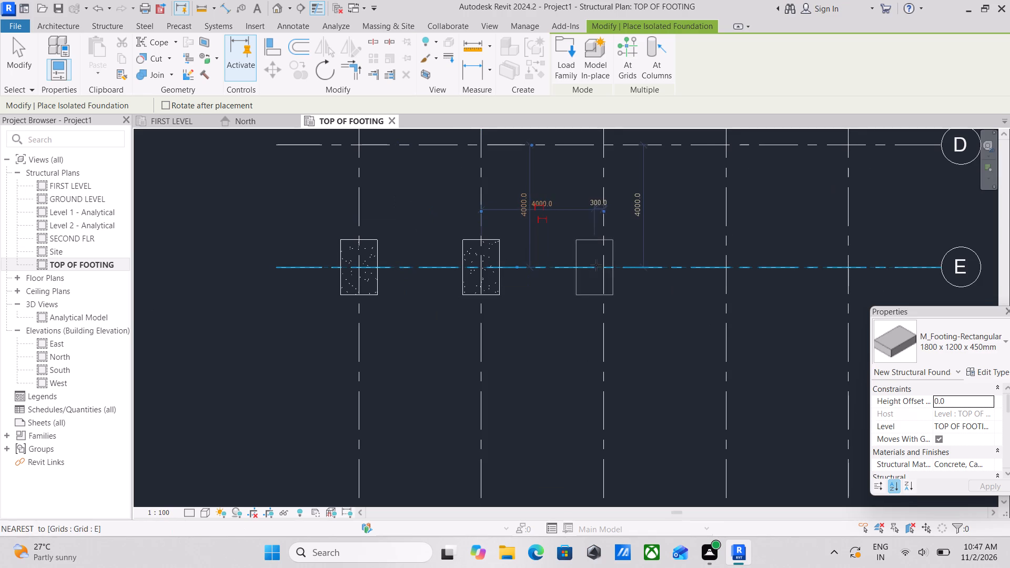
{"action": "left_click", "coordinate": [606, 268]}
{"action": "scroll", "coordinate": [636, 262], "scroll_direction": "down", "scroll_amount": 1}
{"action": "middle_click_drag", "start_coordinate": [629, 260], "coordinate": [400, 276]}
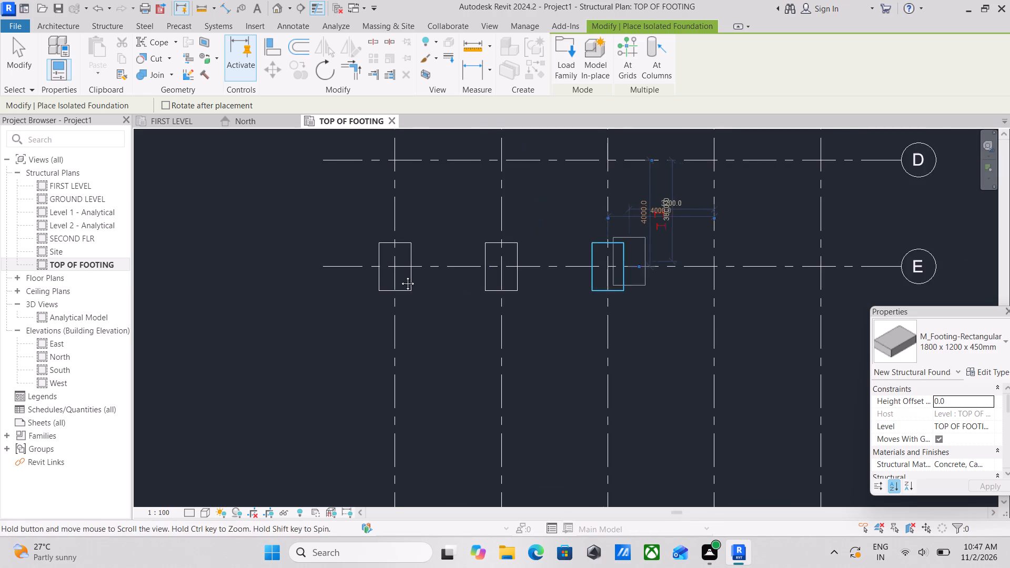
{"action": "middle_click_drag", "start_coordinate": [400, 276], "coordinate": [327, 291]}
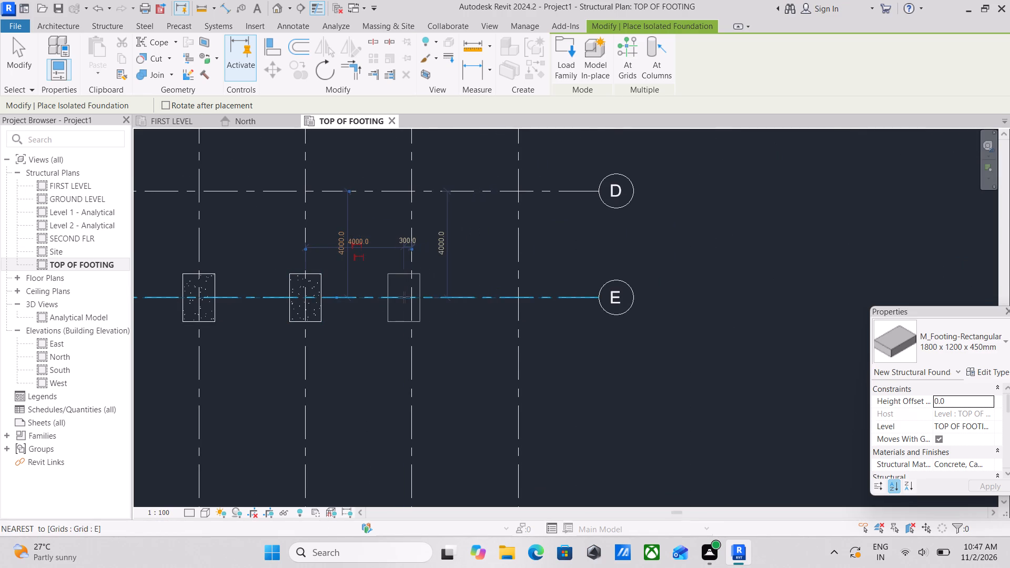
{"action": "left_click", "coordinate": [412, 294]}
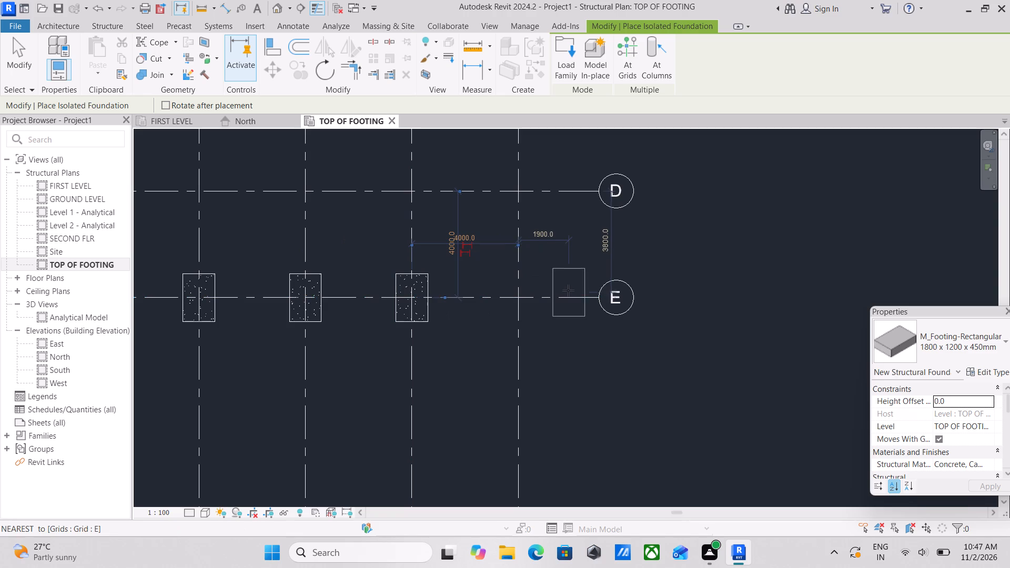
{"action": "left_click", "coordinate": [517, 298]}
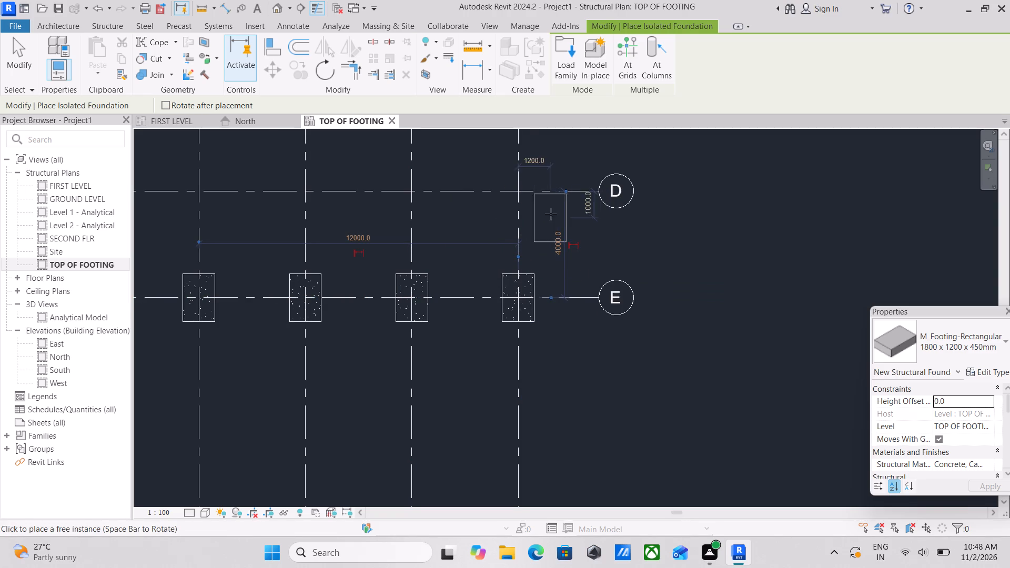
Place the same isolated rectangular footings along grid D at its intersections with grids 5 back to 1.
{"action": "scroll", "coordinate": [551, 212], "scroll_direction": "up", "scroll_amount": 1}
{"action": "left_click", "coordinate": [512, 189]}
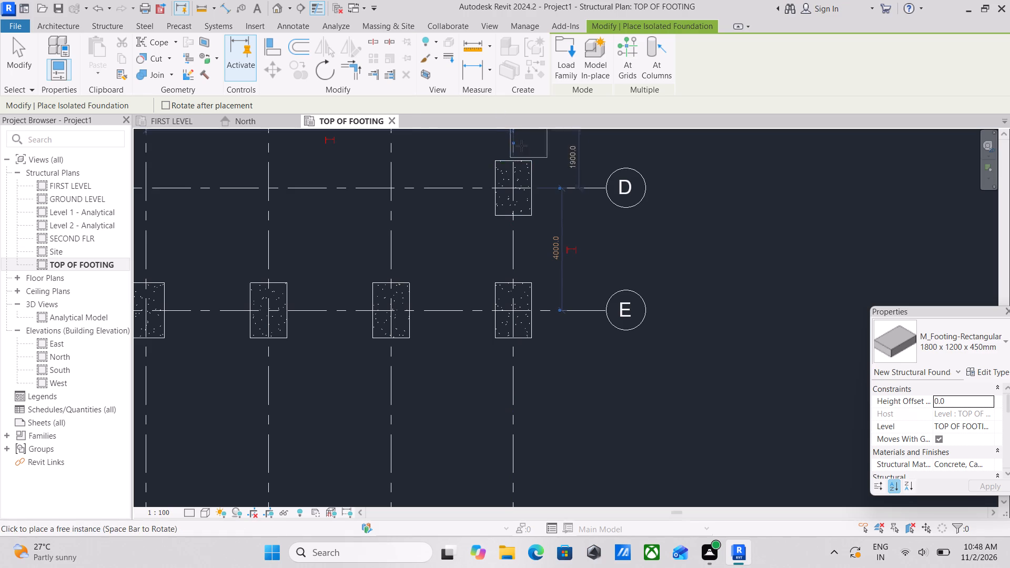
{"action": "scroll", "coordinate": [452, 166], "scroll_direction": "down", "scroll_amount": 1}
{"action": "middle_click_drag", "start_coordinate": [421, 204], "coordinate": [516, 262]}
{"action": "scroll", "coordinate": [516, 261], "scroll_direction": "down", "scroll_amount": 1}
{"action": "scroll", "coordinate": [516, 262], "scroll_direction": "up", "scroll_amount": 1}
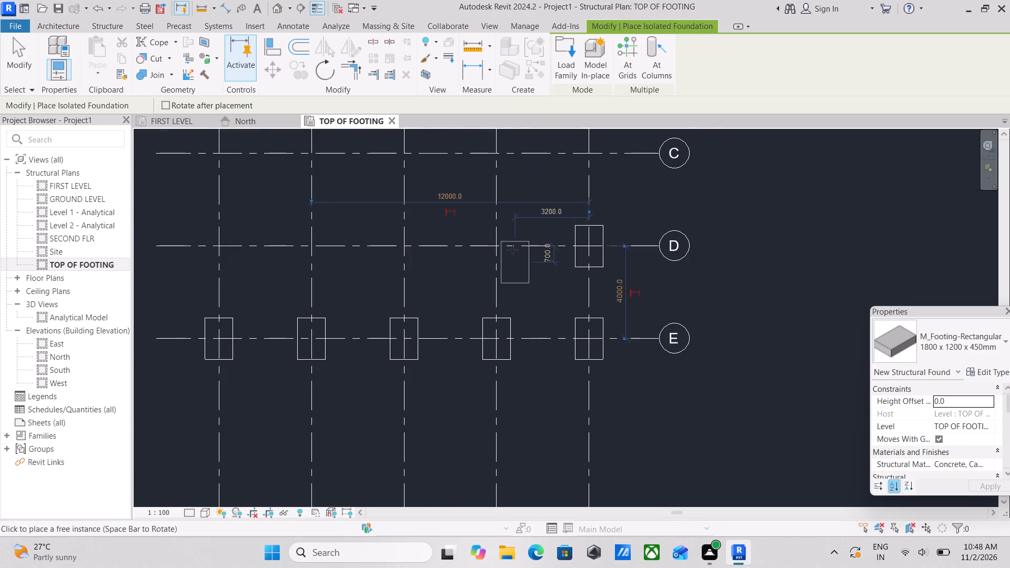
{"action": "left_click", "coordinate": [491, 244]}
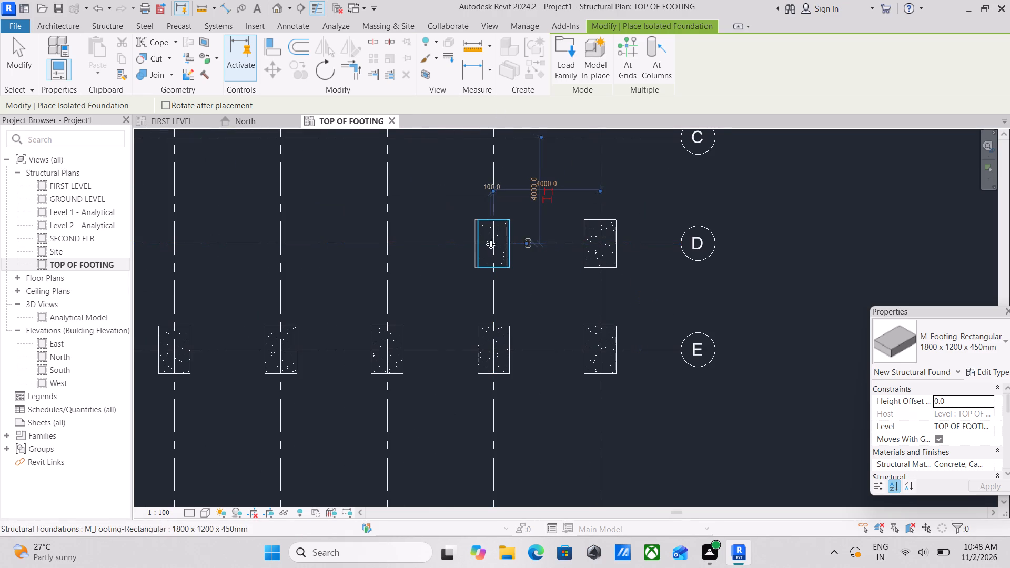
{"action": "left_click", "coordinate": [385, 241]}
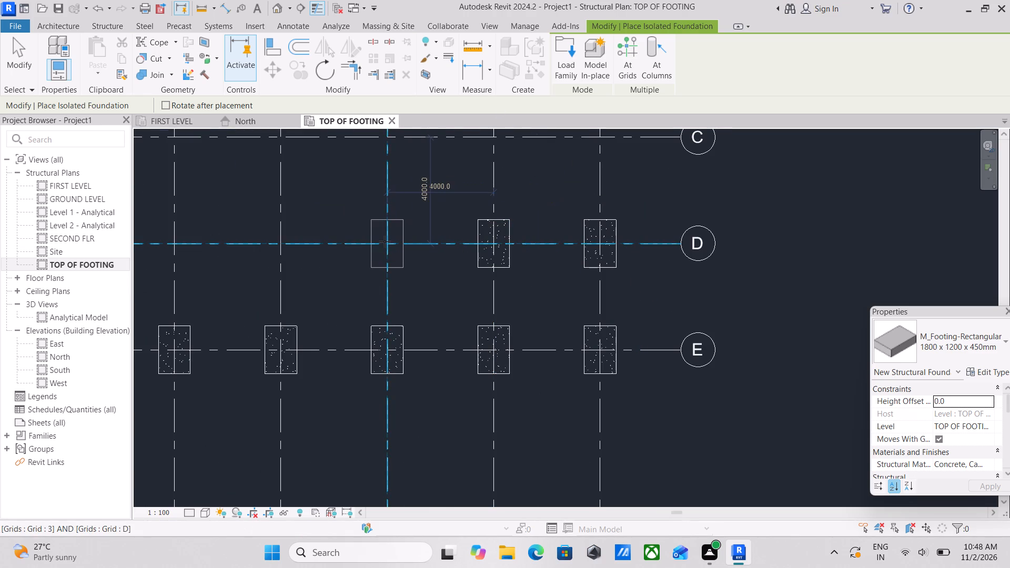
{"action": "left_click", "coordinate": [279, 246]}
{"action": "scroll", "coordinate": [262, 272], "scroll_direction": "down", "scroll_amount": 4}
{"action": "middle_click_drag", "start_coordinate": [253, 278], "coordinate": [494, 326]}
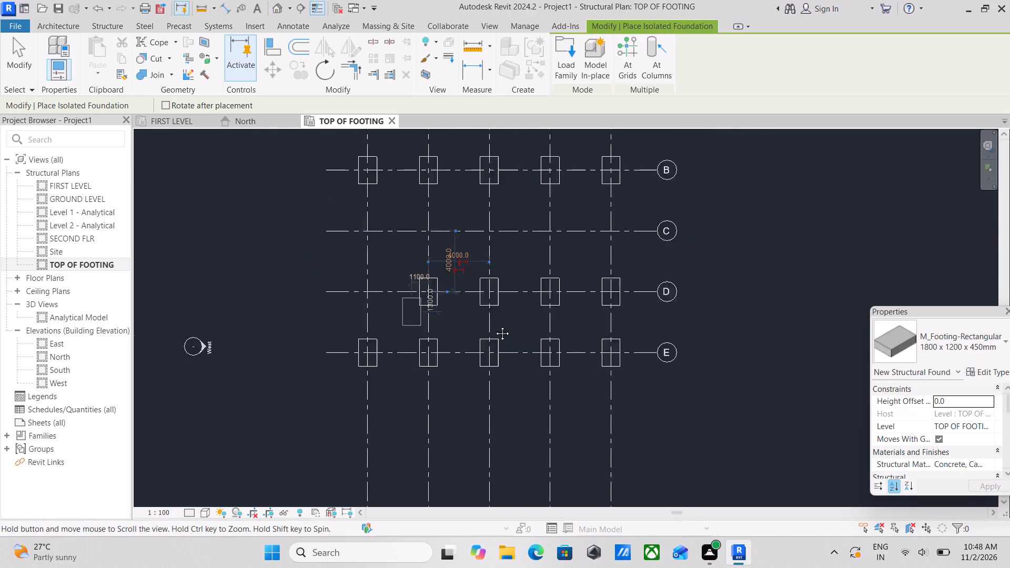
{"action": "middle_click_drag", "start_coordinate": [494, 326], "coordinate": [500, 327]}
{"action": "scroll", "coordinate": [481, 316], "scroll_direction": "up", "scroll_amount": 7}
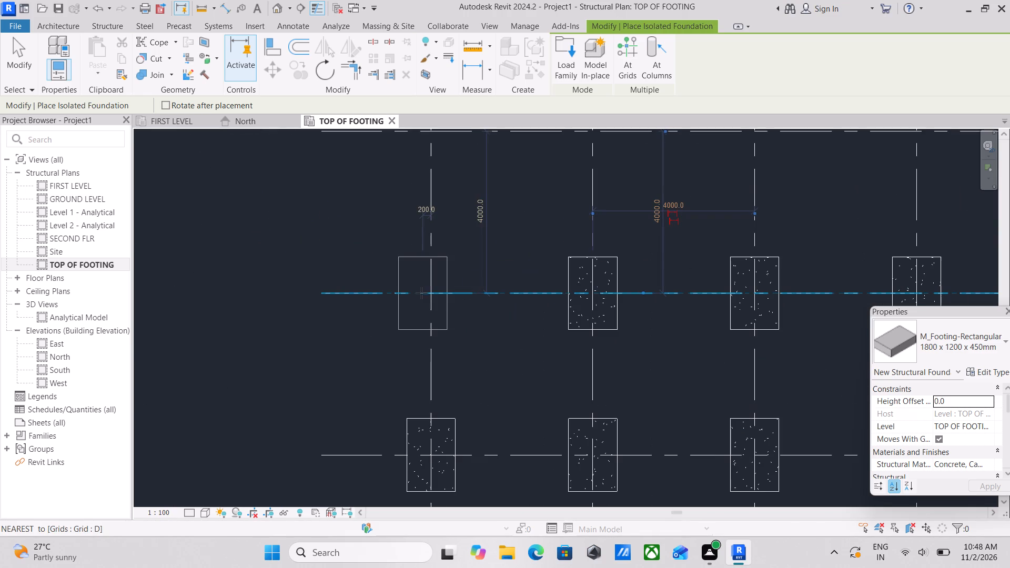
{"action": "left_click", "coordinate": [431, 294]}
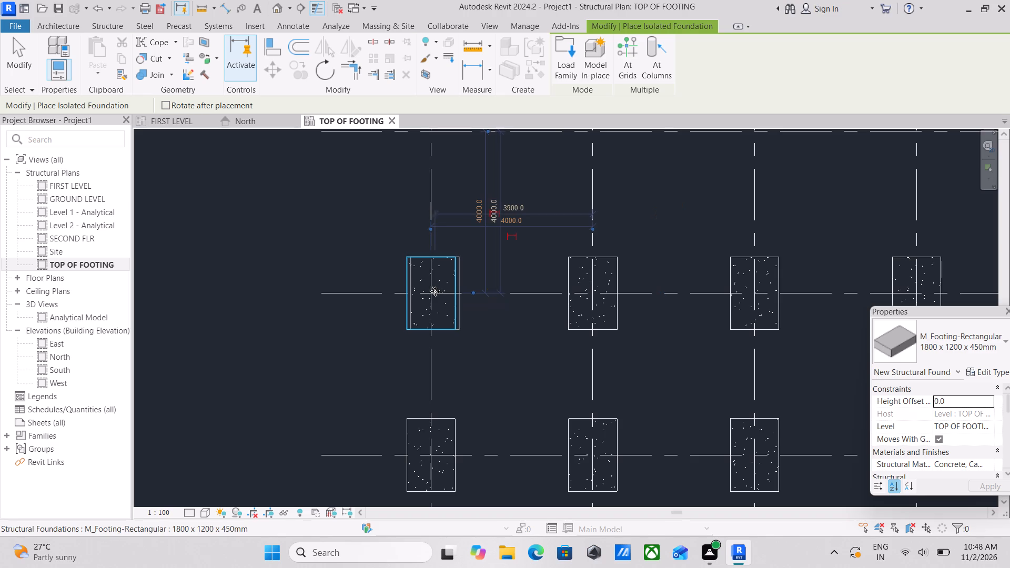
Place the same isolated rectangular footings along grid C at its intersections with grids 1 to 5.
{"action": "scroll", "coordinate": [435, 291], "scroll_direction": "down", "scroll_amount": 3}
{"action": "middle_click_drag", "start_coordinate": [437, 271], "coordinate": [461, 357]}
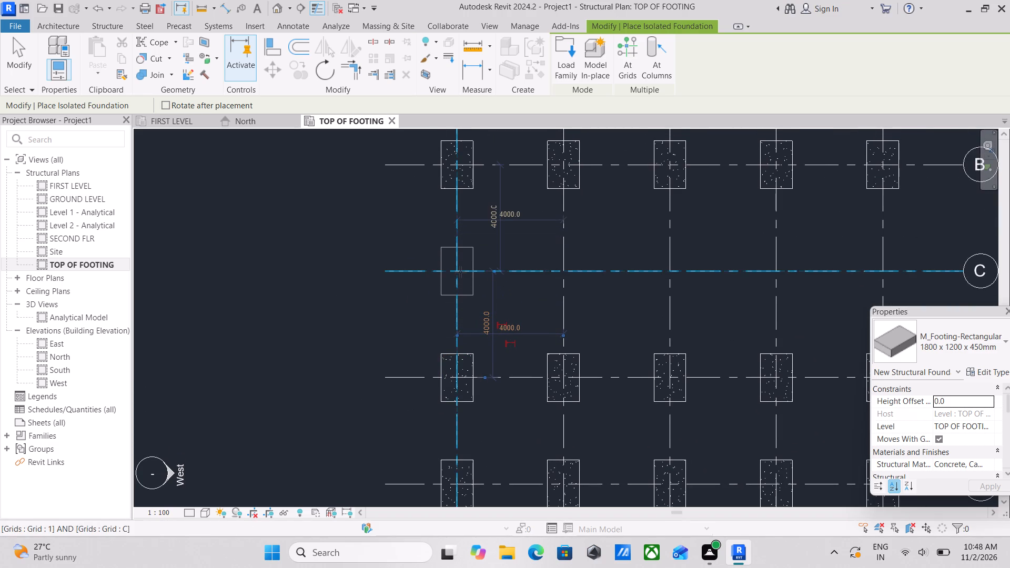
{"action": "left_click", "coordinate": [459, 270]}
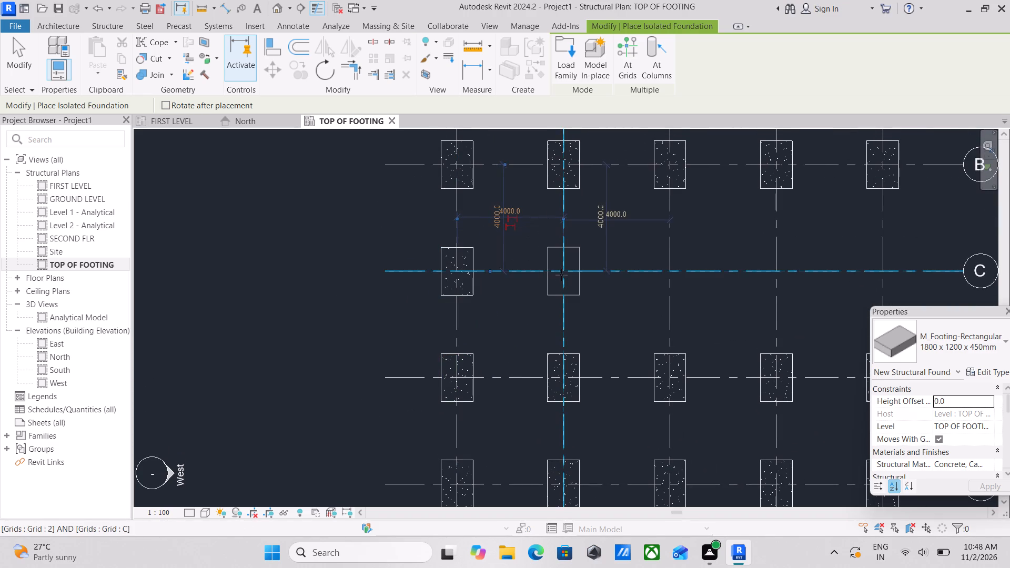
{"action": "left_click", "coordinate": [563, 271]}
{"action": "scroll", "coordinate": [563, 271], "scroll_direction": "down", "scroll_amount": 1}
{"action": "middle_click_drag", "start_coordinate": [561, 271], "coordinate": [526, 267]}
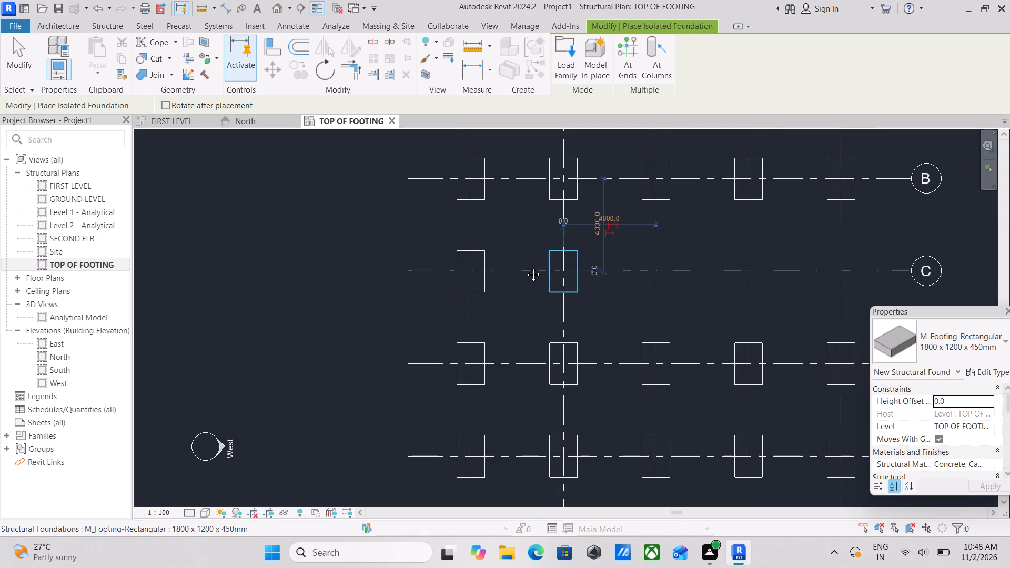
{"action": "middle_click_drag", "start_coordinate": [526, 267], "coordinate": [455, 277]}
{"action": "scroll", "coordinate": [520, 267], "scroll_direction": "down", "scroll_amount": 1}
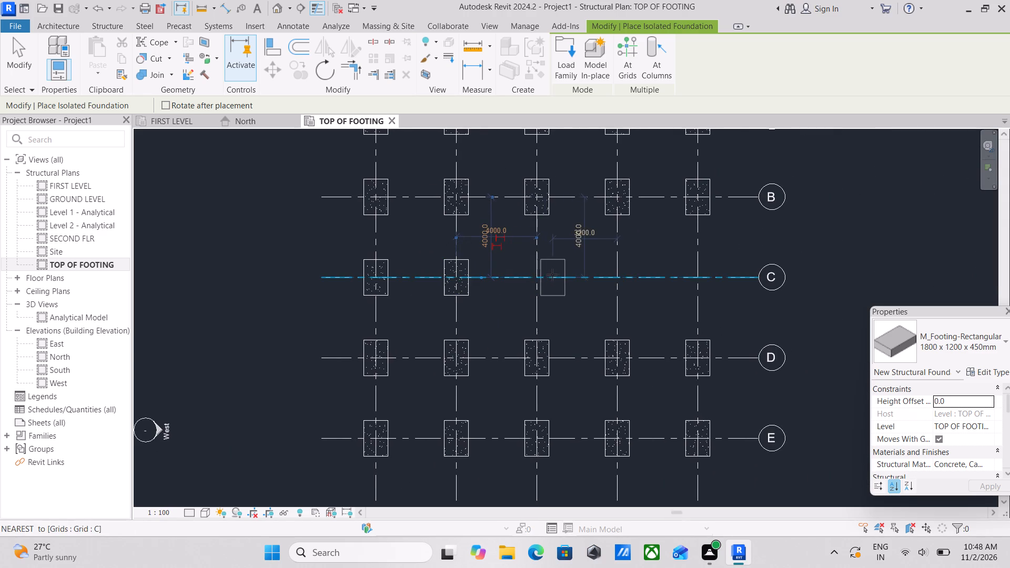
{"action": "left_click", "coordinate": [541, 277]}
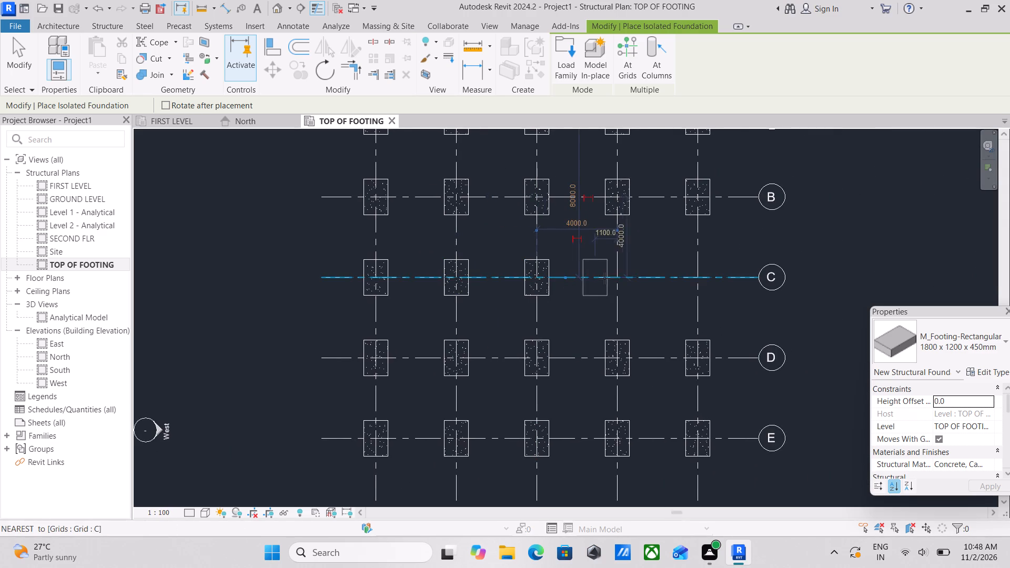
{"action": "left_click", "coordinate": [618, 278]}
{"action": "scroll", "coordinate": [618, 278], "scroll_direction": "down", "scroll_amount": 2}
{"action": "middle_click_drag", "start_coordinate": [613, 277], "coordinate": [487, 302]}
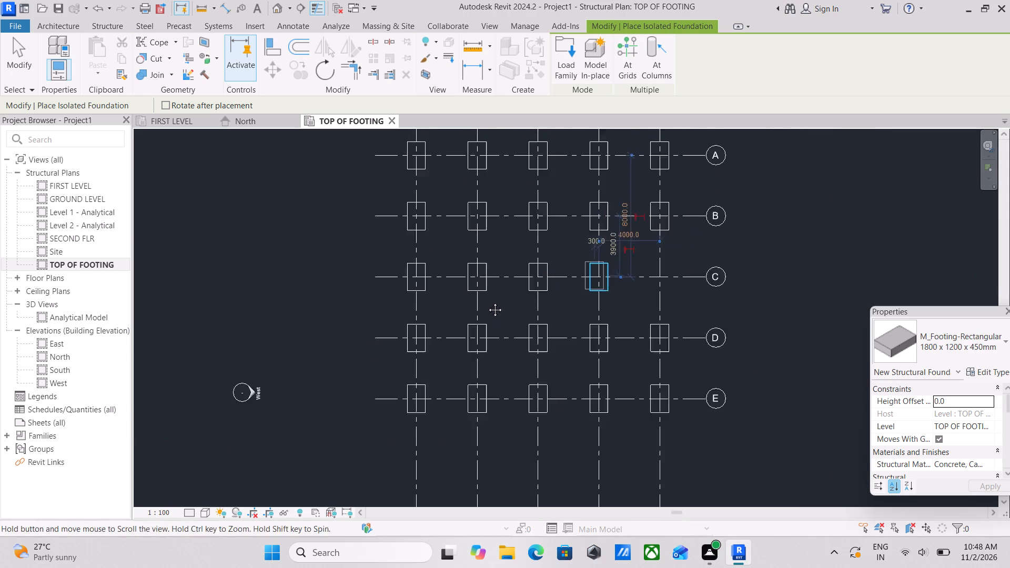
{"action": "middle_click_drag", "start_coordinate": [487, 302], "coordinate": [478, 306]}
{"action": "left_click", "coordinate": [543, 305]}
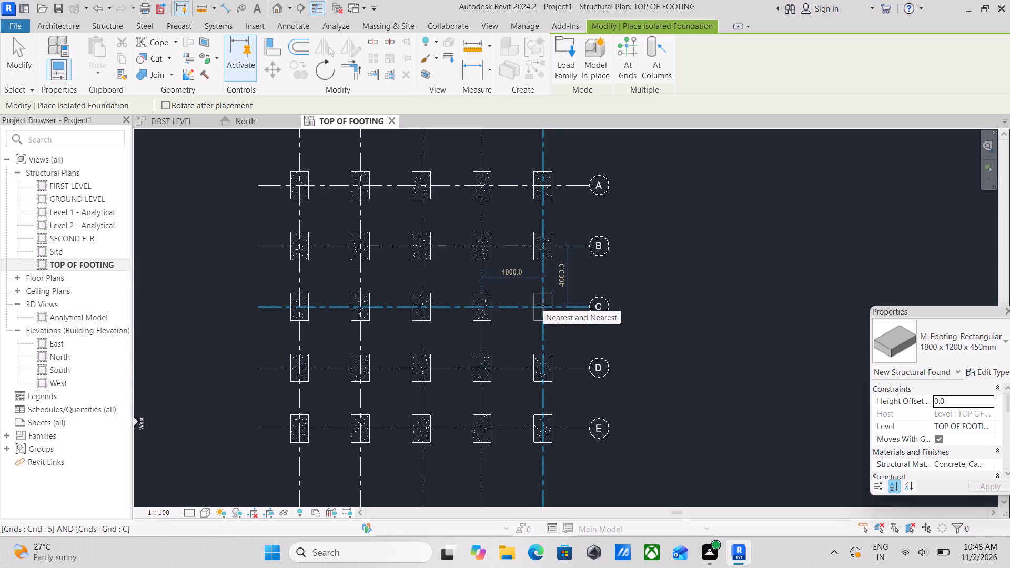
Open the GROUND LEVEL structural plan view.
{"action": "scroll", "coordinate": [366, 264], "scroll_direction": "up", "scroll_amount": 3}
{"action": "scroll", "coordinate": [365, 264], "scroll_direction": "down", "scroll_amount": 3}
{"action": "middle_click_drag", "start_coordinate": [365, 264], "coordinate": [426, 386]}
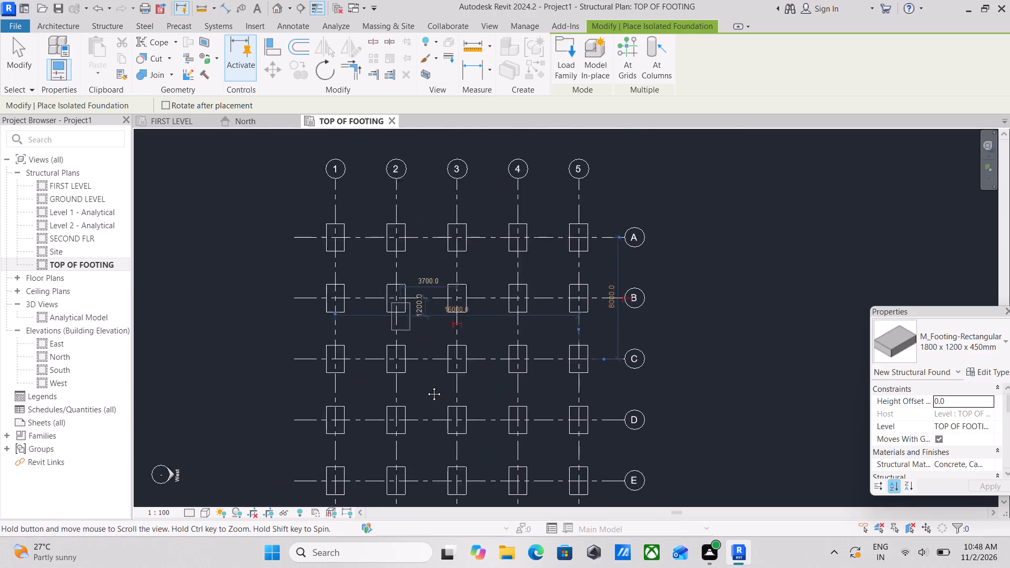
{"action": "middle_click_drag", "start_coordinate": [426, 386], "coordinate": [428, 393]}
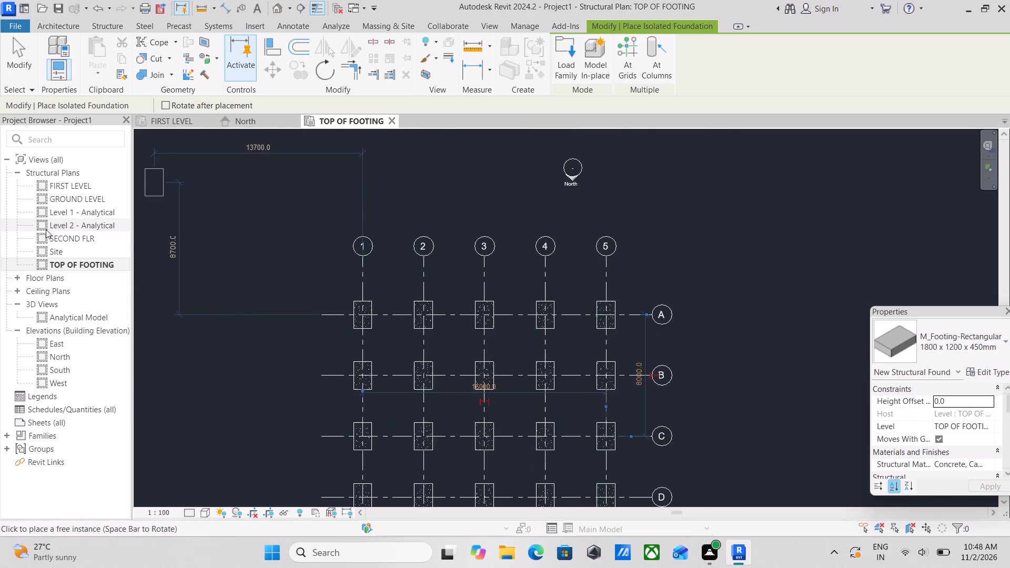
{"action": "scroll", "coordinate": [114, 265], "scroll_direction": "down", "scroll_amount": 1}
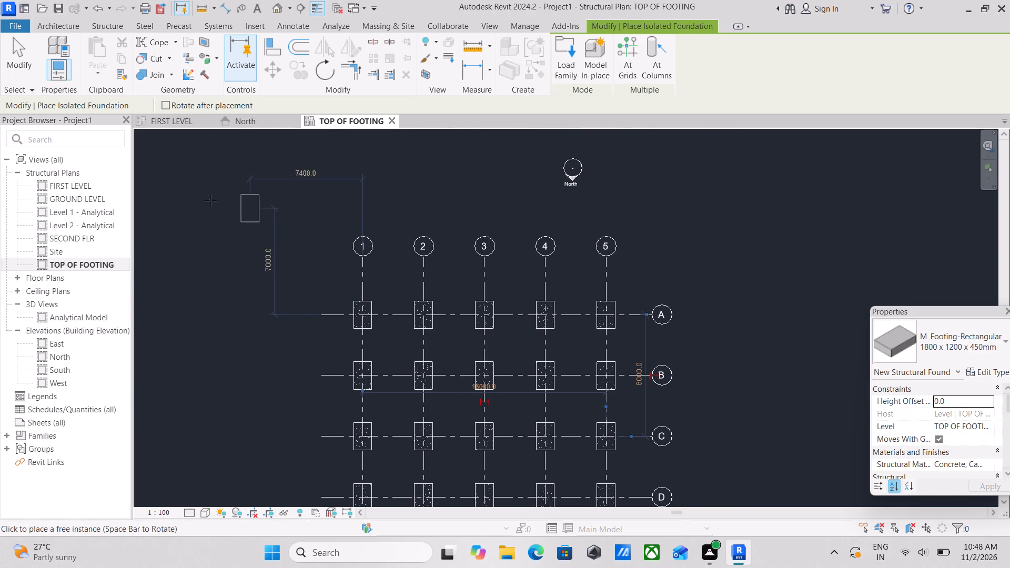
{"action": "double_click", "coordinate": [92, 196]}
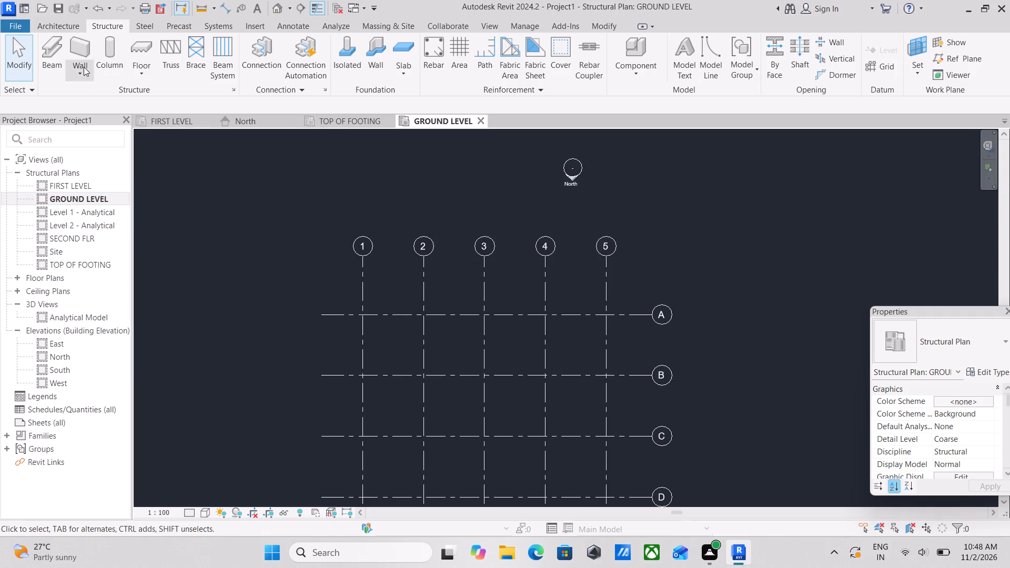
Place an M_Concrete-Rectangular-Column 300 x 450mm vertical structural column at grid intersection A-1, with its depth down to TOP OF FOOTING.
{"action": "left_click", "coordinate": [115, 64]}
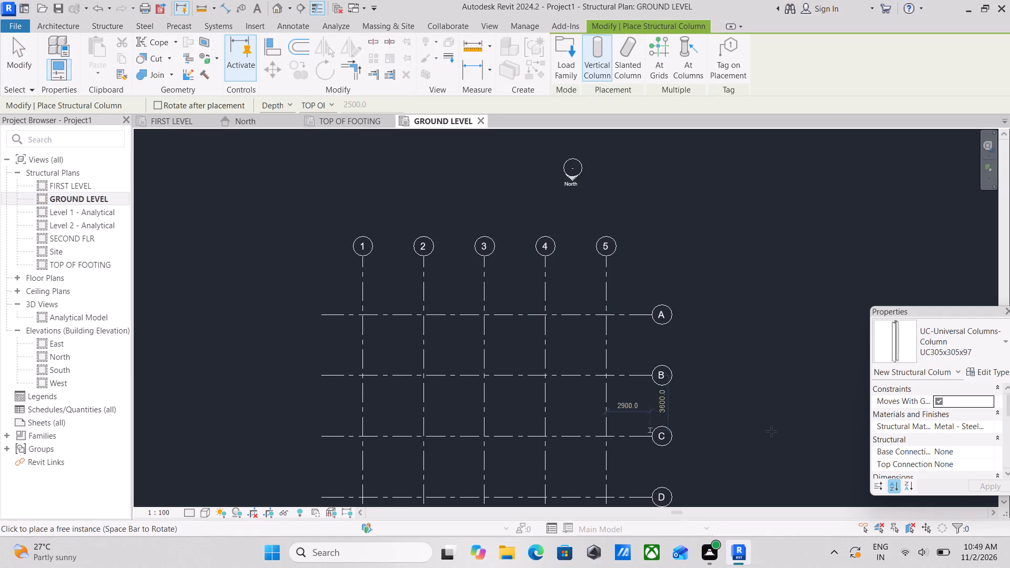
{"action": "left_click", "coordinate": [973, 352]}
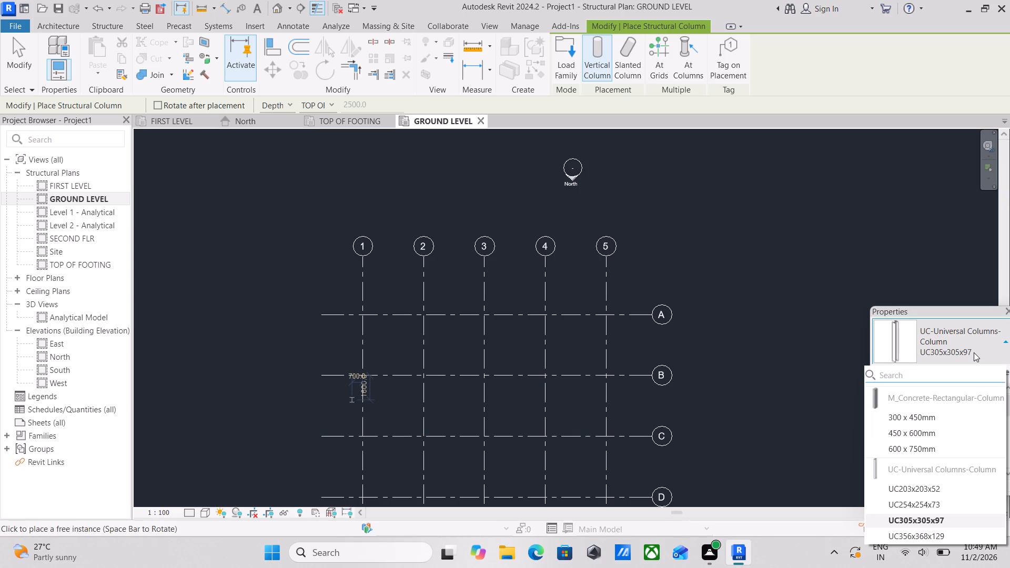
{"action": "left_click", "coordinate": [910, 418]}
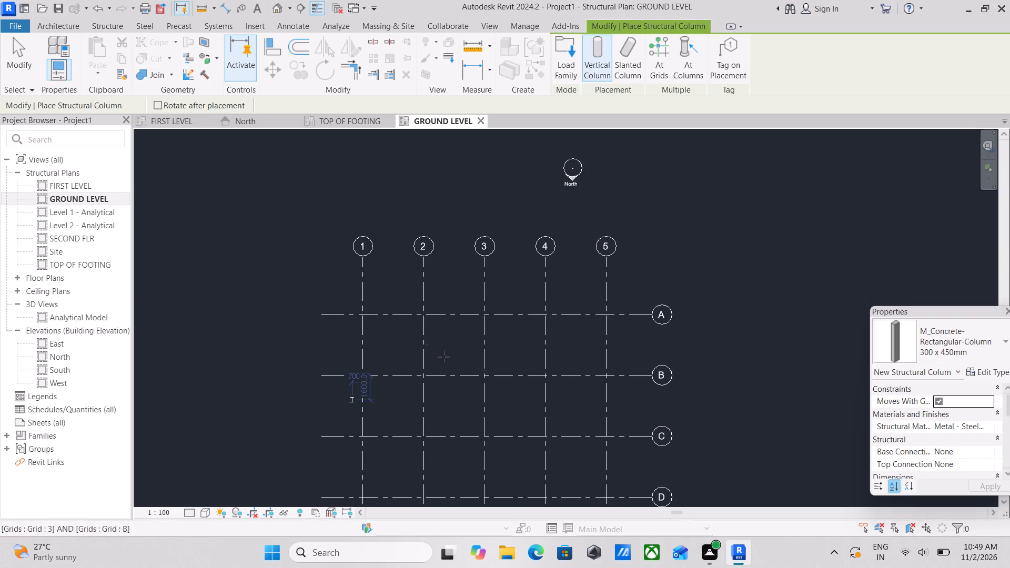
{"action": "scroll", "coordinate": [368, 317], "scroll_direction": "up", "scroll_amount": 10}
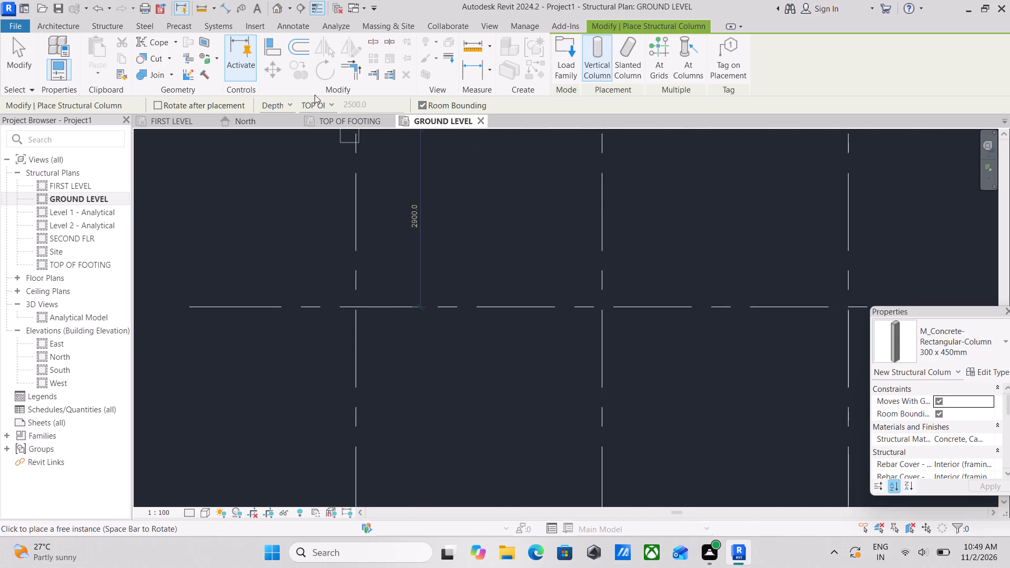
{"action": "left_click", "coordinate": [328, 104]}
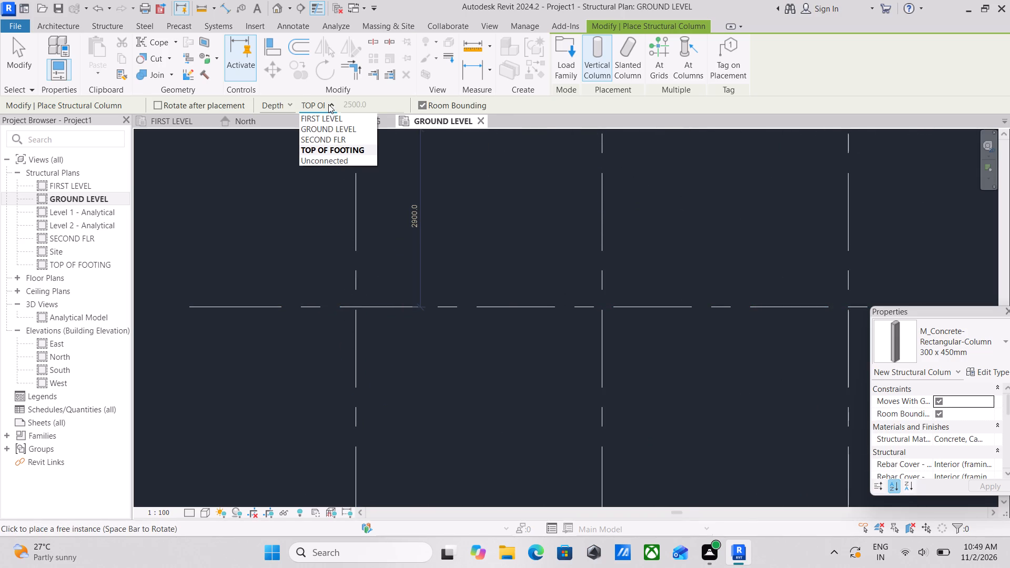
{"action": "left_click", "coordinate": [328, 104]}
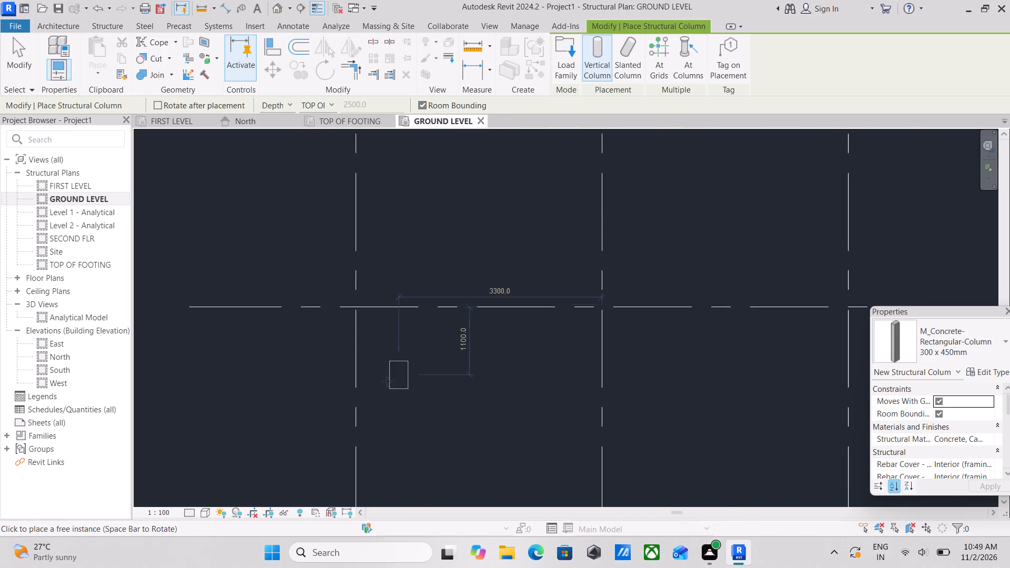
{"action": "left_click", "coordinate": [355, 308]}
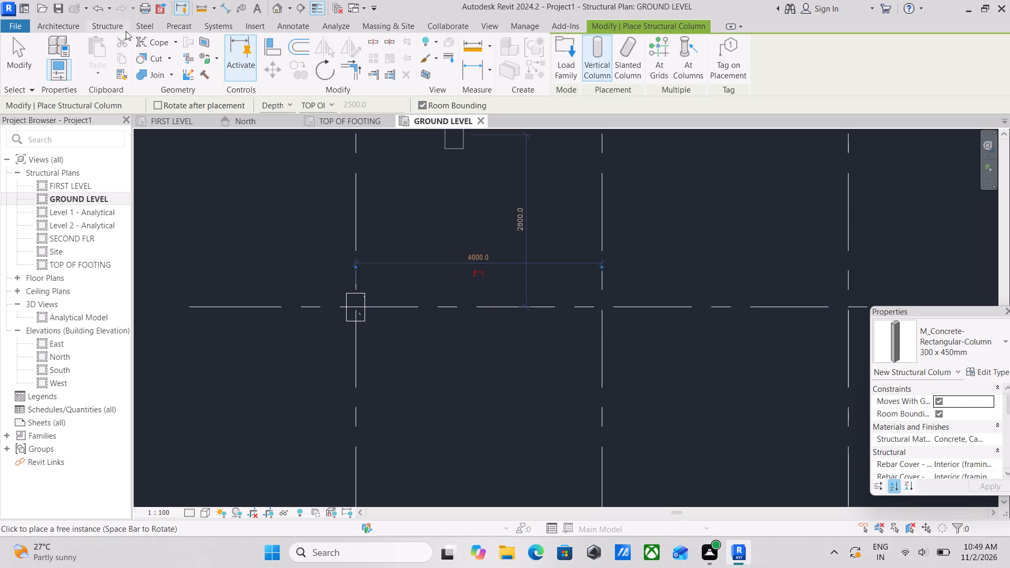
Open the default 3D view and set its visual style to Shaded.
{"action": "left_click", "coordinate": [276, 8]}
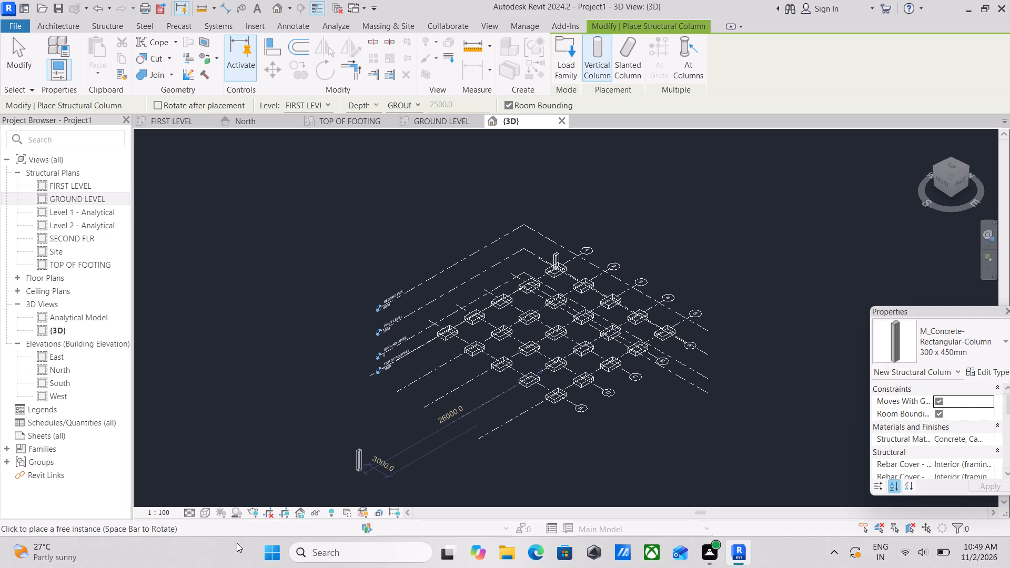
{"action": "left_click", "coordinate": [208, 511]}
{"action": "left_click", "coordinate": [224, 460]}
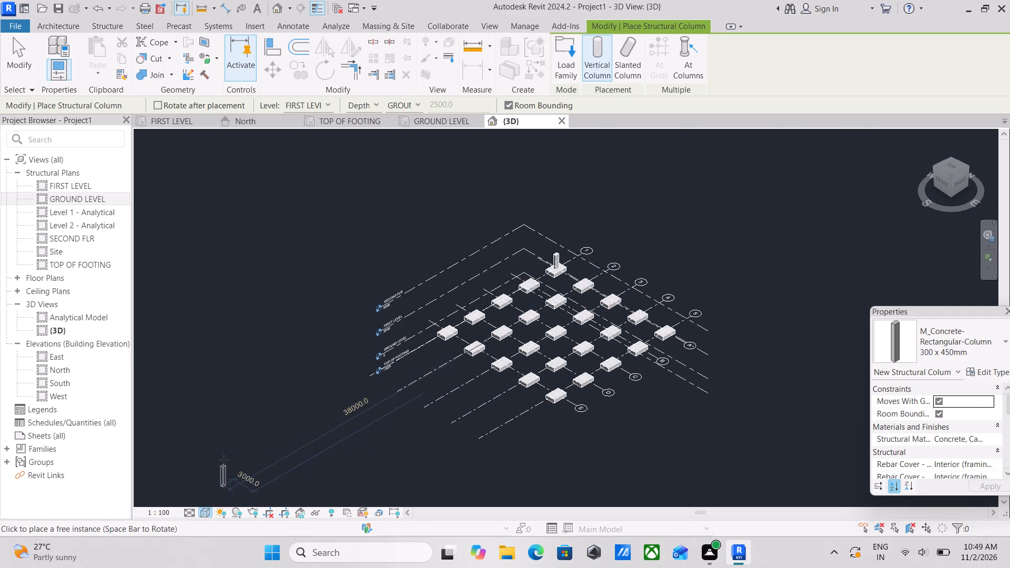
Examine how the column placed at A-1 sits on its footing in the 3D view, comparing it with the GROUND LEVEL plan.
{"action": "scroll", "coordinate": [289, 454], "scroll_direction": "up", "scroll_amount": 4}
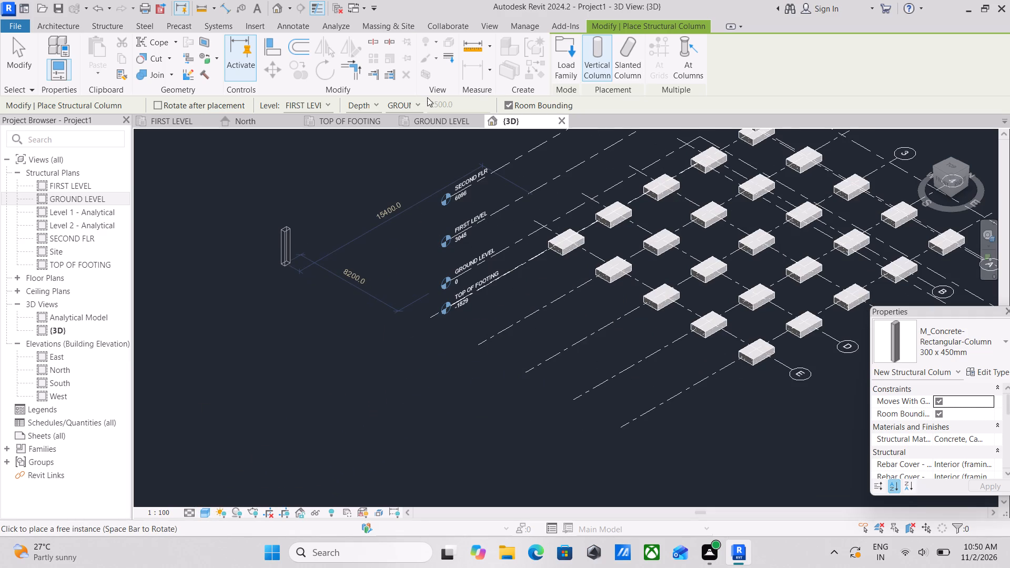
{"action": "left_click", "coordinate": [426, 125]}
{"action": "scroll", "coordinate": [687, 341], "scroll_direction": "down", "scroll_amount": 2}
{"action": "middle_click_drag", "start_coordinate": [676, 325], "coordinate": [551, 278]}
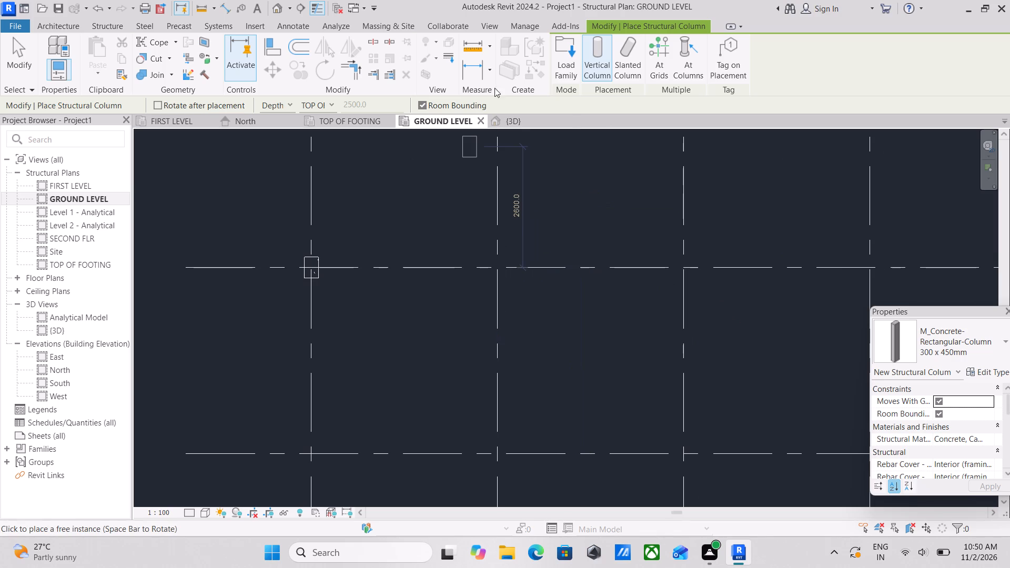
{"action": "left_click", "coordinate": [518, 120]}
{"action": "scroll", "coordinate": [498, 325], "scroll_direction": "up", "scroll_amount": 4}
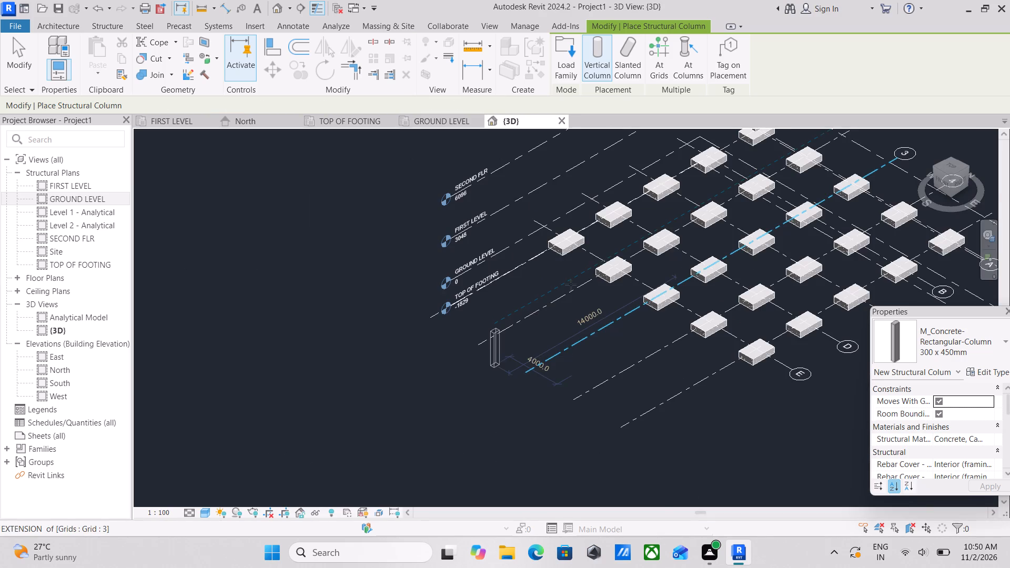
{"action": "scroll", "coordinate": [582, 256], "scroll_direction": "up", "scroll_amount": 2}
{"action": "scroll", "coordinate": [582, 256], "scroll_direction": "down", "scroll_amount": 1}
{"action": "middle_click_drag", "start_coordinate": [582, 256], "coordinate": [274, 360]}
{"action": "scroll", "coordinate": [493, 333], "scroll_direction": "down", "scroll_amount": 3}
{"action": "middle_click_drag", "start_coordinate": [493, 333], "coordinate": [397, 412]}
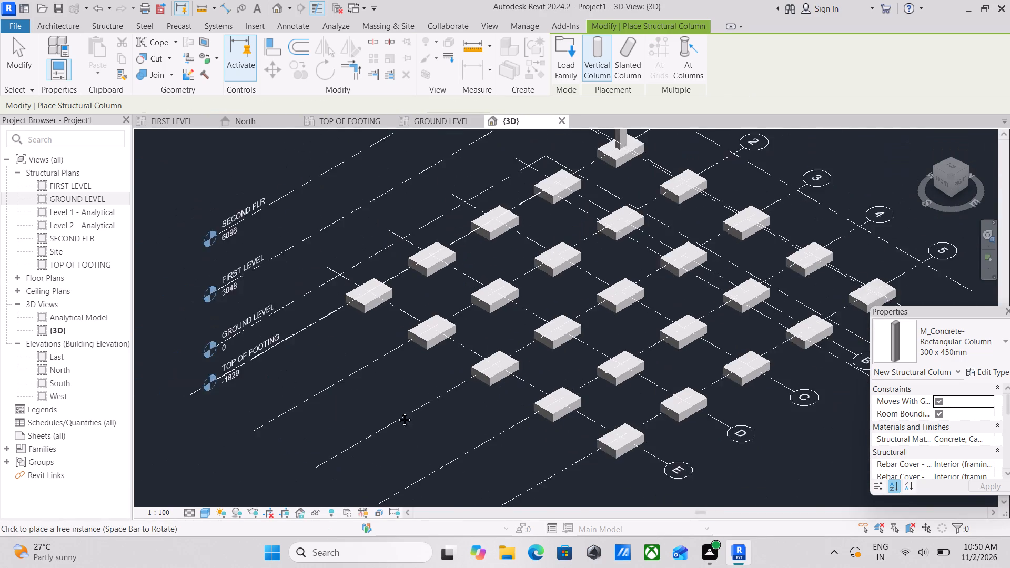
{"action": "middle_click_drag", "start_coordinate": [397, 412], "coordinate": [380, 425]}
{"action": "scroll", "coordinate": [523, 303], "scroll_direction": "up", "scroll_amount": 5}
{"action": "scroll", "coordinate": [528, 299], "scroll_direction": "down", "scroll_amount": 3}
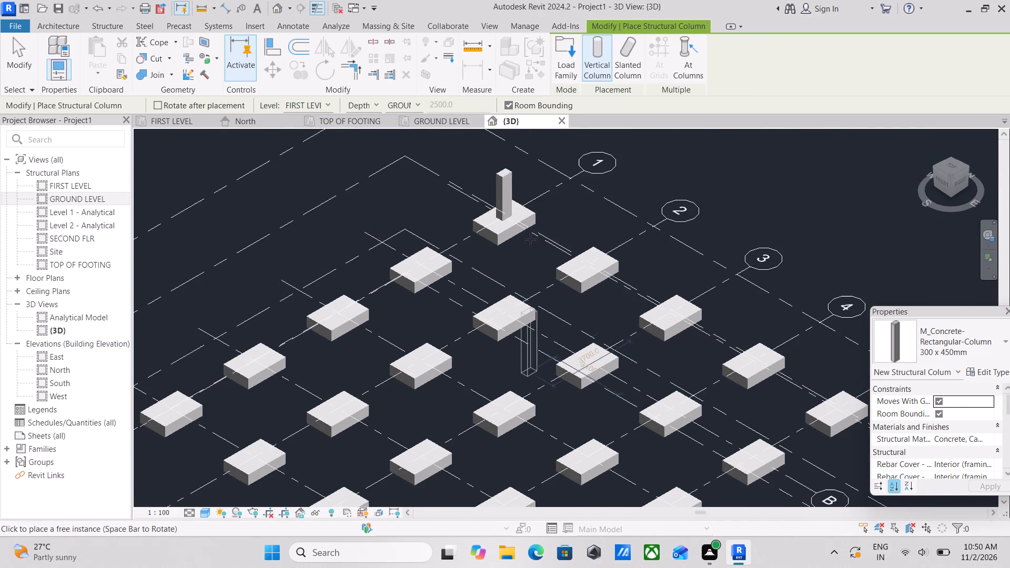
In the GROUND LEVEL plan, place 300 x 450mm concrete columns along grid A at its intersections with grids 2 to 5.
{"action": "left_click", "coordinate": [423, 117]}
{"action": "scroll", "coordinate": [503, 290], "scroll_direction": "down", "scroll_amount": 3}
{"action": "scroll", "coordinate": [497, 273], "scroll_direction": "up", "scroll_amount": 3}
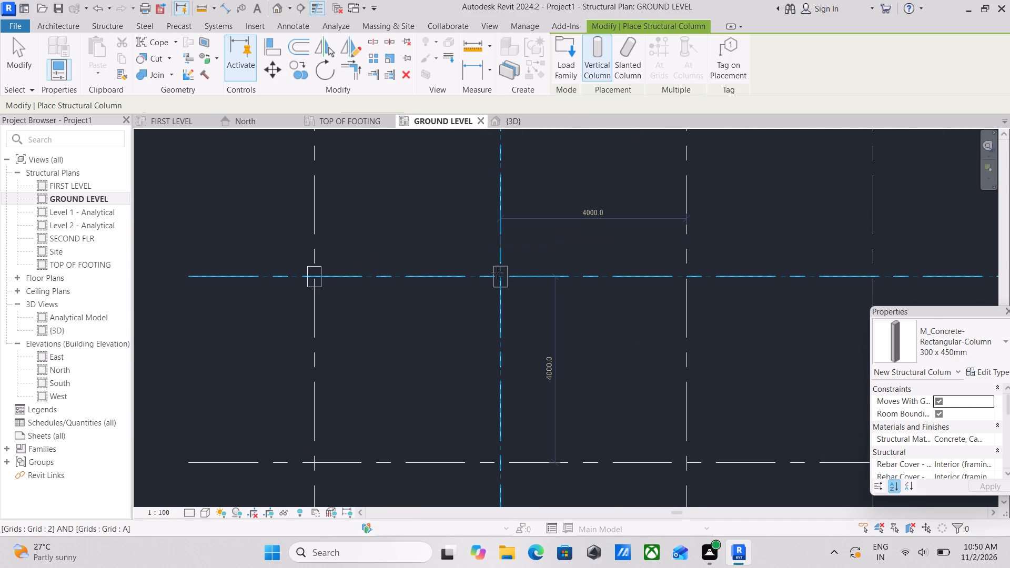
{"action": "left_click", "coordinate": [499, 276]}
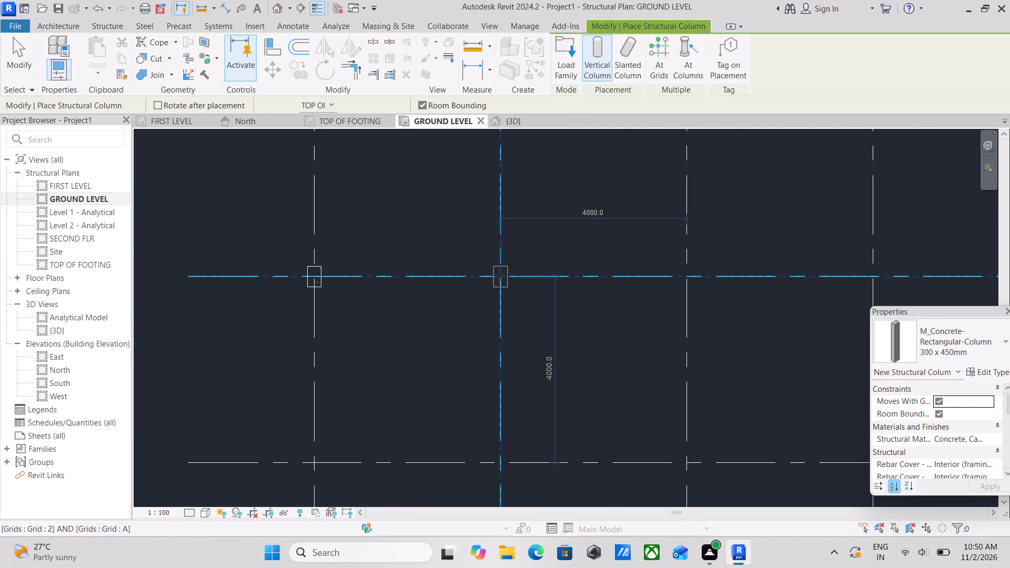
{"action": "scroll", "coordinate": [553, 281], "scroll_direction": "down", "scroll_amount": 1}
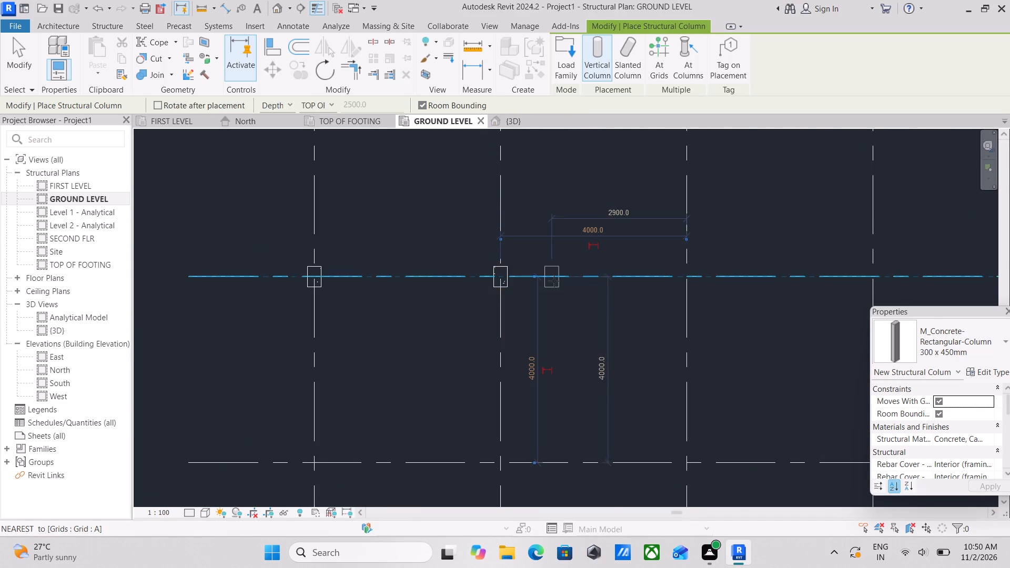
{"action": "scroll", "coordinate": [554, 281], "scroll_direction": "down", "scroll_amount": 1}
{"action": "middle_click_drag", "start_coordinate": [554, 281], "coordinate": [398, 302]}
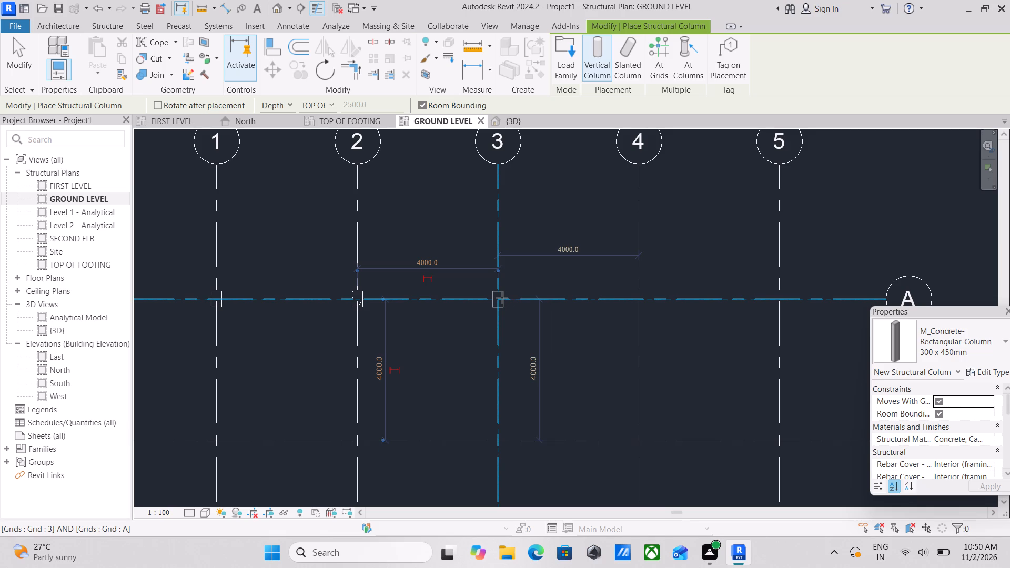
{"action": "left_click", "coordinate": [502, 298]}
{"action": "scroll", "coordinate": [555, 287], "scroll_direction": "down", "scroll_amount": 1}
{"action": "middle_click_drag", "start_coordinate": [555, 287], "coordinate": [461, 256]}
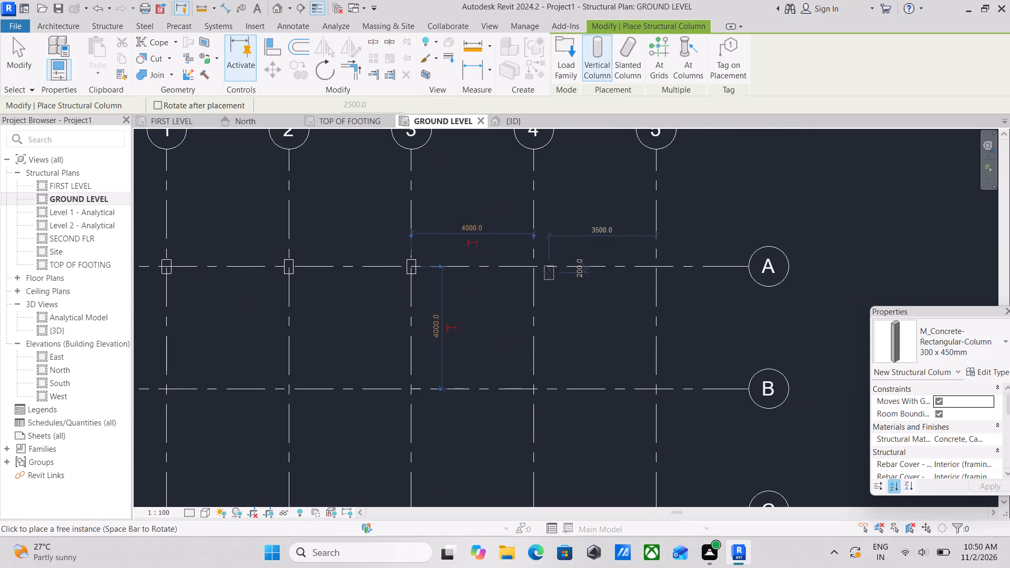
{"action": "left_click", "coordinate": [539, 265]}
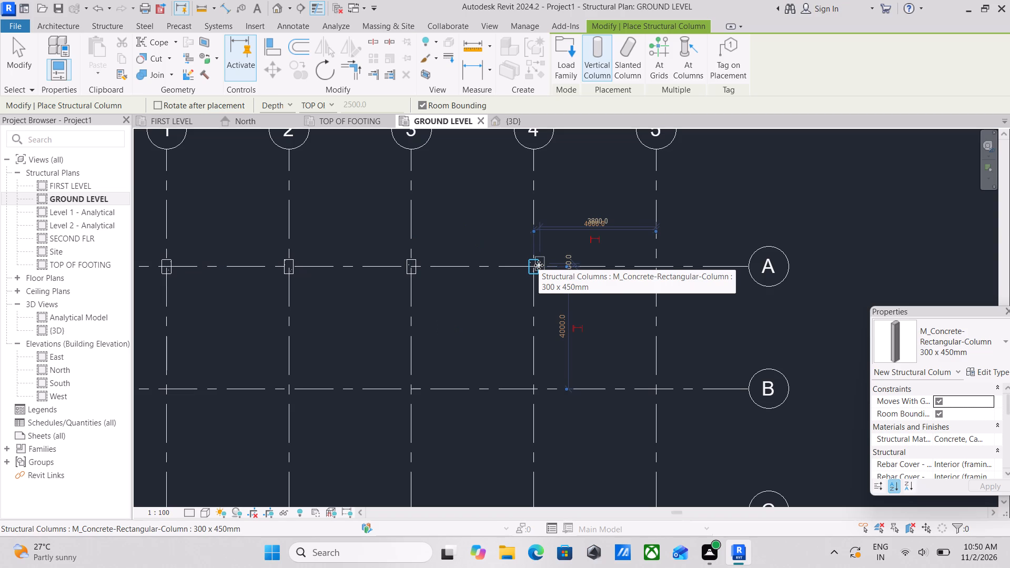
{"action": "scroll", "coordinate": [607, 285], "scroll_direction": "down", "scroll_amount": 1}
{"action": "middle_click_drag", "start_coordinate": [607, 285], "coordinate": [557, 273]}
{"action": "scroll", "coordinate": [588, 280], "scroll_direction": "down", "scroll_amount": 1}
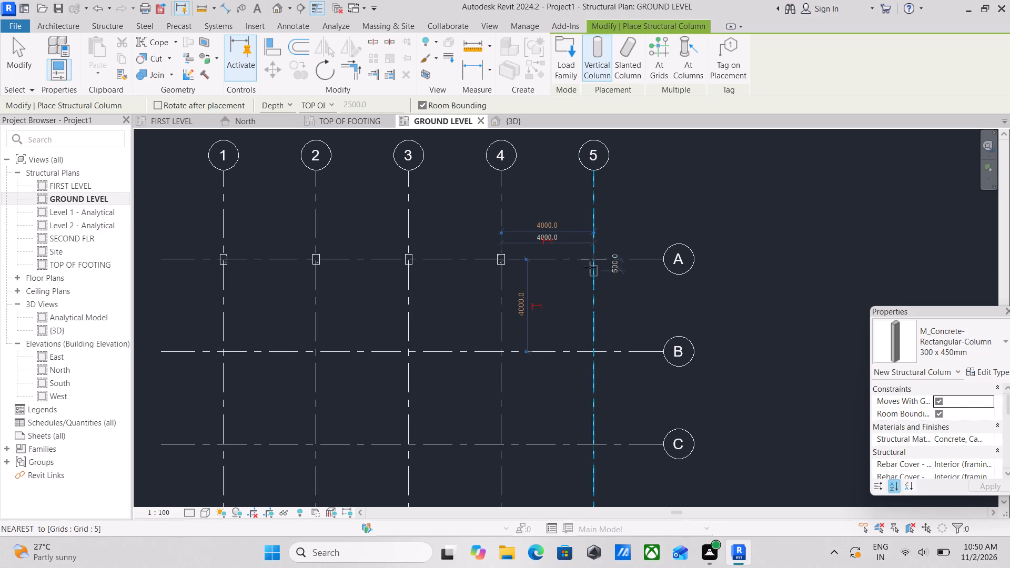
{"action": "scroll", "coordinate": [599, 255], "scroll_direction": "up", "scroll_amount": 3}
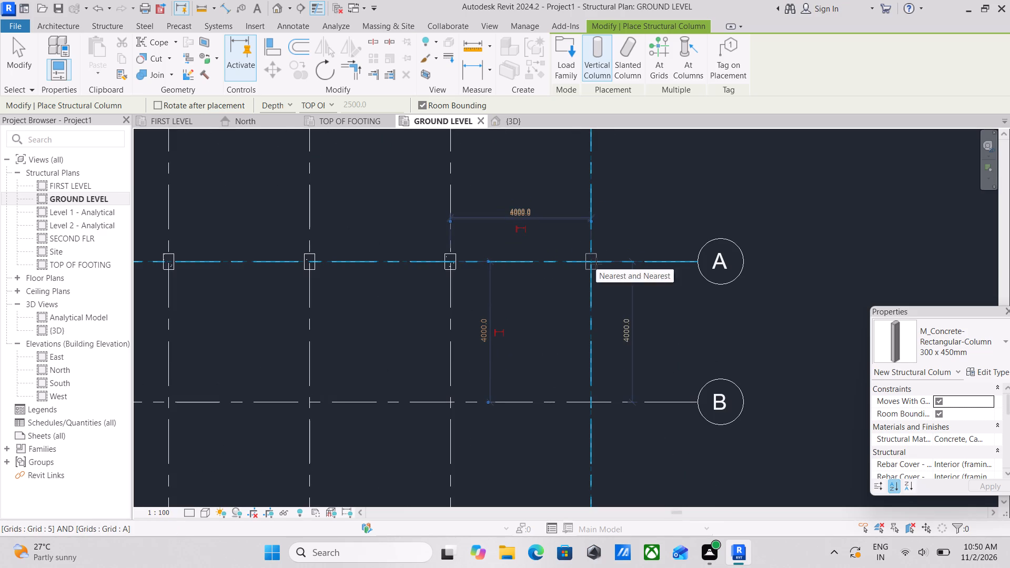
{"action": "left_click", "coordinate": [596, 263]}
Place the same 300 x 450mm concrete columns along grid B at its intersections with grids 1 to 5.
{"action": "scroll", "coordinate": [548, 290], "scroll_direction": "down", "scroll_amount": 2}
{"action": "middle_click_drag", "start_coordinate": [548, 290], "coordinate": [607, 228]}
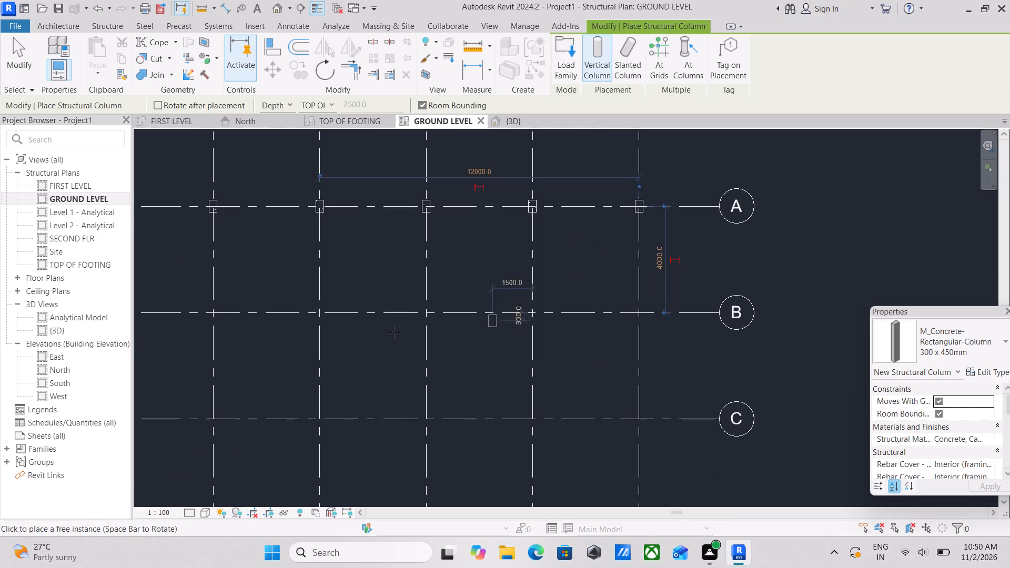
{"action": "middle_click_drag", "start_coordinate": [255, 311], "coordinate": [352, 303]}
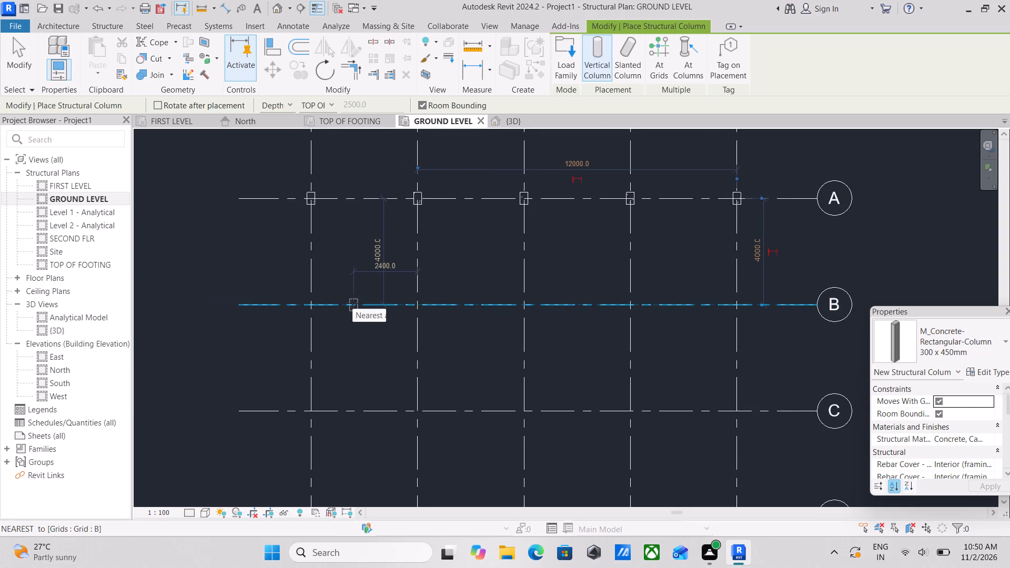
{"action": "scroll", "coordinate": [361, 305], "scroll_direction": "up", "scroll_amount": 1}
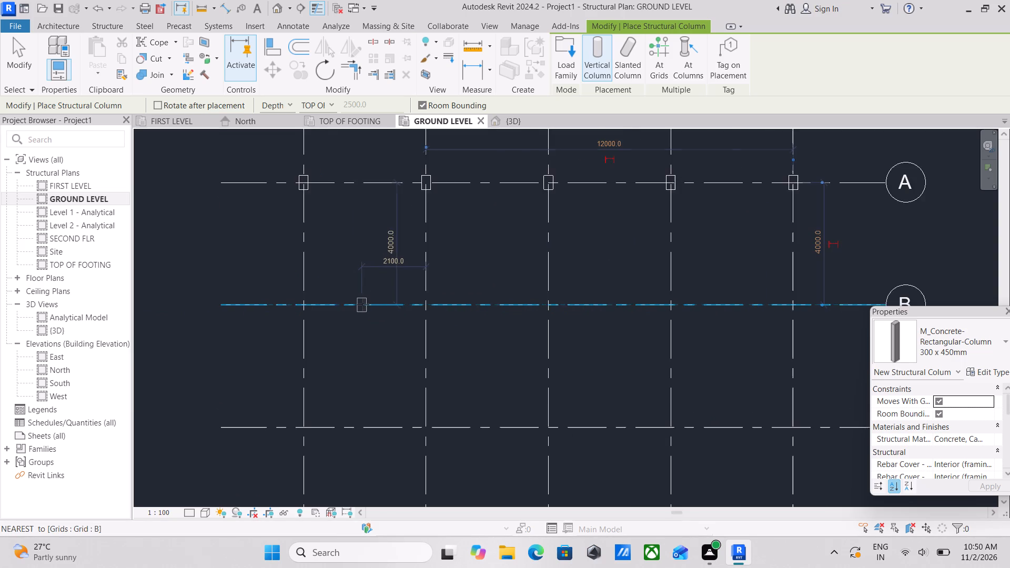
{"action": "scroll", "coordinate": [363, 305], "scroll_direction": "up", "scroll_amount": 2}
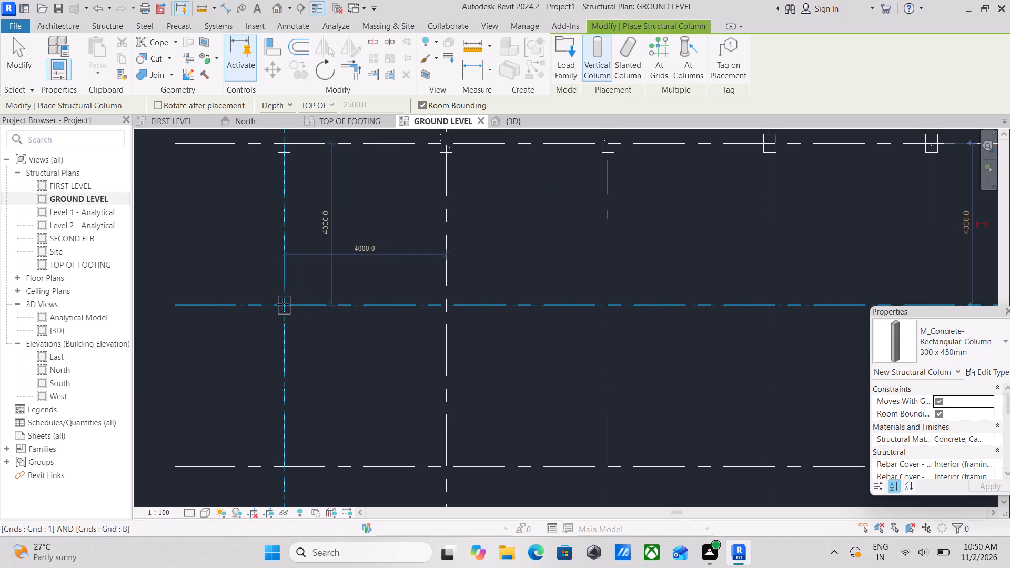
{"action": "left_click", "coordinate": [283, 304]}
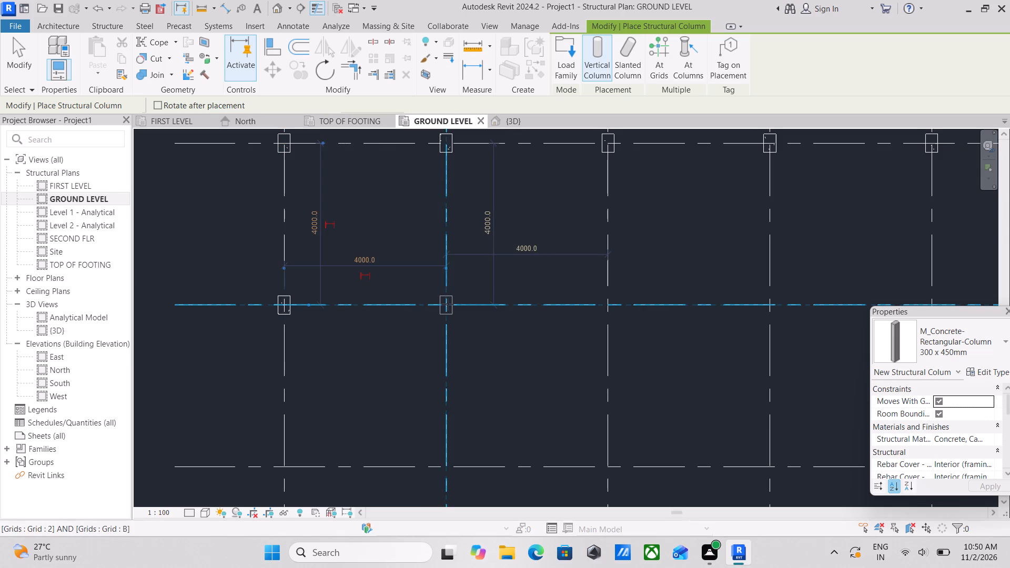
{"action": "left_click", "coordinate": [447, 304]}
{"action": "scroll", "coordinate": [488, 273], "scroll_direction": "down", "scroll_amount": 1}
{"action": "middle_click_drag", "start_coordinate": [488, 273], "coordinate": [373, 285]}
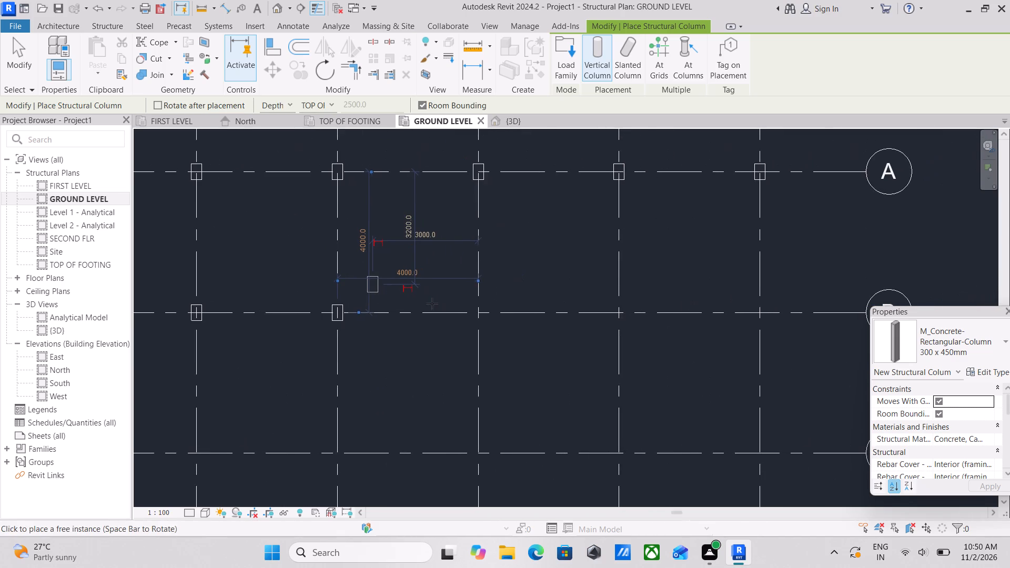
{"action": "left_click", "coordinate": [478, 315]}
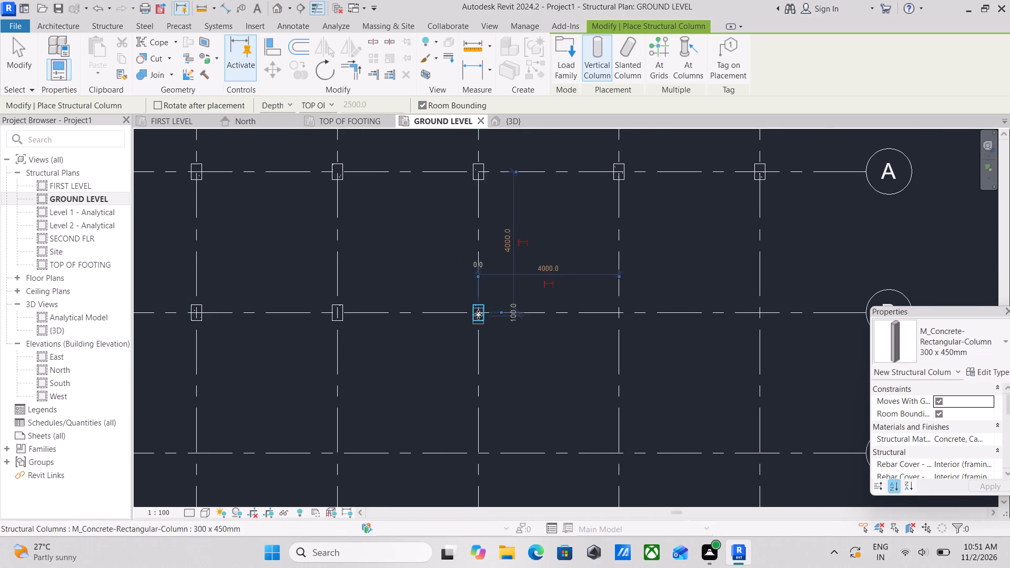
{"action": "scroll", "coordinate": [551, 317], "scroll_direction": "down", "scroll_amount": 2}
{"action": "middle_click_drag", "start_coordinate": [551, 317], "coordinate": [466, 336]}
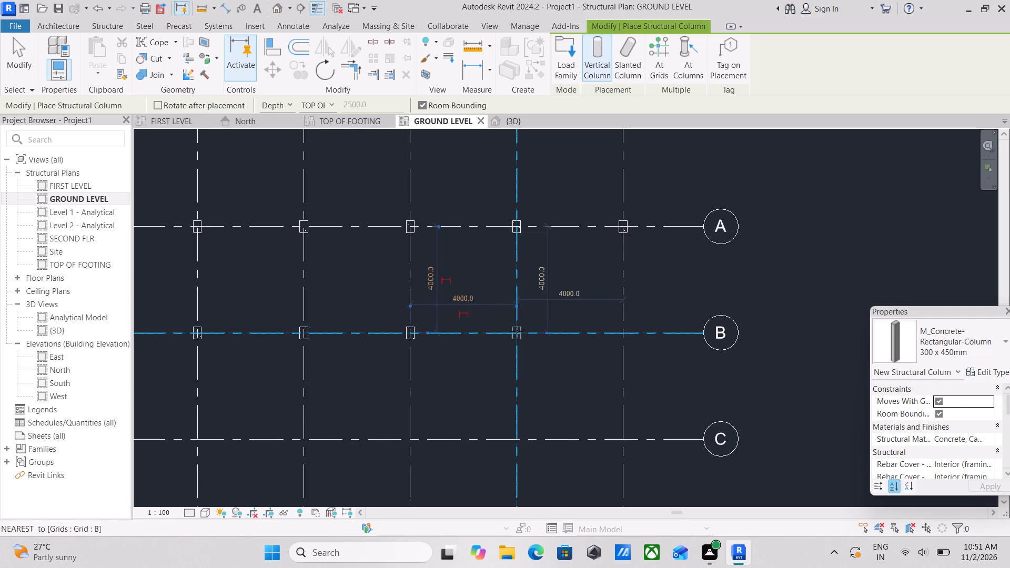
{"action": "left_click", "coordinate": [520, 333]}
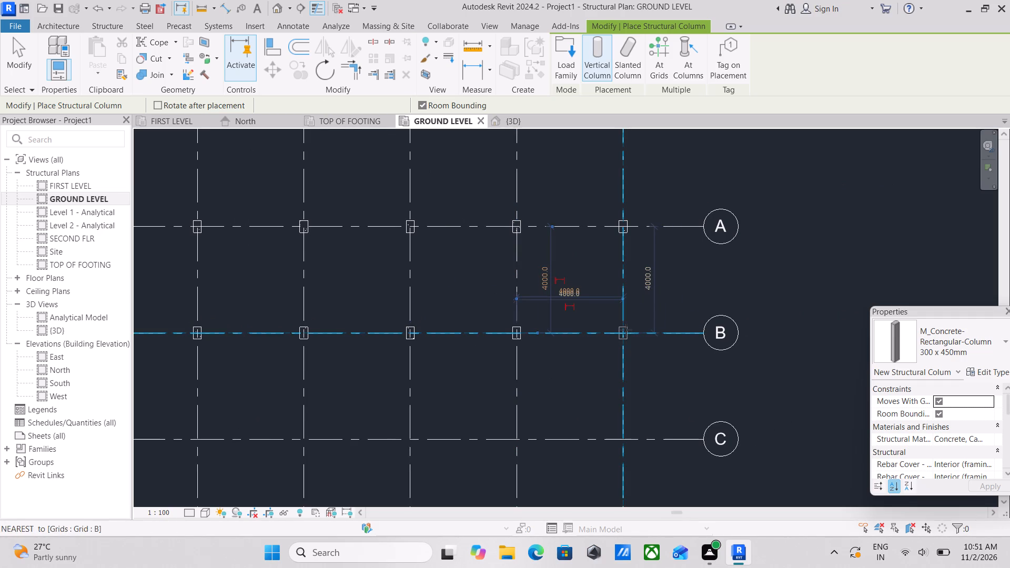
{"action": "left_click", "coordinate": [626, 332]}
Place the same 300 x 450mm concrete columns along grid C at its intersections with grids 1 to 5.
{"action": "scroll", "coordinate": [518, 377], "scroll_direction": "down", "scroll_amount": 3}
{"action": "middle_click_drag", "start_coordinate": [518, 377], "coordinate": [612, 310]}
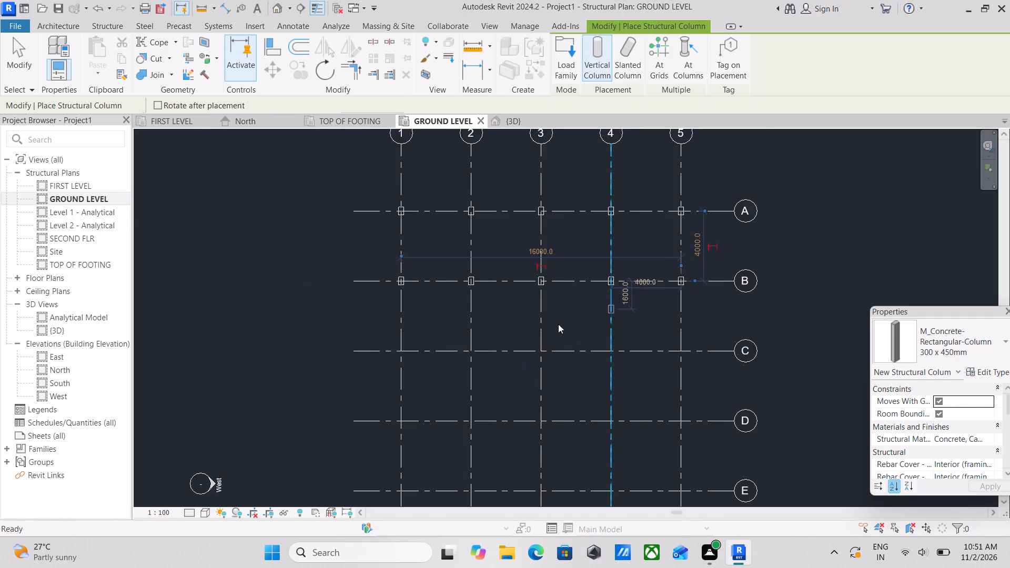
{"action": "scroll", "coordinate": [419, 349], "scroll_direction": "up", "scroll_amount": 2}
{"action": "left_click", "coordinate": [393, 352]}
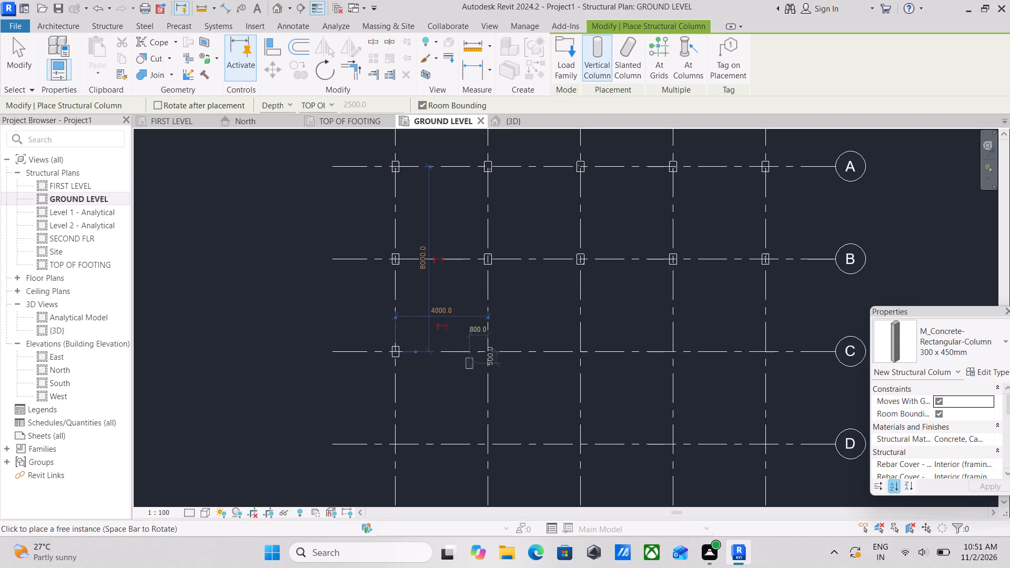
{"action": "left_click", "coordinate": [491, 352]}
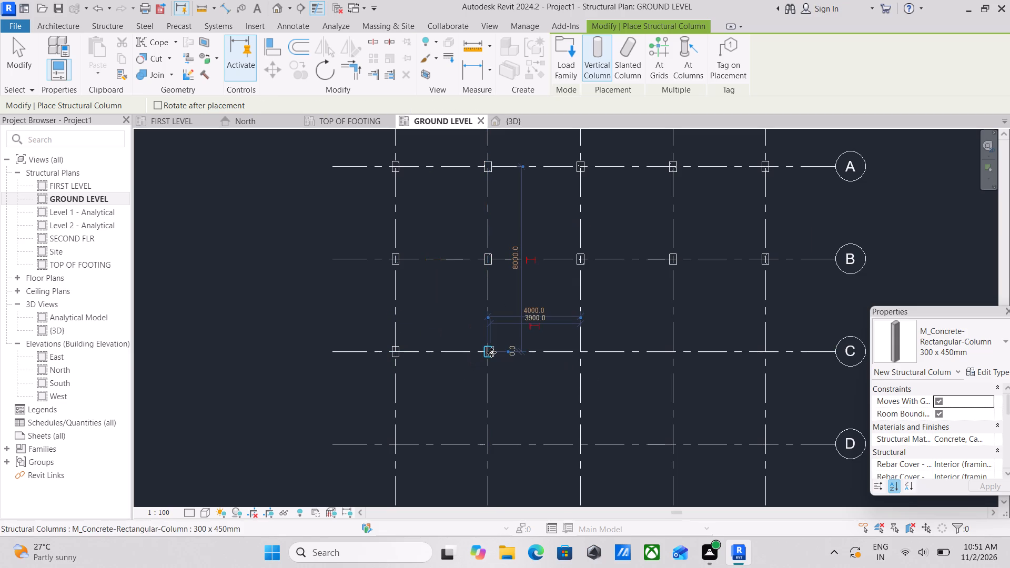
{"action": "scroll", "coordinate": [512, 343], "scroll_direction": "down", "scroll_amount": 1}
{"action": "middle_click_drag", "start_coordinate": [512, 343], "coordinate": [427, 342]}
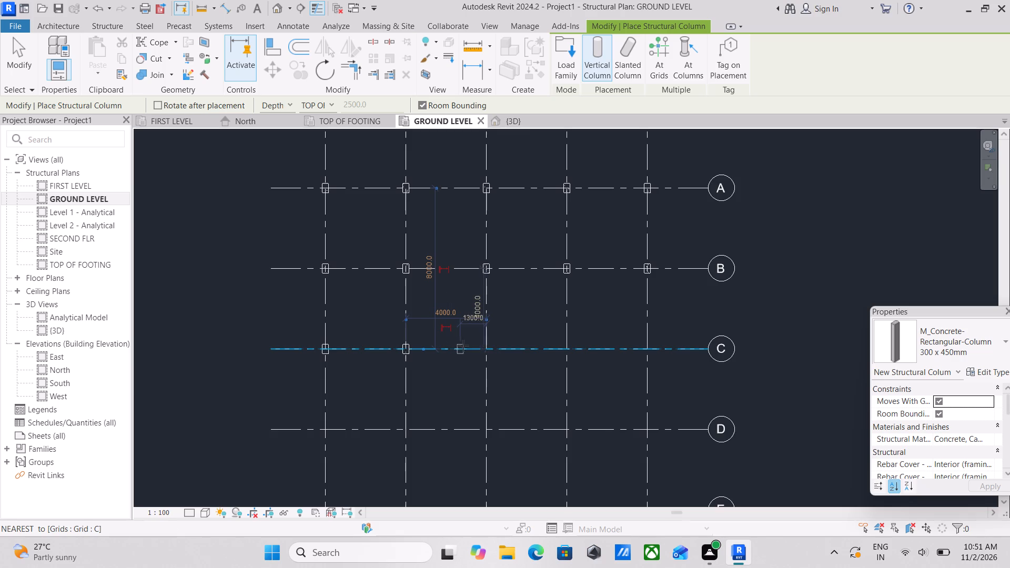
{"action": "scroll", "coordinate": [473, 348], "scroll_direction": "up", "scroll_amount": 3}
{"action": "left_click", "coordinate": [493, 349]}
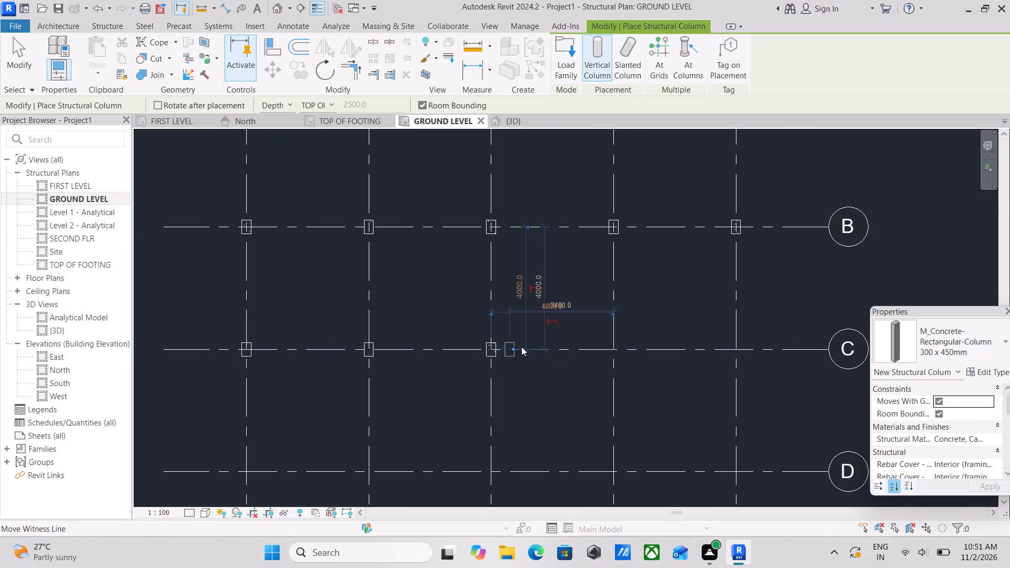
{"action": "scroll", "coordinate": [564, 343], "scroll_direction": "down", "scroll_amount": 2}
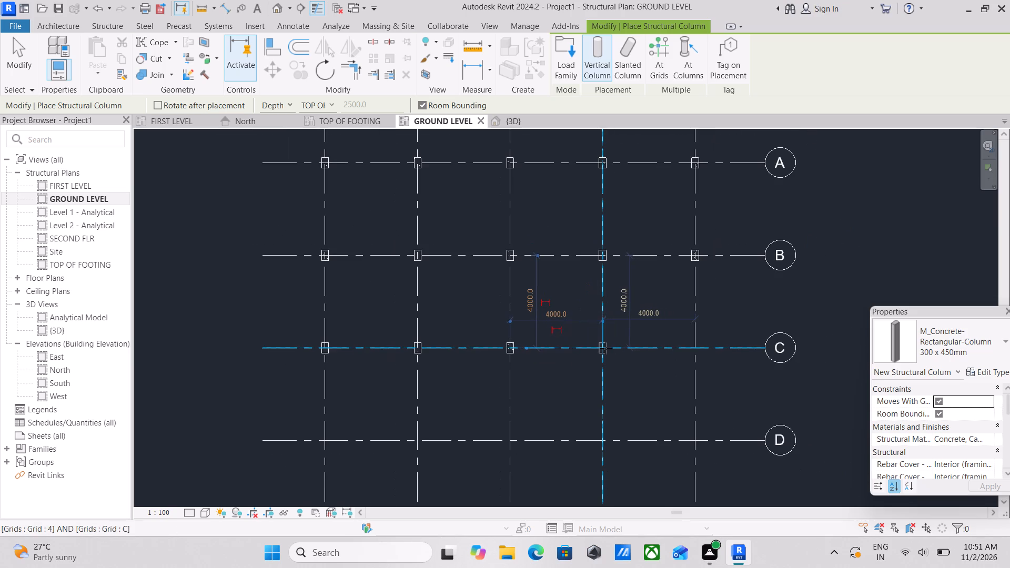
{"action": "left_click", "coordinate": [605, 348]}
{"action": "scroll", "coordinate": [625, 316], "scroll_direction": "down", "scroll_amount": 2}
{"action": "middle_click_drag", "start_coordinate": [624, 316], "coordinate": [548, 306]}
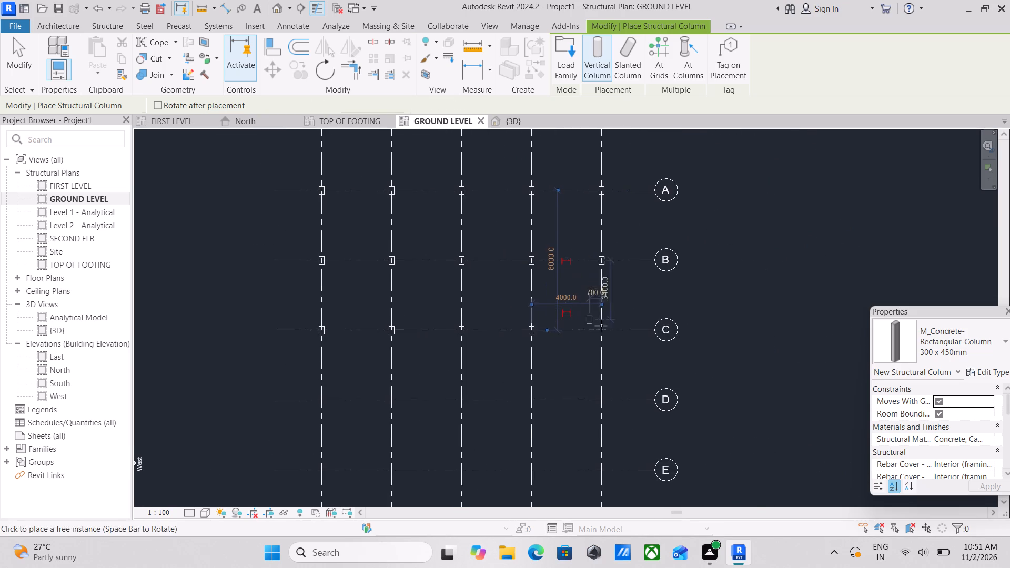
{"action": "scroll", "coordinate": [606, 331], "scroll_direction": "up", "scroll_amount": 2}
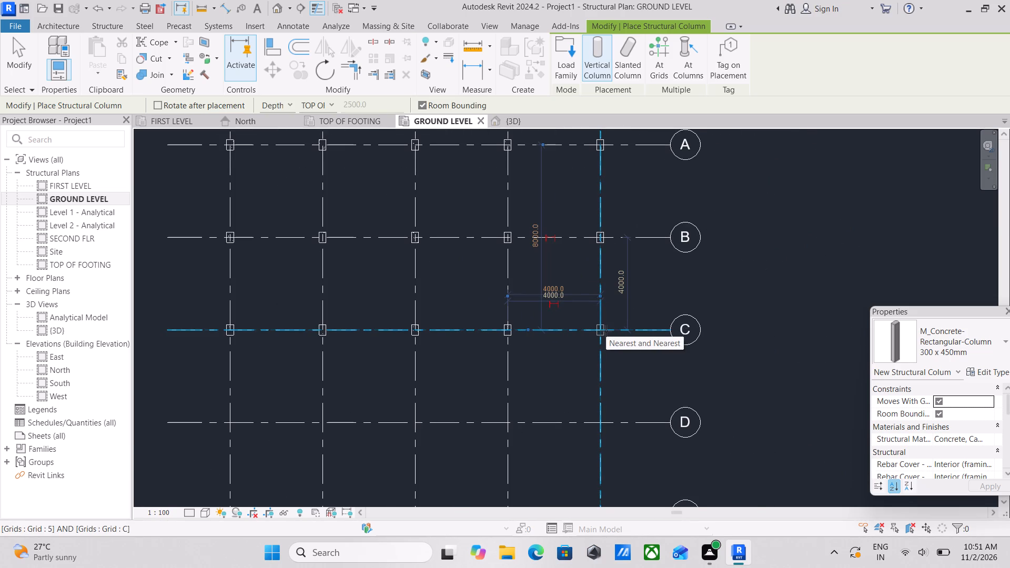
{"action": "scroll", "coordinate": [606, 331], "scroll_direction": "up", "scroll_amount": 3}
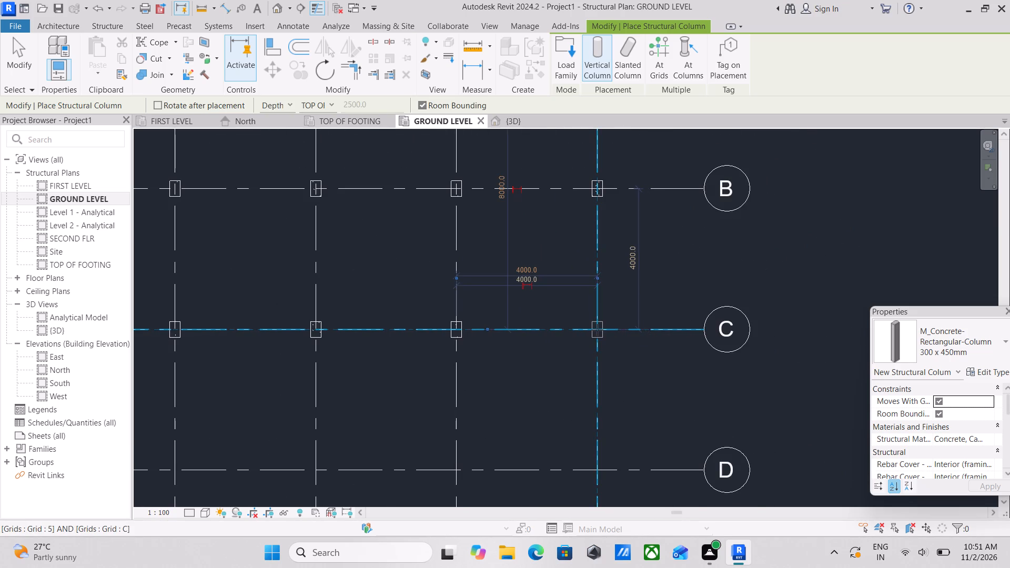
{"action": "left_click", "coordinate": [597, 330]}
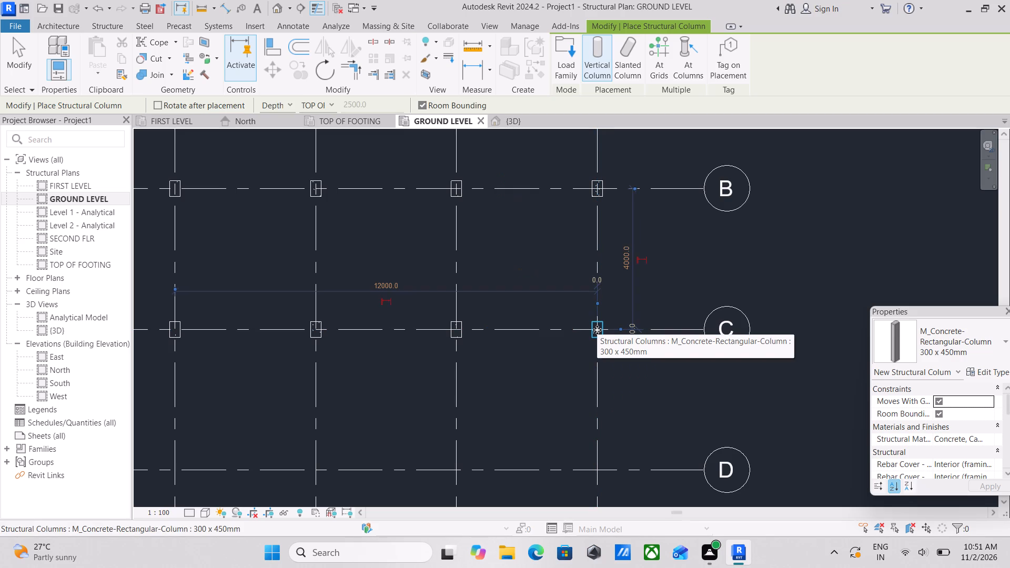
{"action": "scroll", "coordinate": [575, 365], "scroll_direction": "down", "scroll_amount": 3}
{"action": "middle_click_drag", "start_coordinate": [574, 357], "coordinate": [582, 327]}
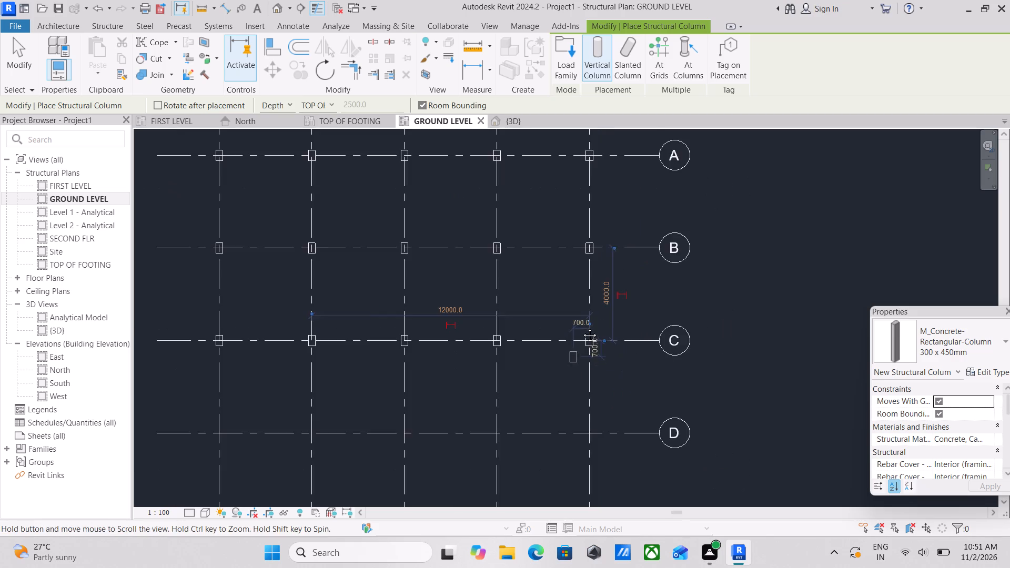
Place the same 300 x 450mm concrete columns along grid D at its intersections with grids 1 to 5.
{"action": "middle_click_drag", "start_coordinate": [582, 327], "coordinate": [583, 322]}
{"action": "middle_click_drag", "start_coordinate": [275, 391], "coordinate": [432, 355]}
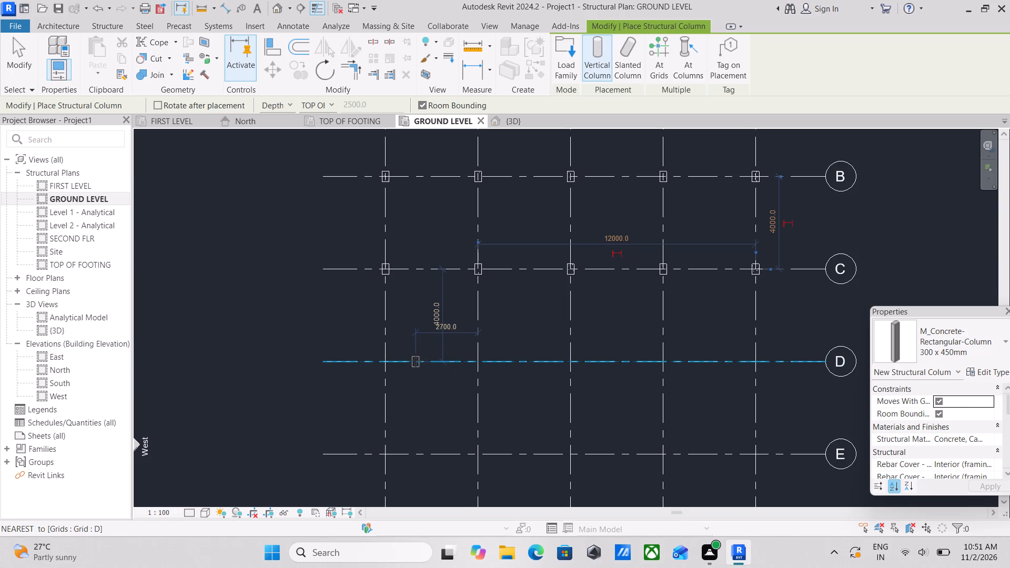
{"action": "scroll", "coordinate": [389, 366], "scroll_direction": "up", "scroll_amount": 3}
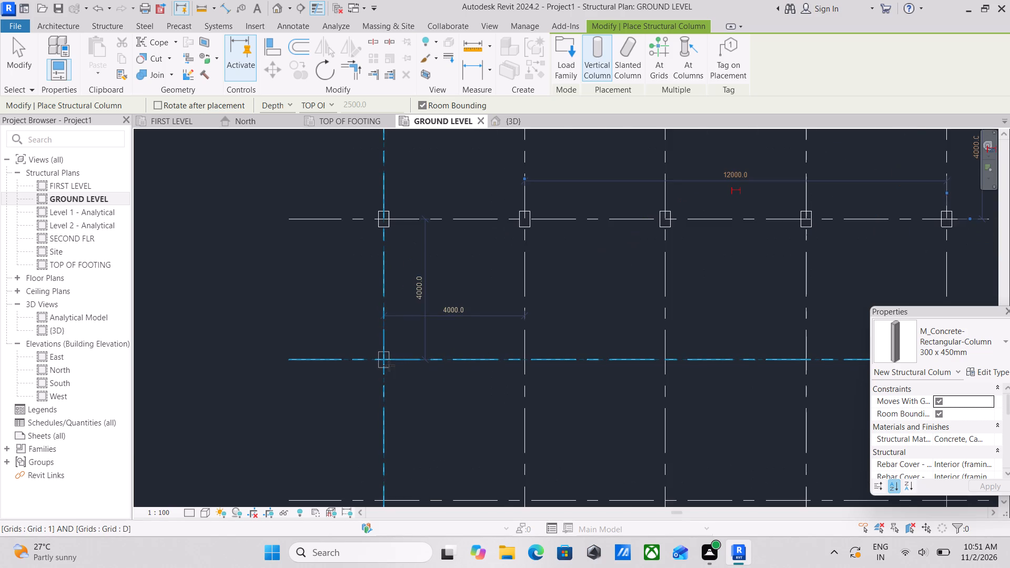
{"action": "left_click", "coordinate": [388, 366]}
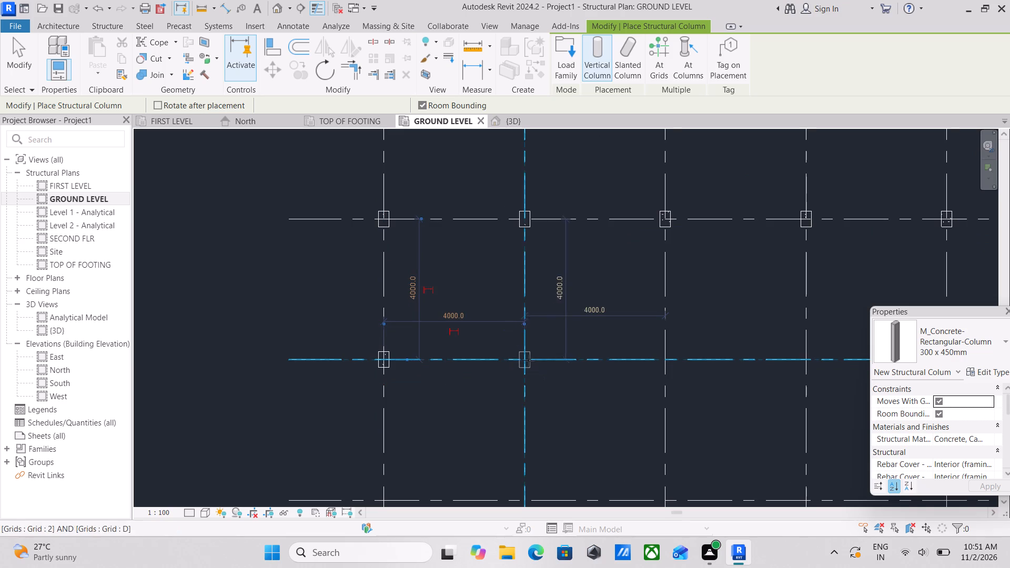
{"action": "left_click", "coordinate": [522, 360]}
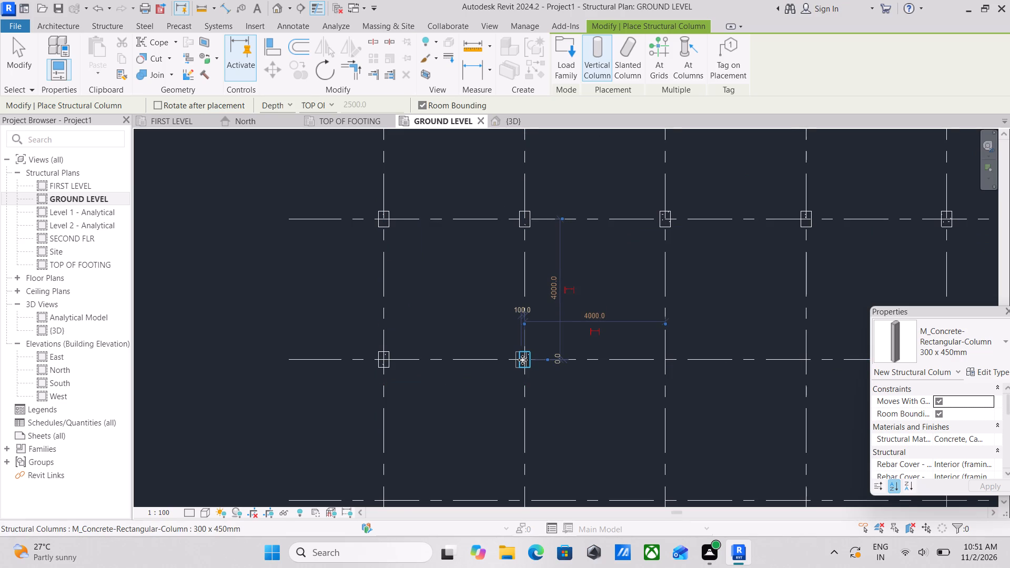
{"action": "scroll", "coordinate": [536, 363], "scroll_direction": "down", "scroll_amount": 2}
{"action": "middle_click_drag", "start_coordinate": [537, 363], "coordinate": [387, 356]}
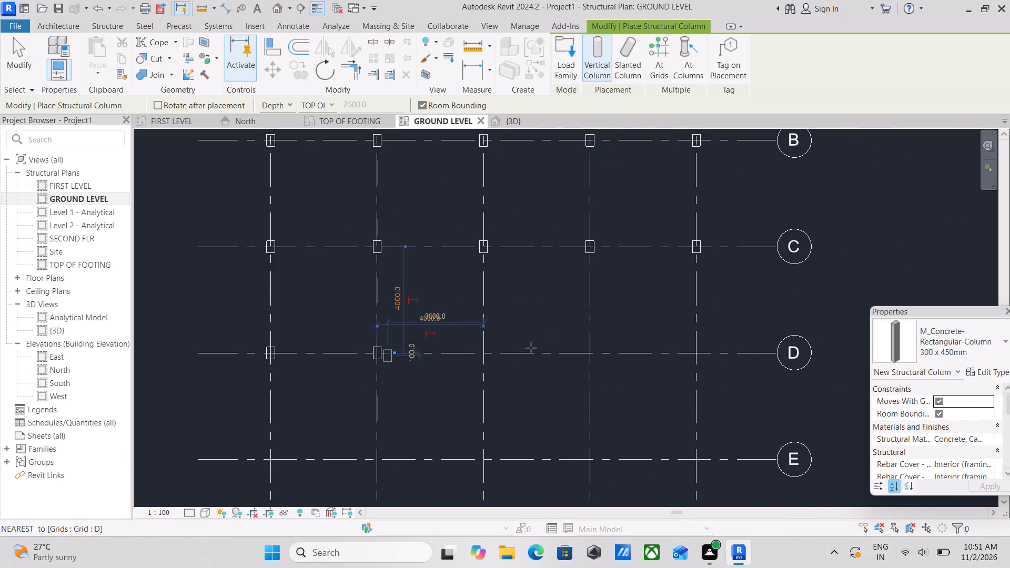
{"action": "left_click", "coordinate": [487, 352]}
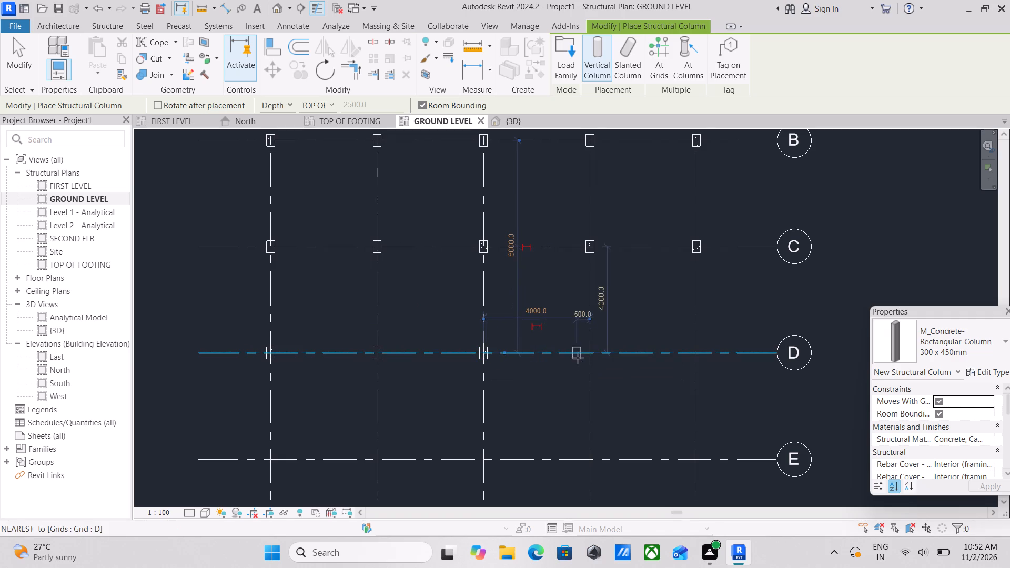
{"action": "left_click", "coordinate": [591, 357]}
{"action": "scroll", "coordinate": [599, 352], "scroll_direction": "down", "scroll_amount": 1}
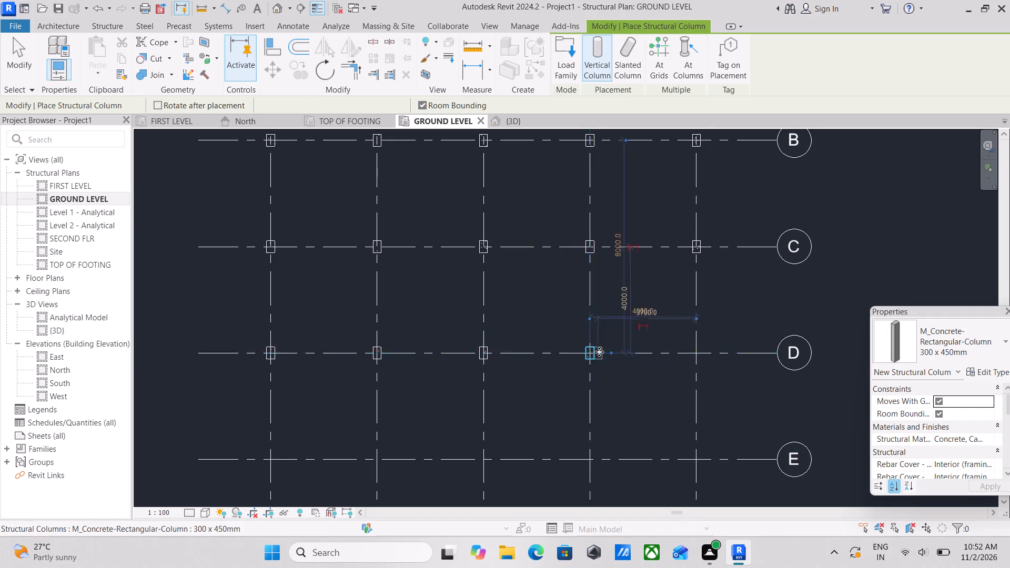
{"action": "middle_click_drag", "start_coordinate": [599, 352], "coordinate": [456, 359]}
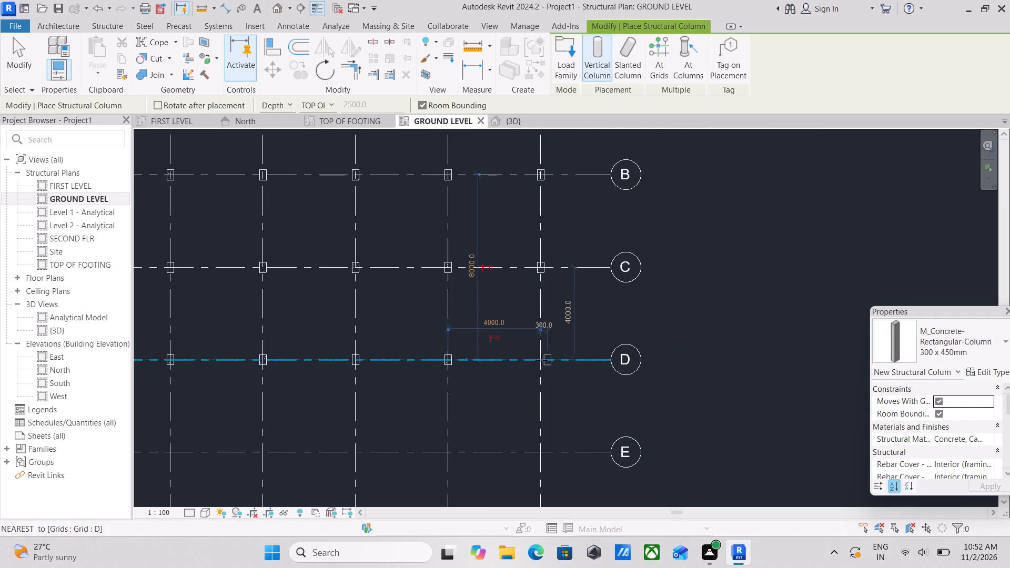
{"action": "left_click", "coordinate": [539, 360]}
Place the same 300 x 450mm concrete columns along grid E at its intersections with grids 1 to 5, finishing column placement.
{"action": "scroll", "coordinate": [382, 428], "scroll_direction": "down", "scroll_amount": 2}
{"action": "middle_click_drag", "start_coordinate": [365, 428], "coordinate": [407, 423]}
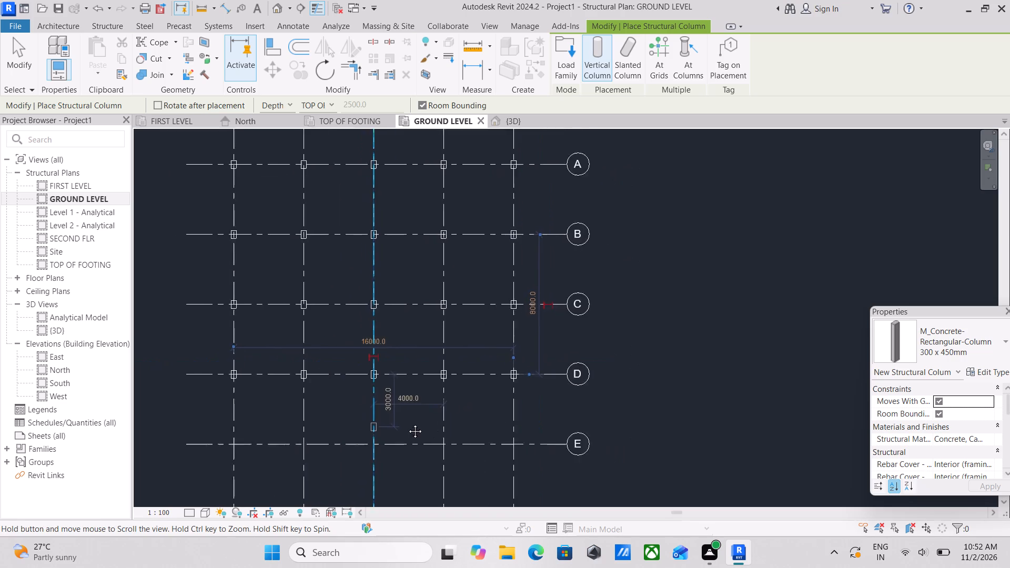
{"action": "middle_click_drag", "start_coordinate": [407, 423], "coordinate": [472, 423]}
{"action": "scroll", "coordinate": [326, 448], "scroll_direction": "up", "scroll_amount": 2}
{"action": "left_click", "coordinate": [329, 443]}
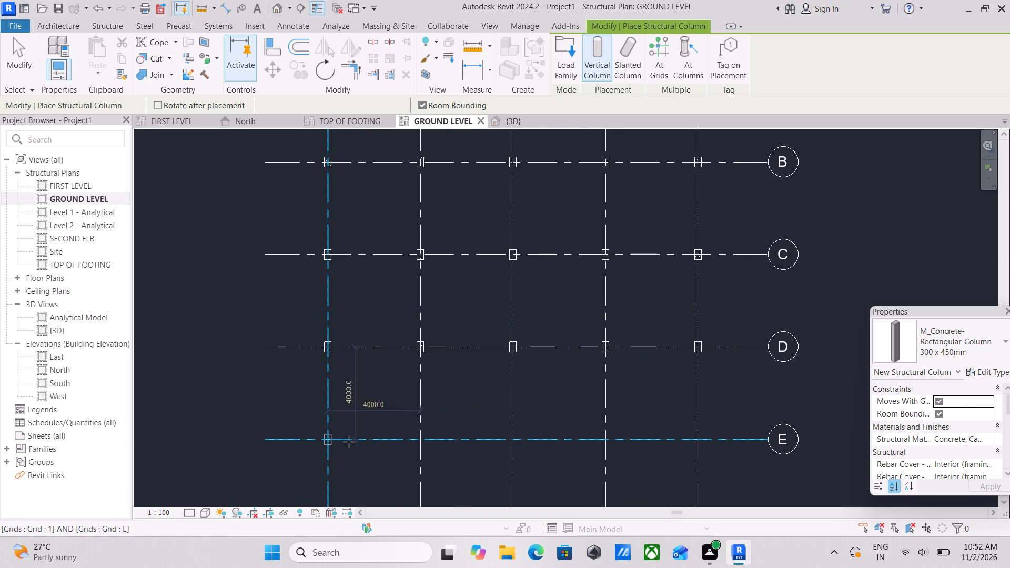
{"action": "left_click", "coordinate": [421, 438]}
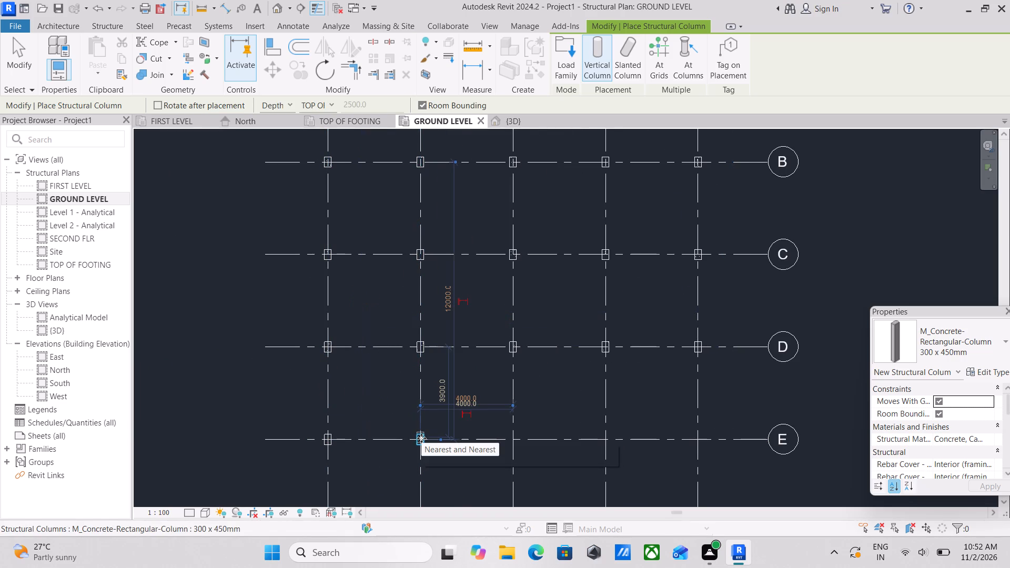
{"action": "scroll", "coordinate": [454, 449], "scroll_direction": "down", "scroll_amount": 2}
{"action": "middle_click_drag", "start_coordinate": [454, 449], "coordinate": [448, 445]}
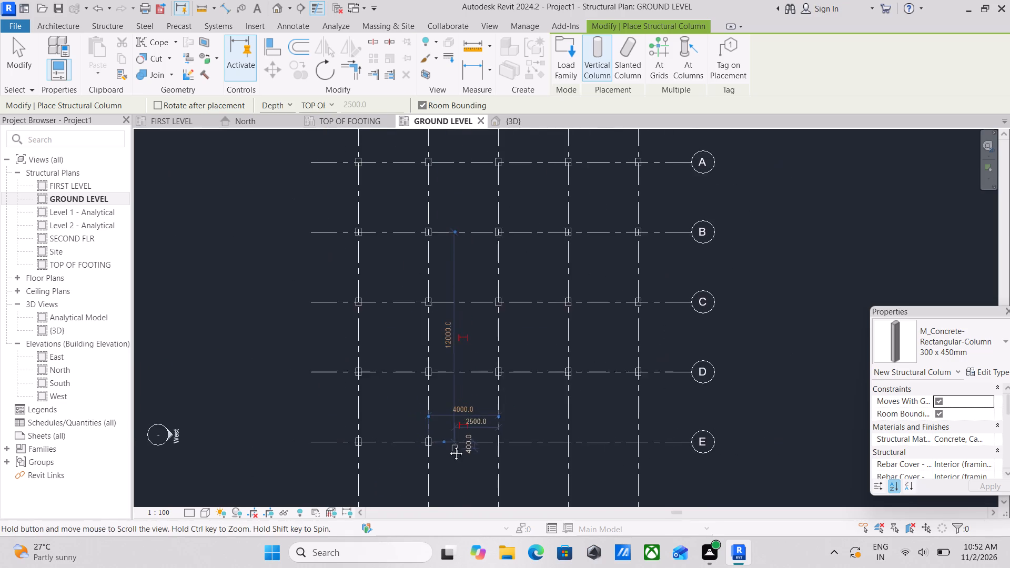
{"action": "middle_click_drag", "start_coordinate": [448, 445], "coordinate": [404, 407]}
{"action": "scroll", "coordinate": [452, 406], "scroll_direction": "up", "scroll_amount": 3}
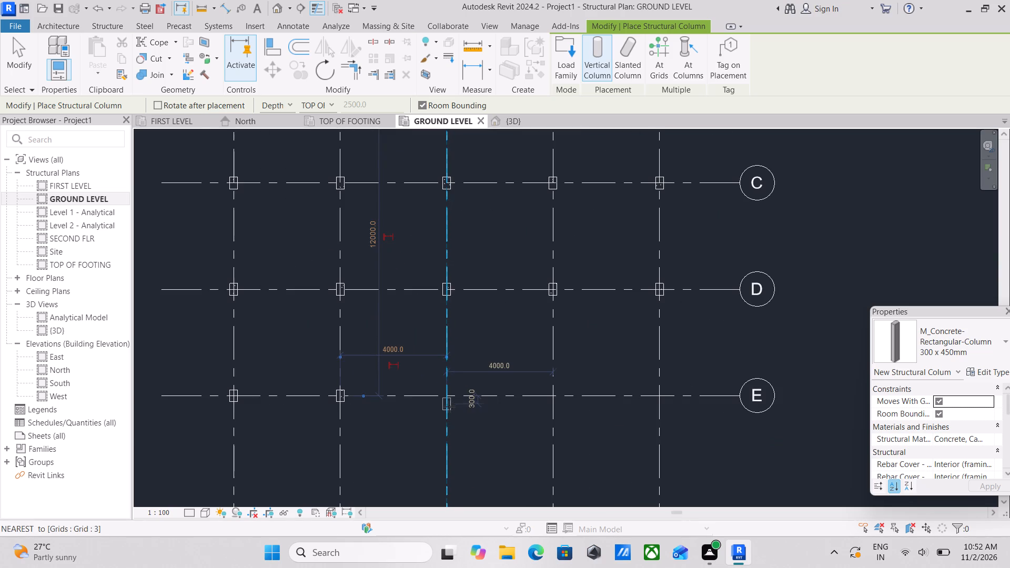
{"action": "scroll", "coordinate": [449, 407], "scroll_direction": "up", "scroll_amount": 3}
{"action": "left_click", "coordinate": [446, 392]}
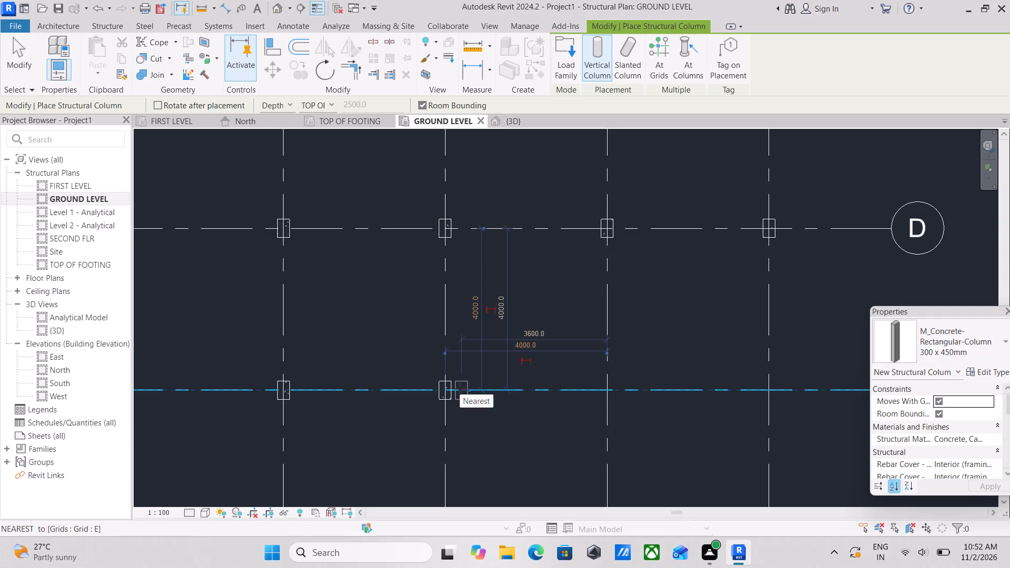
{"action": "scroll", "coordinate": [506, 394], "scroll_direction": "down", "scroll_amount": 1}
{"action": "middle_click_drag", "start_coordinate": [506, 394], "coordinate": [355, 390]}
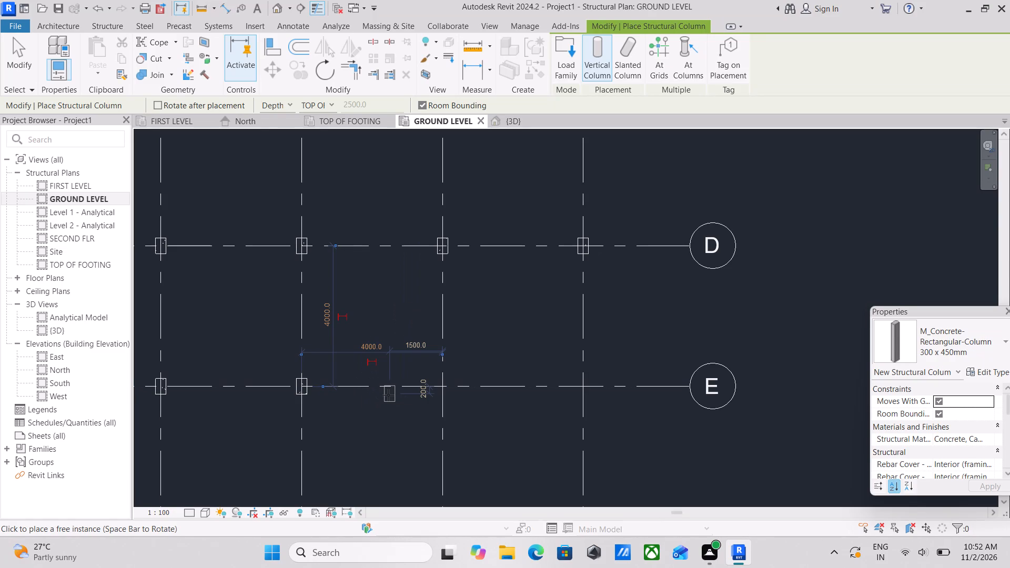
{"action": "scroll", "coordinate": [443, 391], "scroll_direction": "up", "scroll_amount": 1}
{"action": "left_click", "coordinate": [444, 391]}
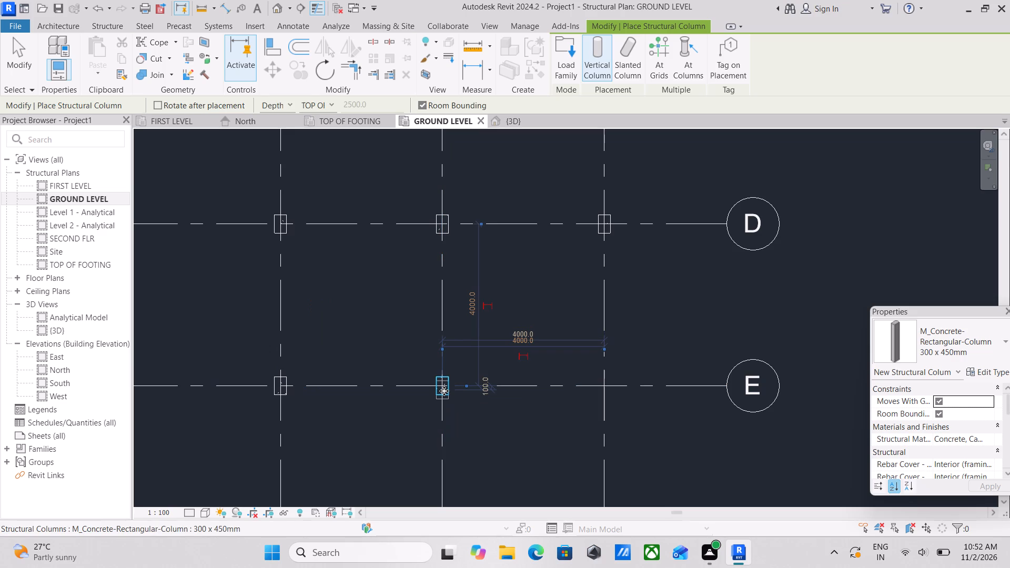
{"action": "scroll", "coordinate": [463, 383], "scroll_direction": "down", "scroll_amount": 2}
{"action": "middle_click_drag", "start_coordinate": [463, 383], "coordinate": [425, 379]}
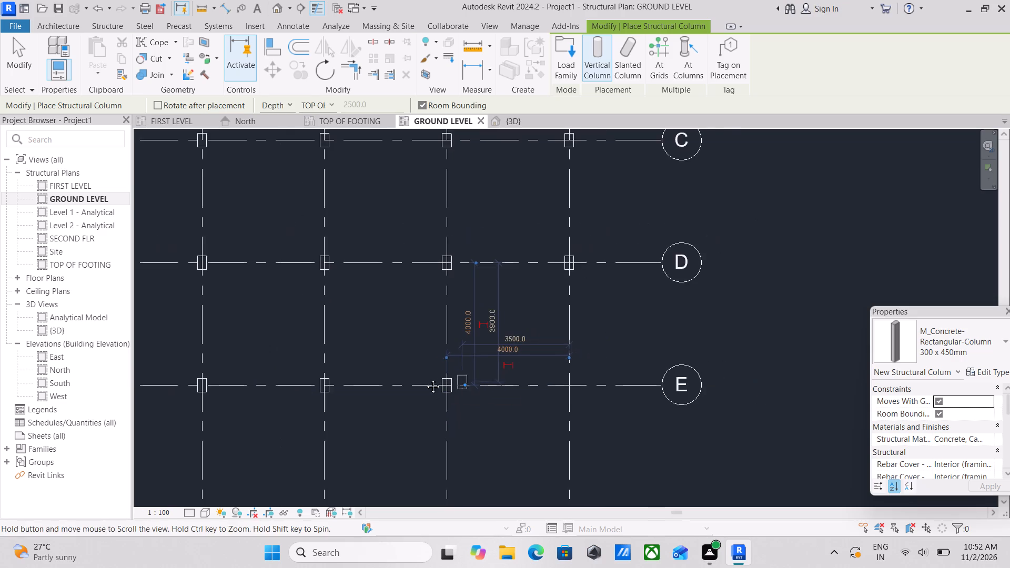
{"action": "middle_click_drag", "start_coordinate": [425, 379], "coordinate": [373, 378]}
{"action": "left_click", "coordinate": [484, 378]}
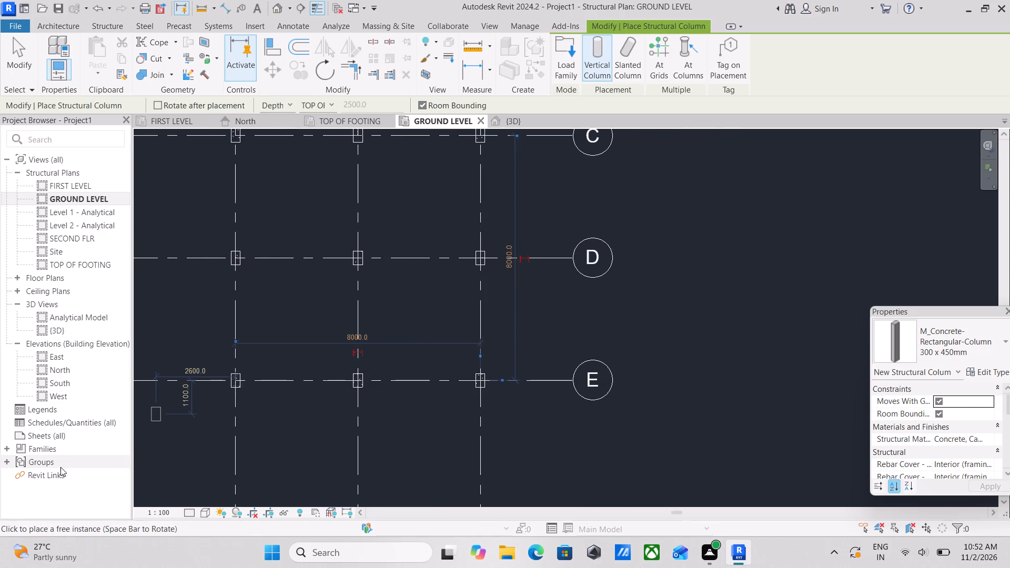
{"action": "scroll", "coordinate": [62, 467], "scroll_direction": "down", "scroll_amount": 4}
{"action": "scroll", "coordinate": [126, 431], "scroll_direction": "down", "scroll_amount": 2}
{"action": "key", "text": "Escape"}
{"action": "key", "text": "Escape"}
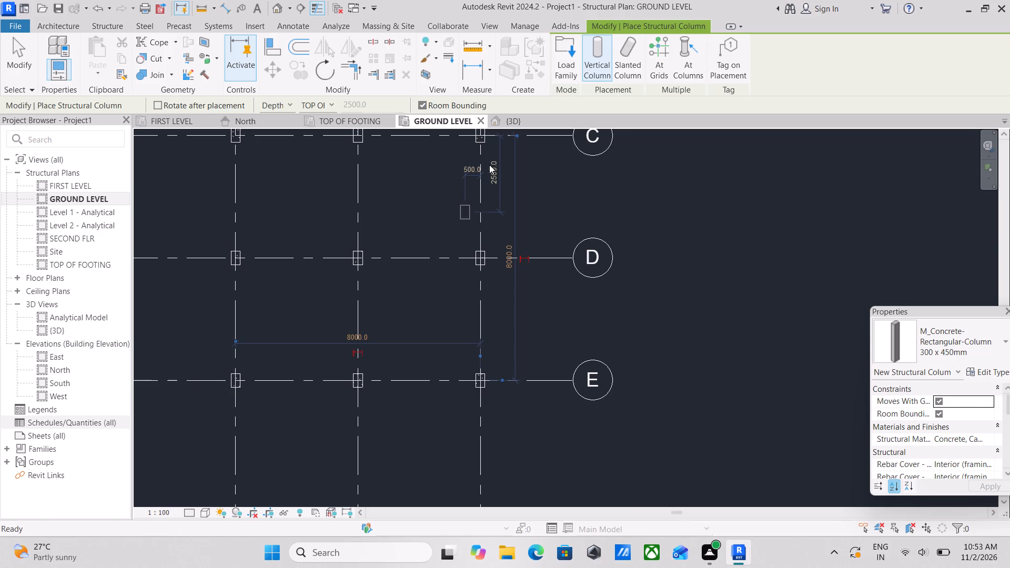
Review the columns on their footings in the 3D view and up close around A-1 in the TOP OF FOOTING plan.
{"action": "left_click", "coordinate": [509, 122]}
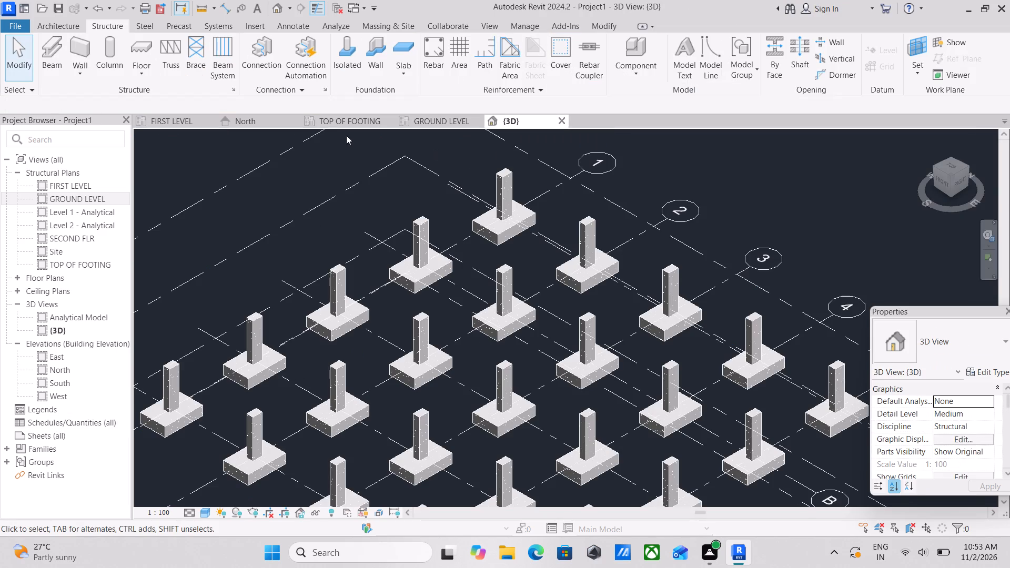
{"action": "left_click", "coordinate": [337, 126]}
{"action": "scroll", "coordinate": [337, 168], "scroll_direction": "up", "scroll_amount": 1}
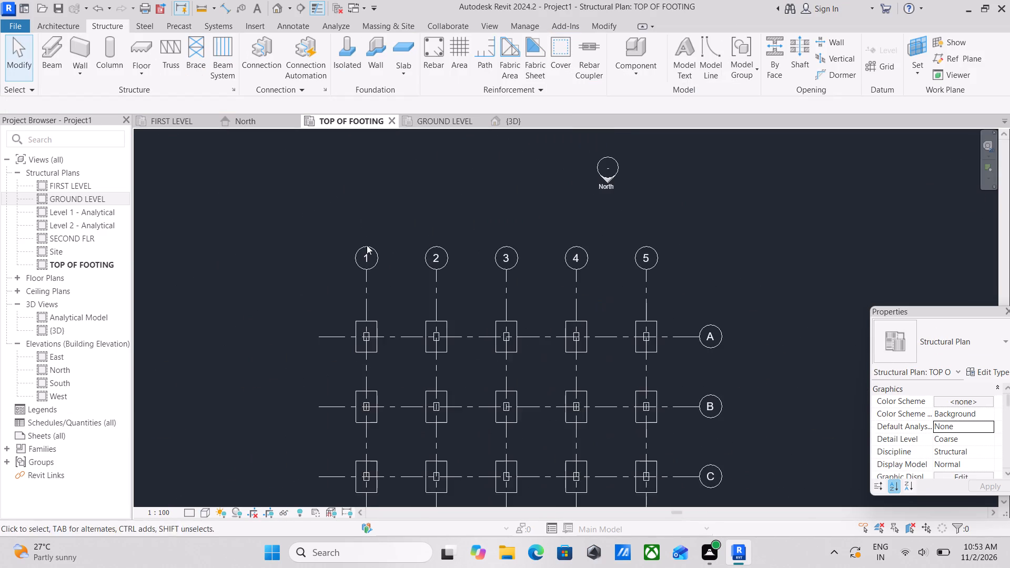
{"action": "scroll", "coordinate": [392, 369], "scroll_direction": "up", "scroll_amount": 7}
{"action": "scroll", "coordinate": [254, 317], "scroll_direction": "up", "scroll_amount": 3}
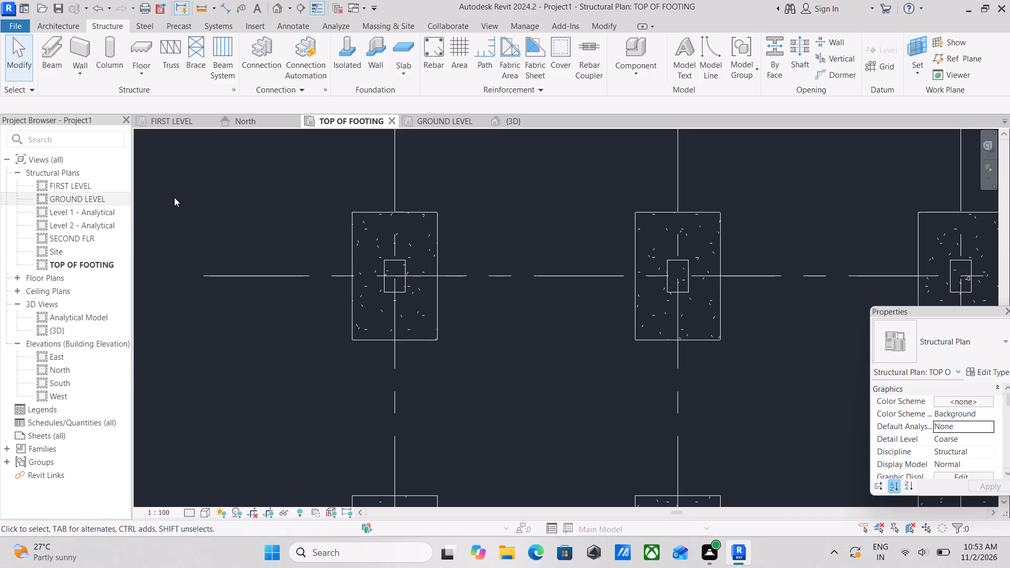
{"action": "scroll", "coordinate": [225, 287], "scroll_direction": "down", "scroll_amount": 2}
{"action": "scroll", "coordinate": [309, 277], "scroll_direction": "down", "scroll_amount": 2}
{"action": "middle_click", "coordinate": [302, 279]}
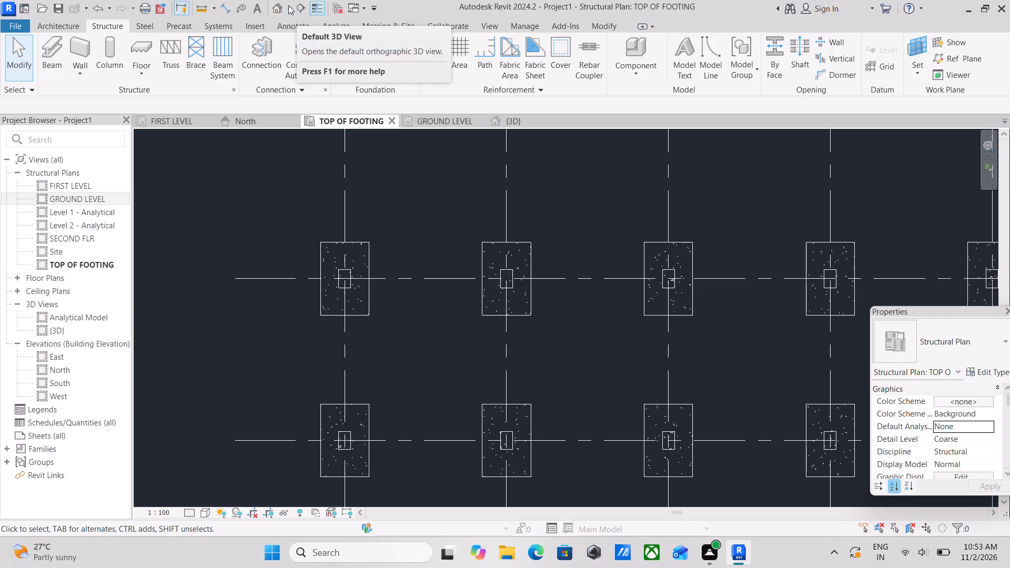
Draw a building section across the A-1 footing, parallel to grid A and just below its column, looking toward the column.
{"action": "left_click", "coordinate": [297, 6]}
{"action": "scroll", "coordinate": [300, 333], "scroll_direction": "up", "scroll_amount": 3}
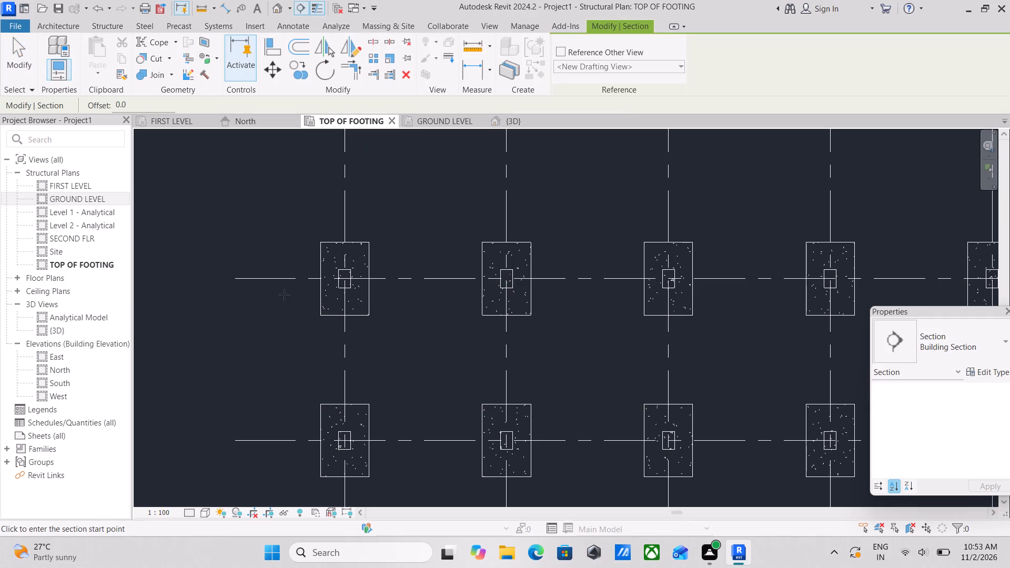
{"action": "scroll", "coordinate": [284, 294], "scroll_direction": "up", "scroll_amount": 3}
{"action": "left_click", "coordinate": [292, 296]}
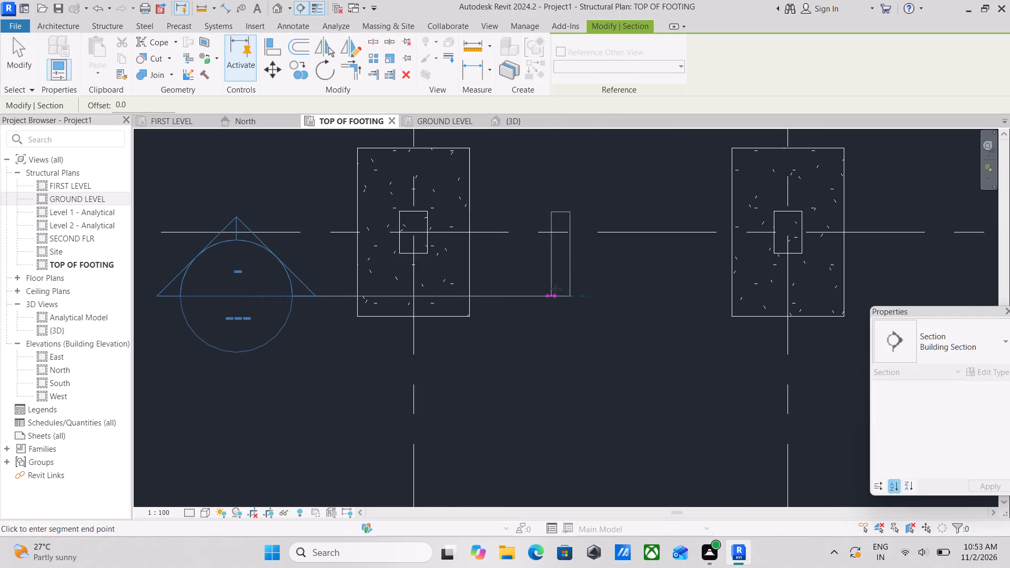
{"action": "left_click", "coordinate": [584, 296]}
Reduce the new section's view depth so its far boundary lies just beyond the A-1 column, within the footing outline.
{"action": "scroll", "coordinate": [461, 255], "scroll_direction": "down", "scroll_amount": 3}
{"action": "middle_click_drag", "start_coordinate": [461, 268], "coordinate": [464, 341]}
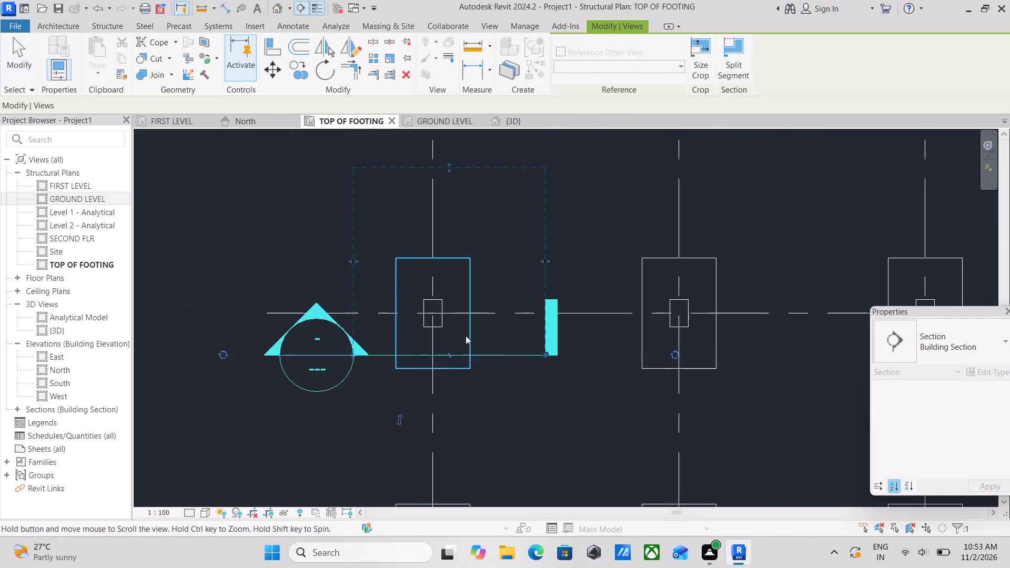
{"action": "scroll", "coordinate": [520, 247], "scroll_direction": "down", "scroll_amount": 2}
{"action": "middle_click_drag", "start_coordinate": [520, 247], "coordinate": [533, 291]}
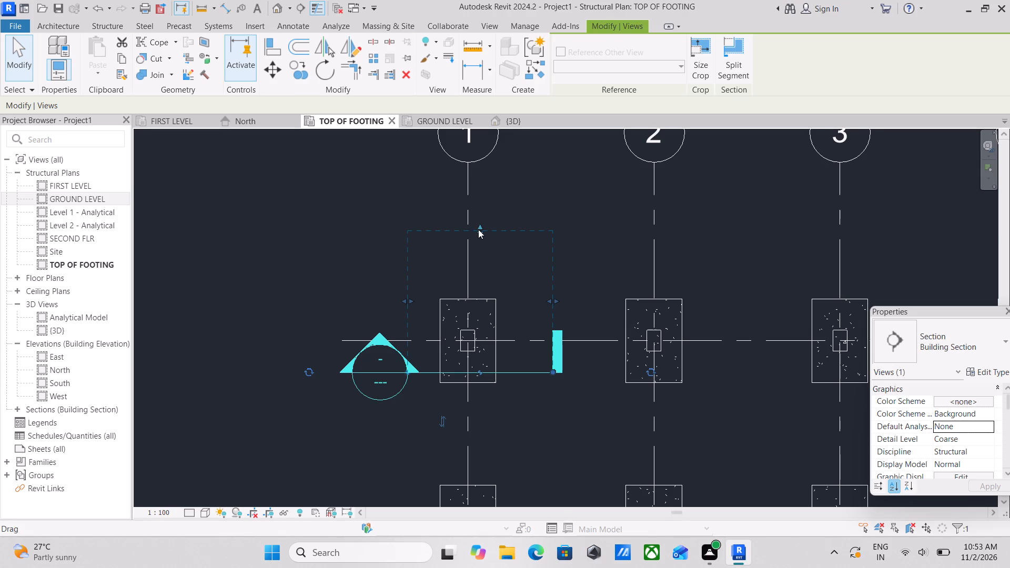
{"action": "left_click_drag", "start_coordinate": [478, 229], "coordinate": [477, 315]}
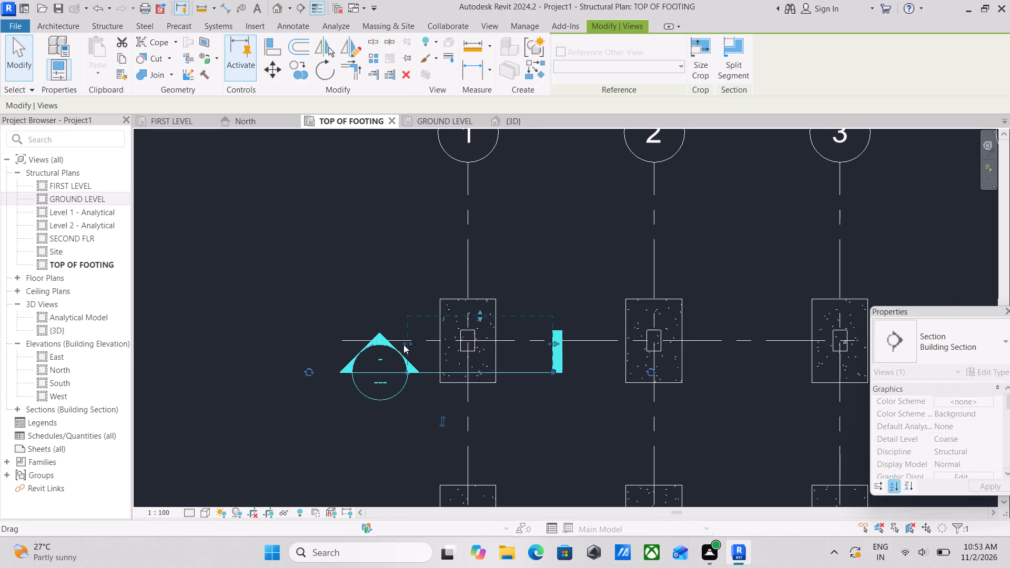
Open the section view cut through the A-1 footing.
{"action": "scroll", "coordinate": [382, 348], "scroll_direction": "up", "scroll_amount": 3}
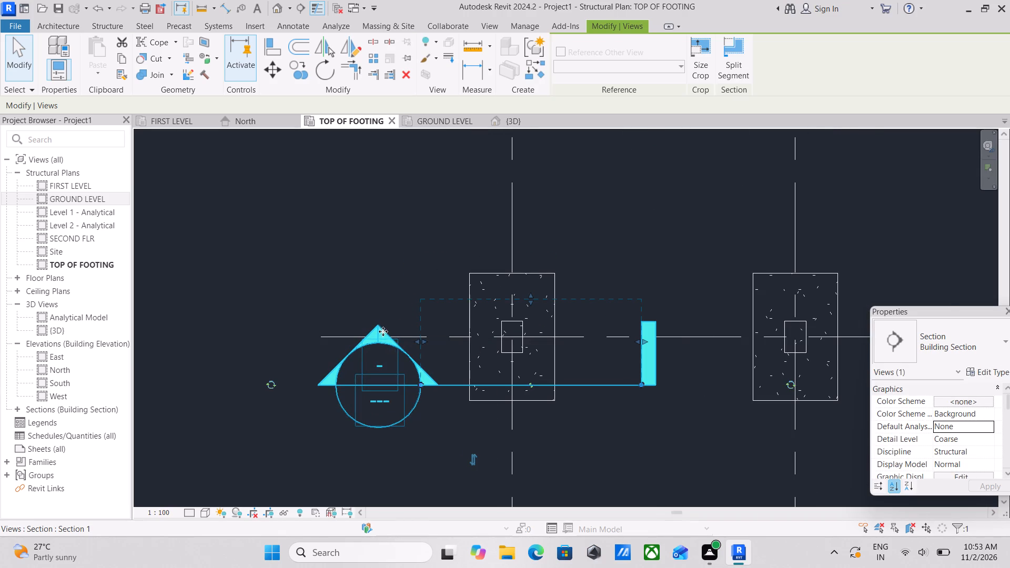
{"action": "scroll", "coordinate": [518, 325], "scroll_direction": "up", "scroll_amount": 3}
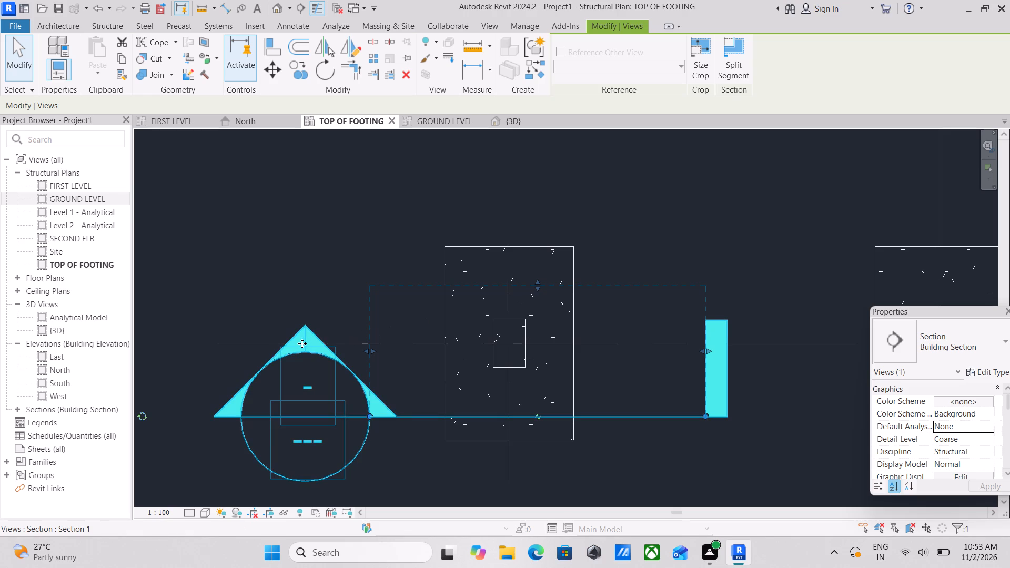
{"action": "right_click", "coordinate": [302, 343]}
{"action": "left_click", "coordinate": [369, 236]}
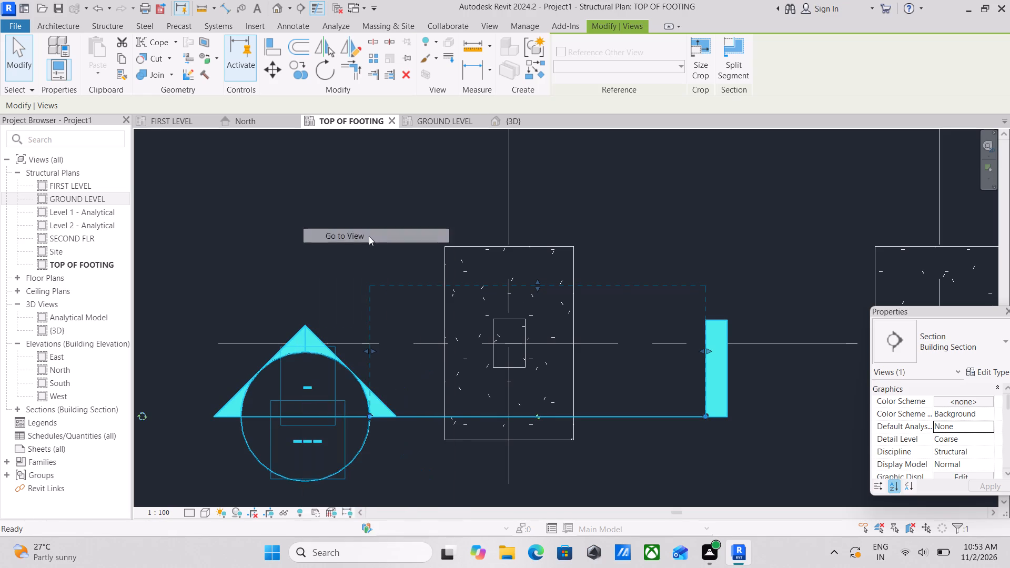
Lower the top edge of the section view's crop region so only the footing and a short column stub remain inside.
{"action": "middle_click_drag", "start_coordinate": [527, 357], "coordinate": [526, 327]}
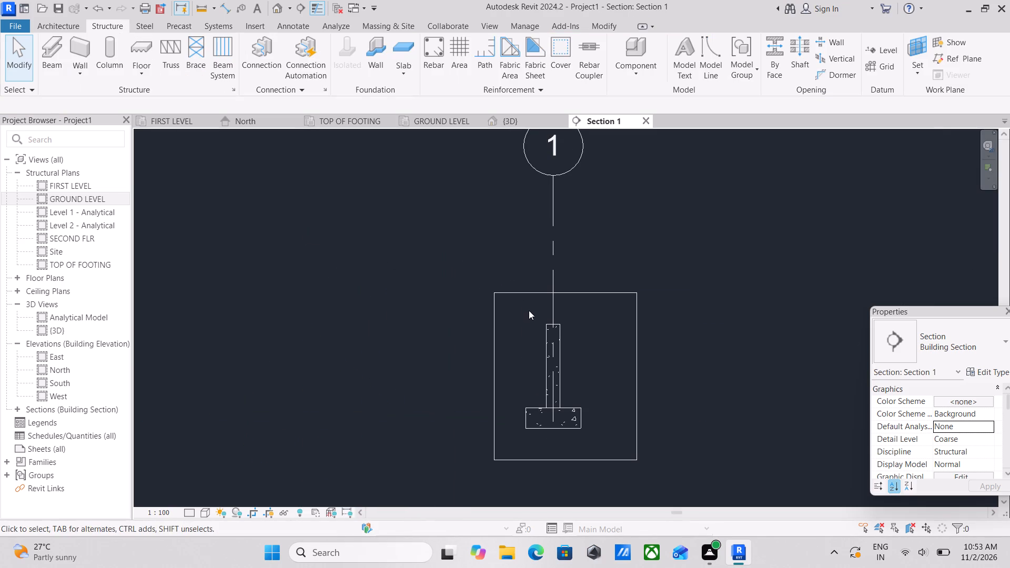
{"action": "left_click", "coordinate": [516, 288]}
{"action": "scroll", "coordinate": [569, 320], "scroll_direction": "up", "scroll_amount": 2}
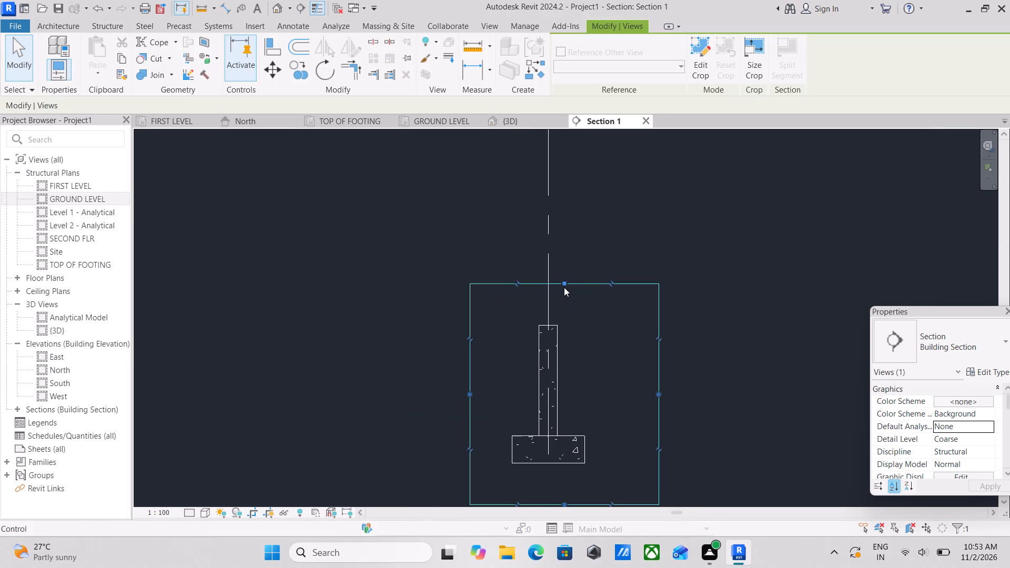
{"action": "left_click_drag", "start_coordinate": [564, 285], "coordinate": [562, 401]}
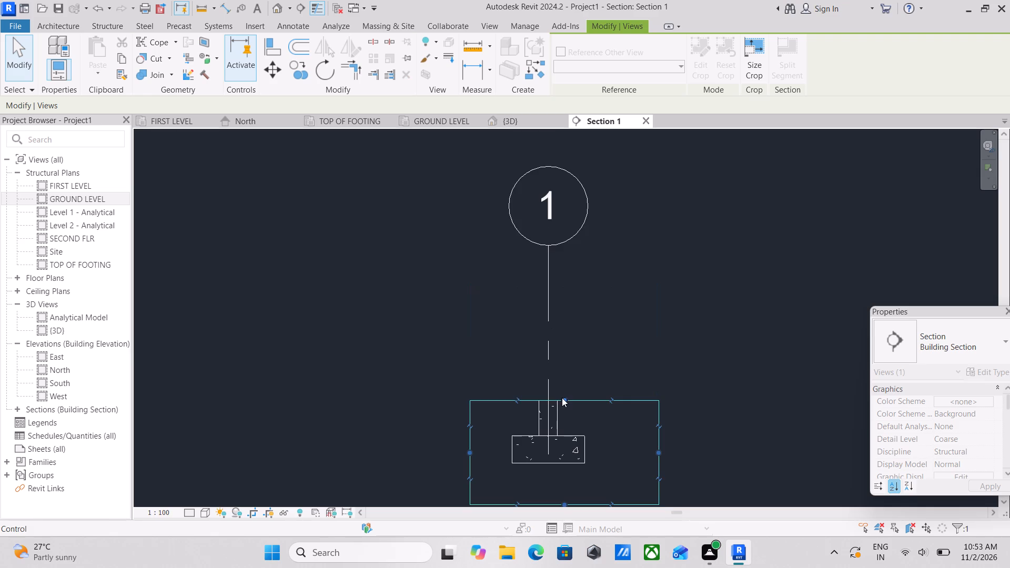
{"action": "scroll", "coordinate": [564, 392], "scroll_direction": "up", "scroll_amount": 1}
{"action": "middle_click_drag", "start_coordinate": [573, 386], "coordinate": [617, 247]}
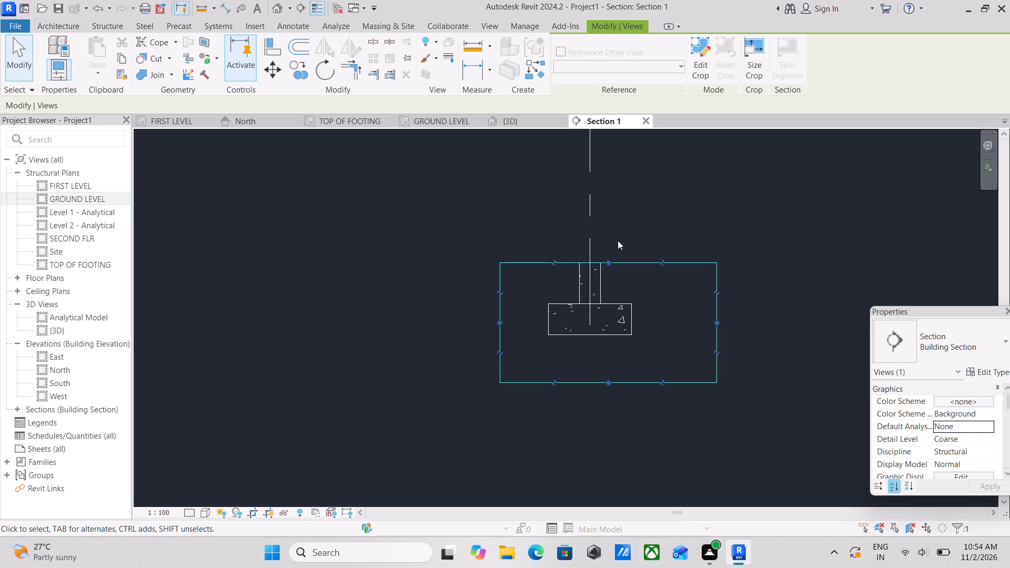
Lower the top edge of the section view's crop region further, leaving a shorter column stub above the footing.
{"action": "scroll", "coordinate": [621, 326], "scroll_direction": "up", "scroll_amount": 3}
{"action": "scroll", "coordinate": [618, 270], "scroll_direction": "up", "scroll_amount": 2}
{"action": "scroll", "coordinate": [460, 222], "scroll_direction": "down", "scroll_amount": 2}
{"action": "middle_click_drag", "start_coordinate": [457, 226], "coordinate": [433, 287]}
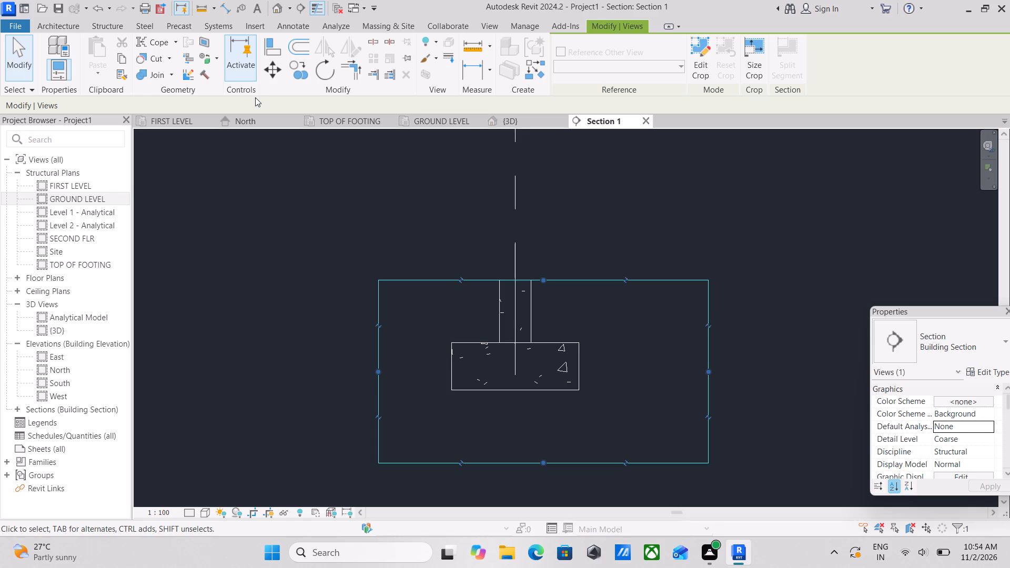
{"action": "scroll", "coordinate": [501, 246], "scroll_direction": "down", "scroll_amount": 1}
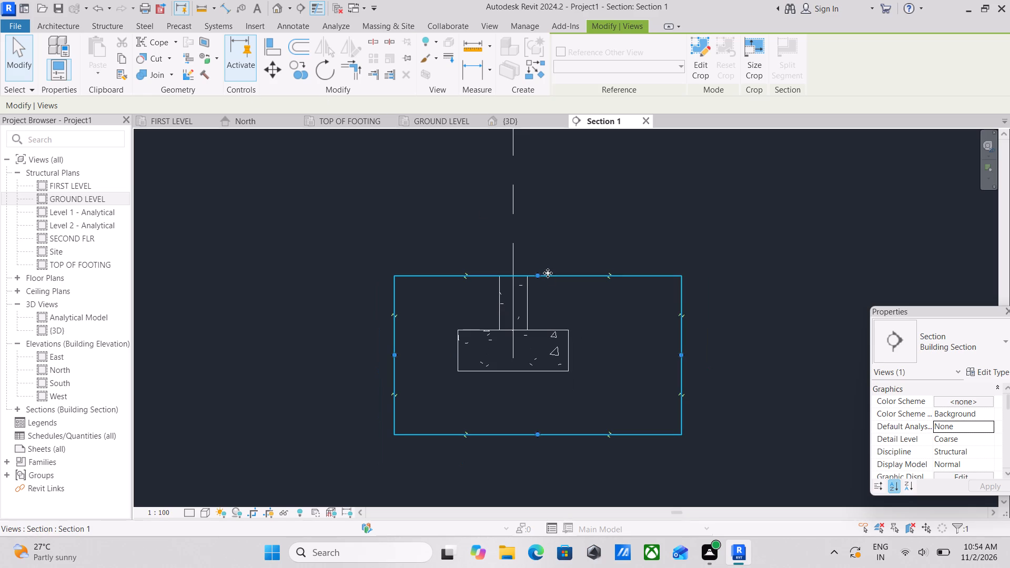
{"action": "left_click_drag", "start_coordinate": [542, 276], "coordinate": [537, 295]}
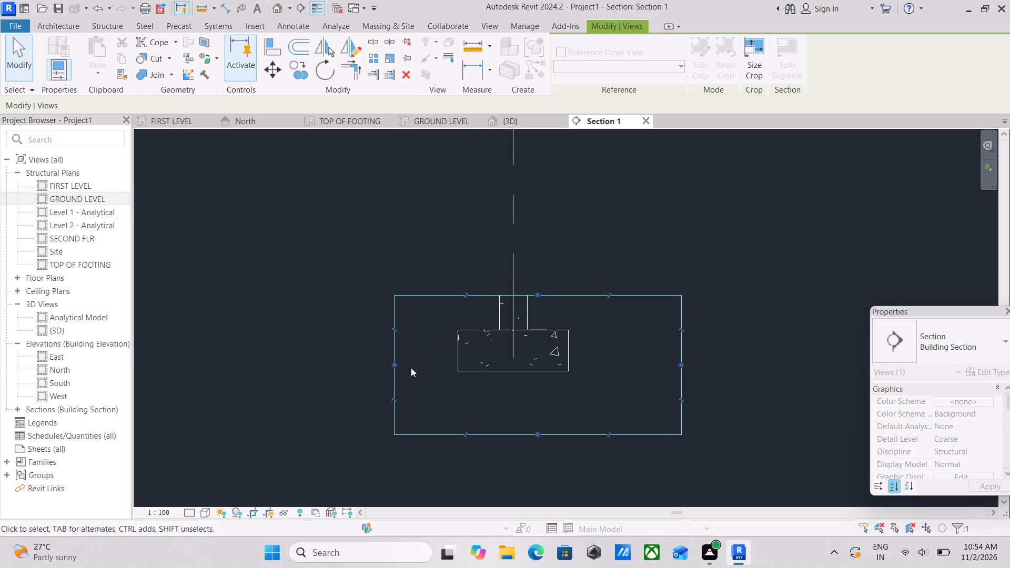
Add a new rebar cover setting with a cover distance of 20 mm.
{"action": "scroll", "coordinate": [410, 367], "scroll_direction": "up", "scroll_amount": 3}
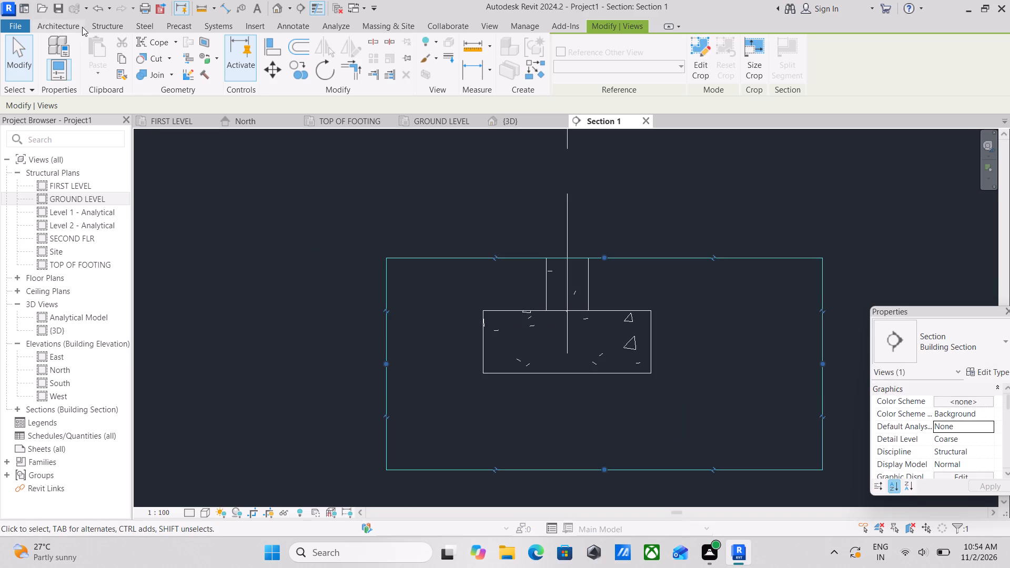
{"action": "left_click", "coordinate": [93, 25]}
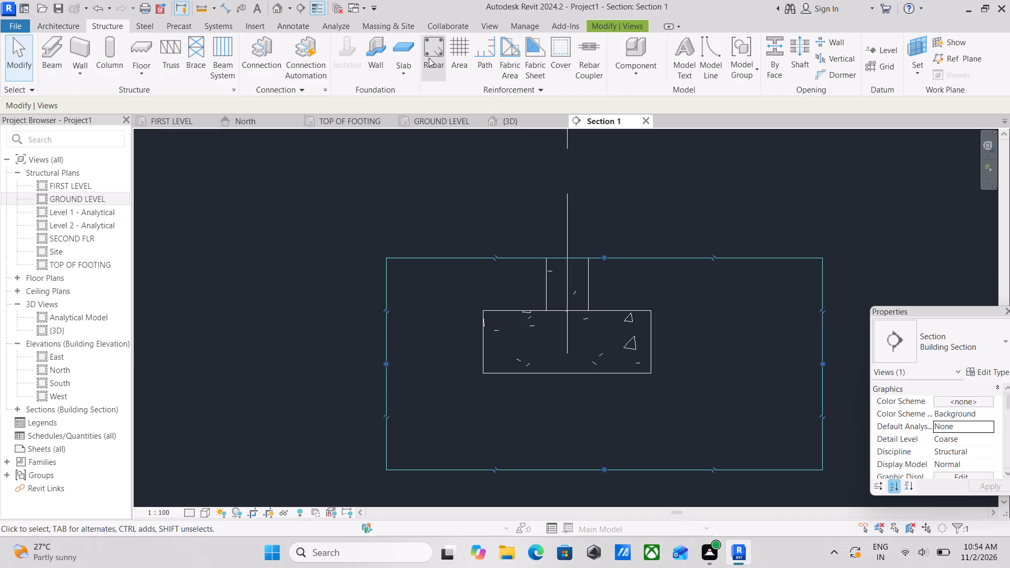
{"action": "left_click", "coordinate": [565, 63]}
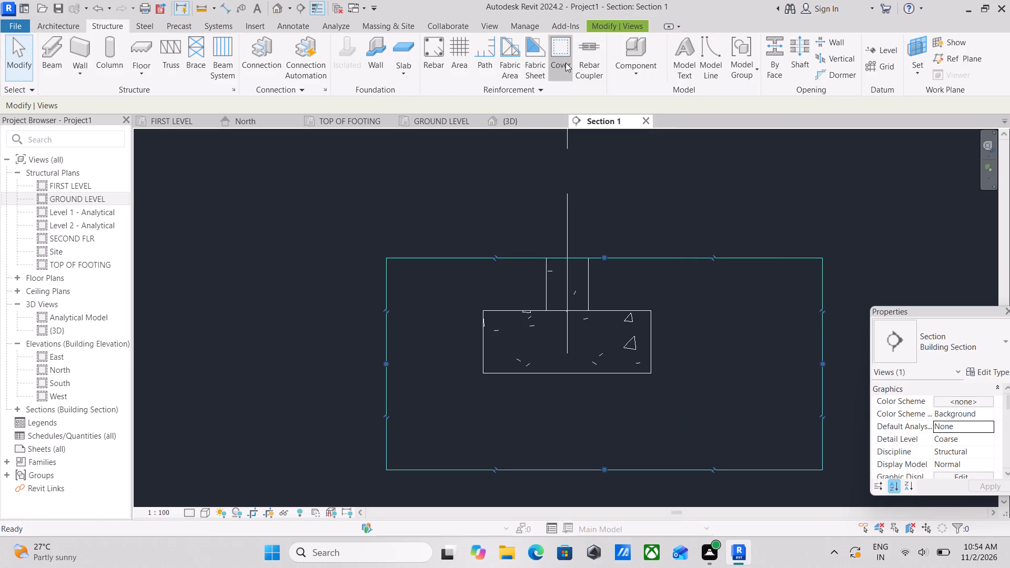
{"action": "left_click", "coordinate": [293, 100]}
{"action": "left_click", "coordinate": [299, 106]}
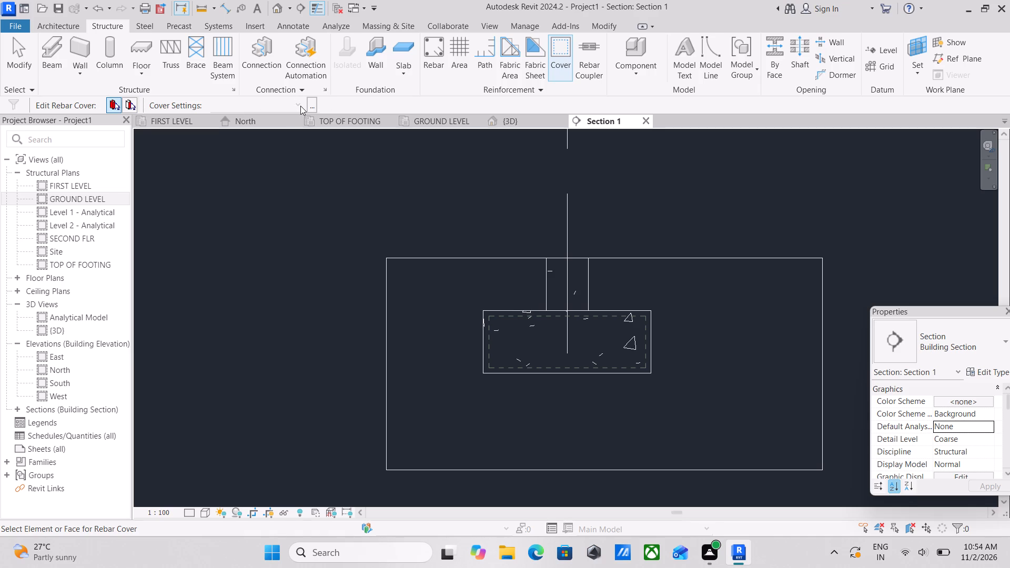
{"action": "left_click", "coordinate": [312, 103]}
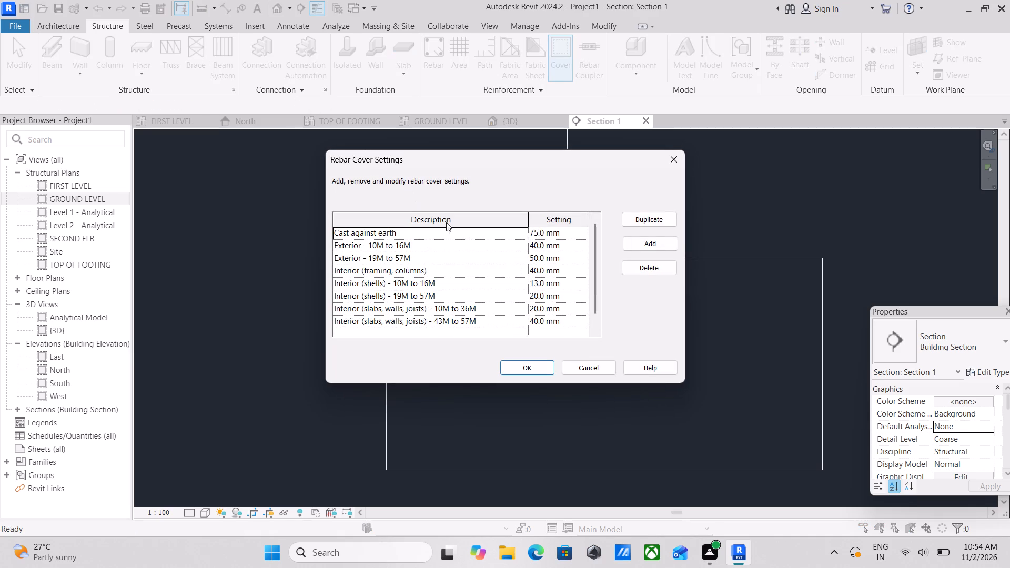
{"action": "scroll", "coordinate": [550, 267], "scroll_direction": "down", "scroll_amount": 3}
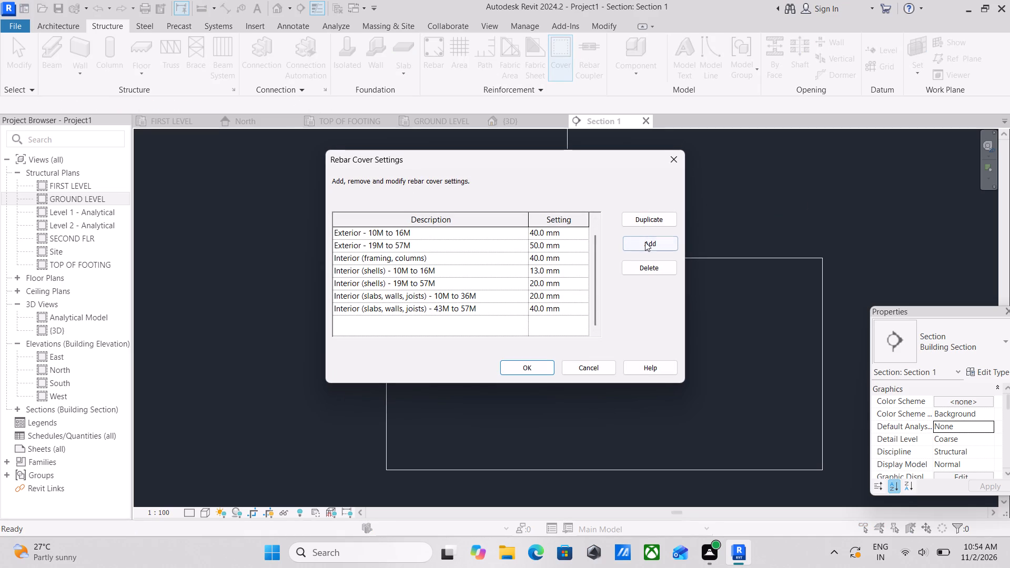
{"action": "left_click", "coordinate": [645, 242]}
{"action": "left_click", "coordinate": [566, 322]}
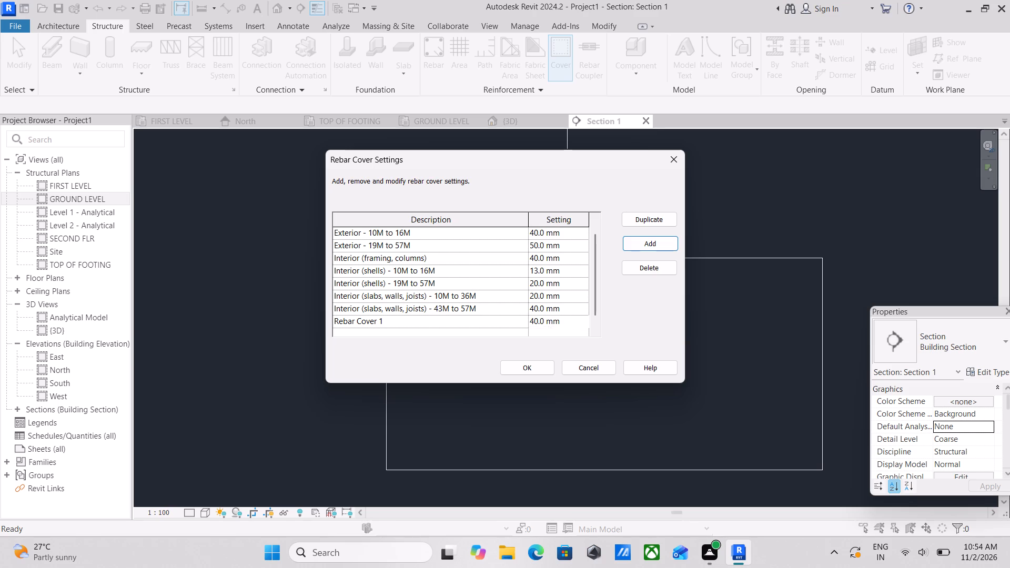
{"action": "left_click_drag", "start_coordinate": [566, 322], "coordinate": [516, 324]}
{"action": "type", "text": "20"}
{"action": "type", "text": "MM"}
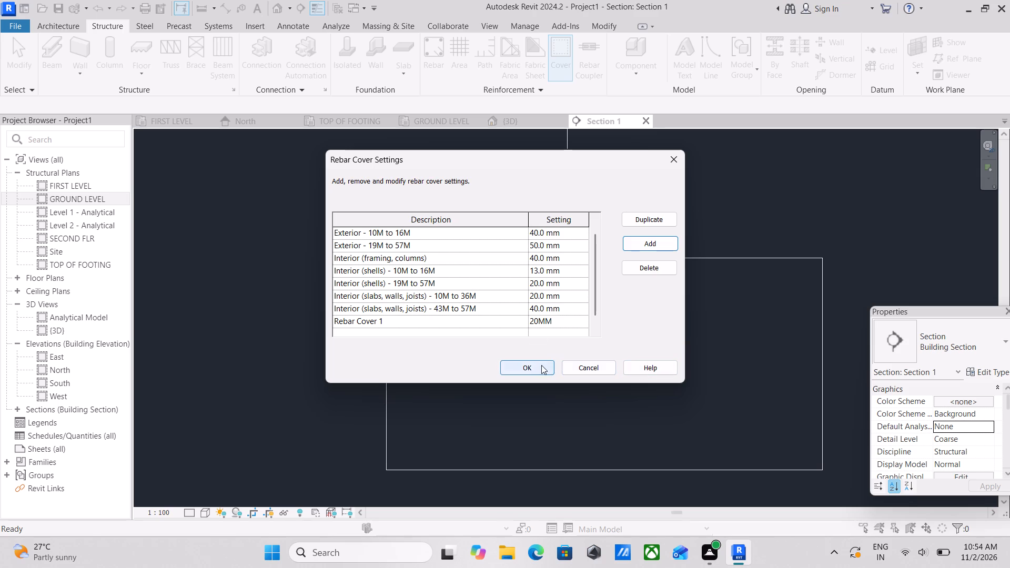
{"action": "left_click", "coordinate": [535, 363]}
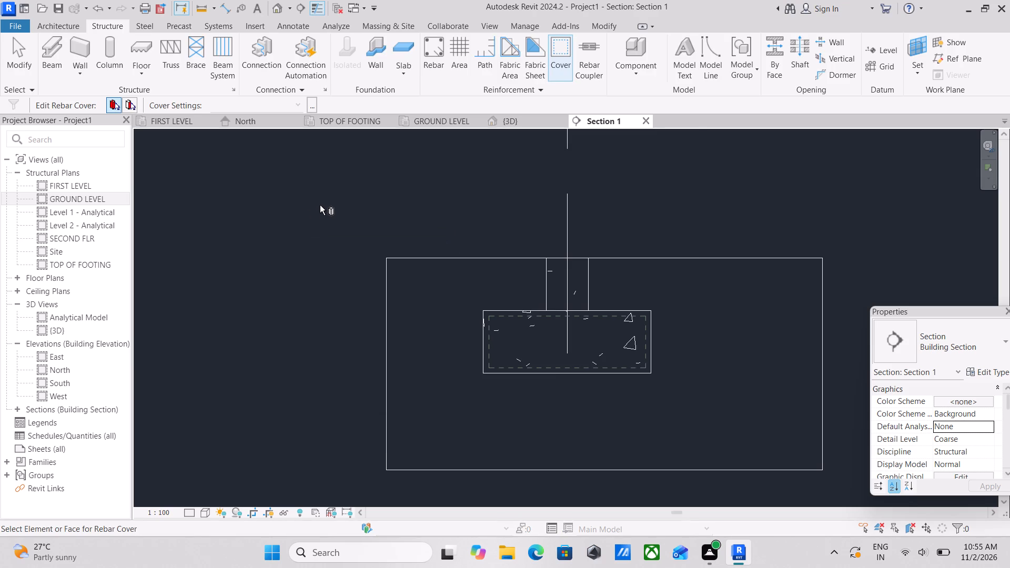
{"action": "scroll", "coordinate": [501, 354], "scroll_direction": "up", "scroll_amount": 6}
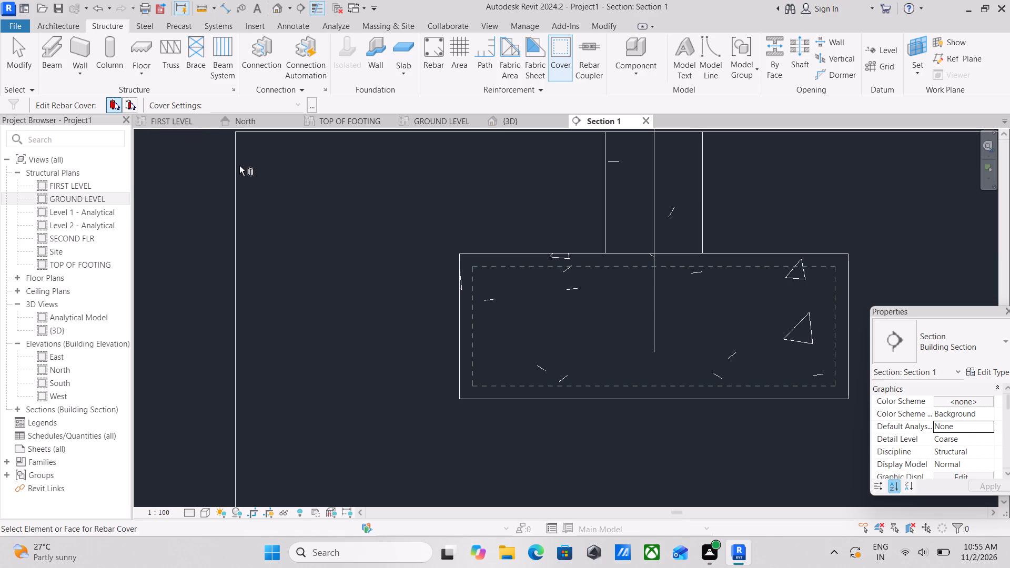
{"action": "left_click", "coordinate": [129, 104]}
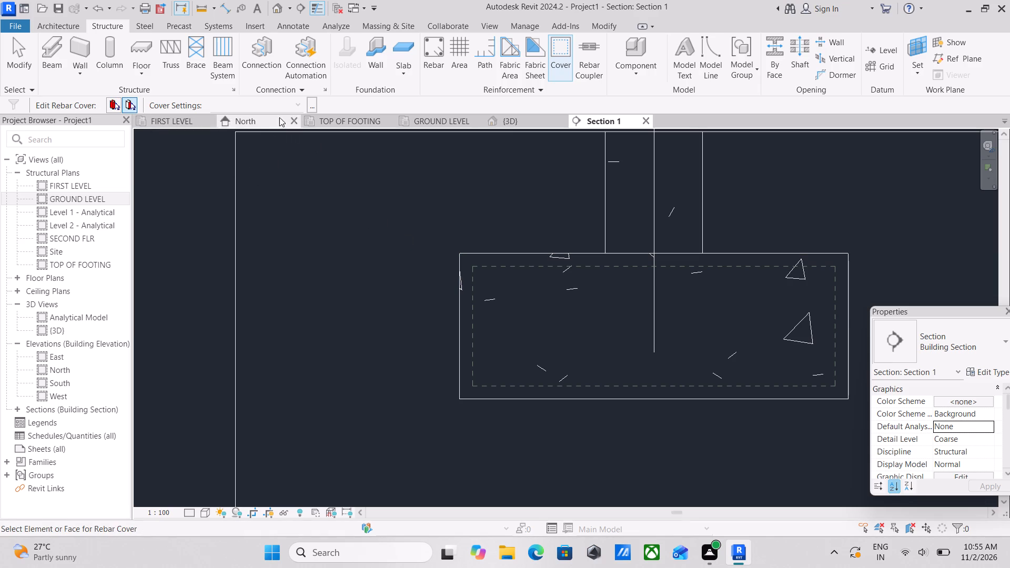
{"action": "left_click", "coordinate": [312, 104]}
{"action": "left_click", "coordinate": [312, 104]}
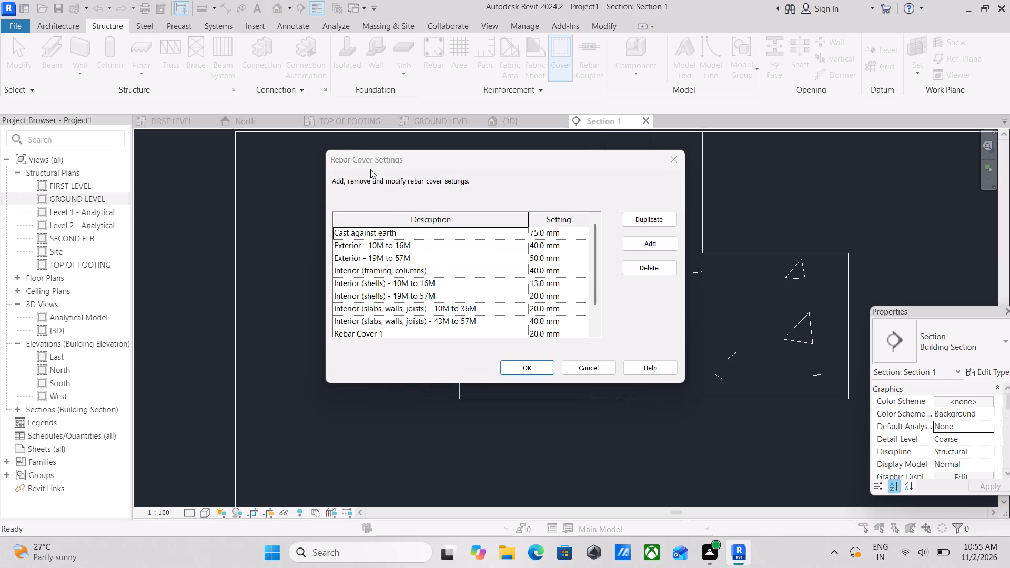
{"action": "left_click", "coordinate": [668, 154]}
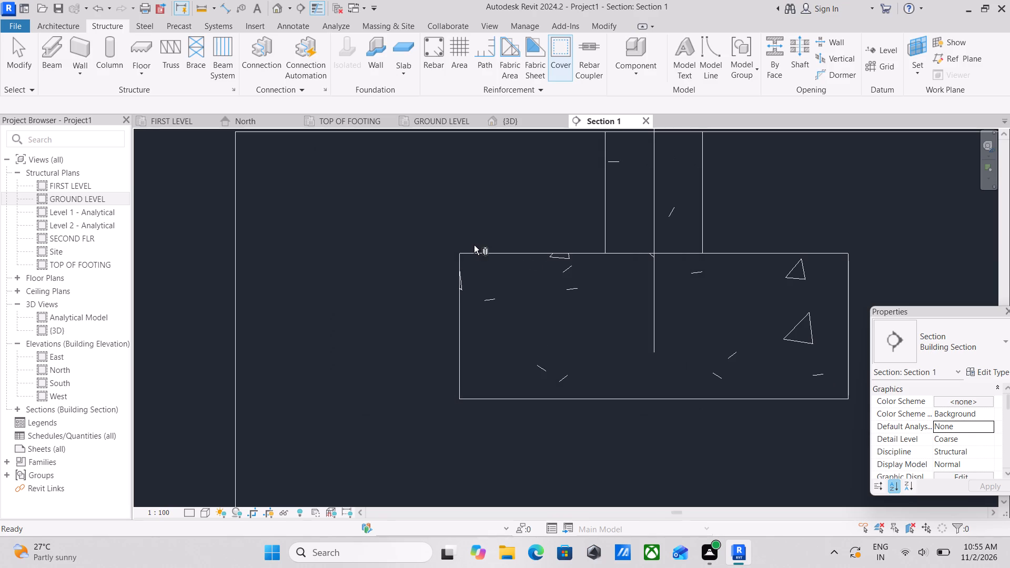
Assign the Rebar Cover 1 <20 mm> setting to the whole footing in the section view.
{"action": "left_click", "coordinate": [461, 254]}
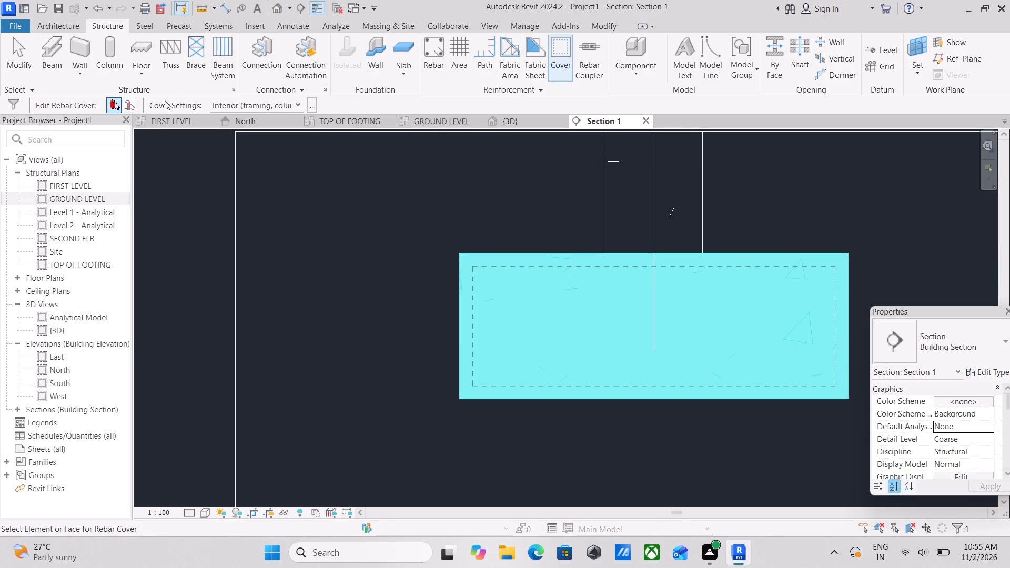
{"action": "left_click", "coordinate": [298, 100]}
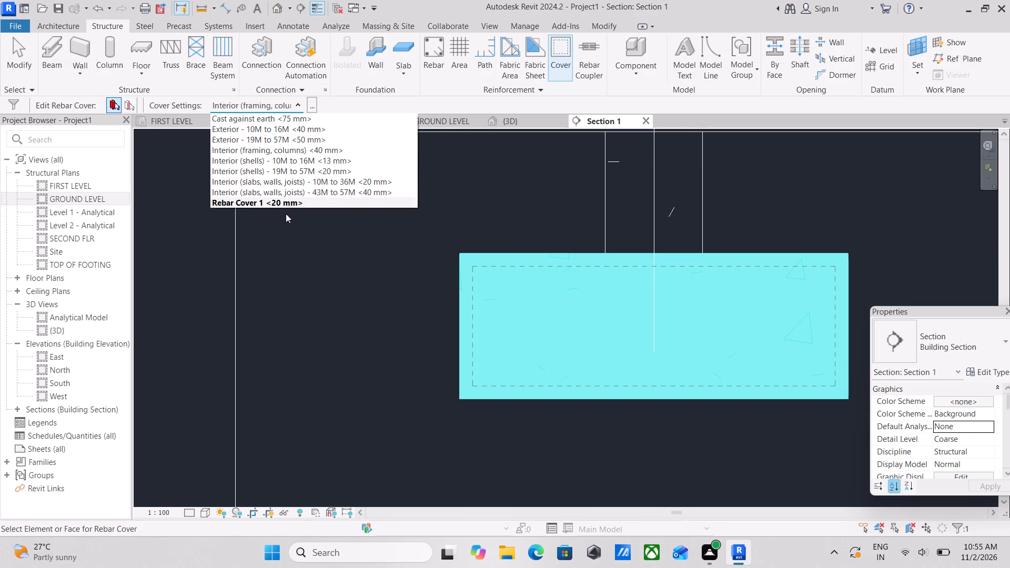
{"action": "left_click", "coordinate": [278, 200]}
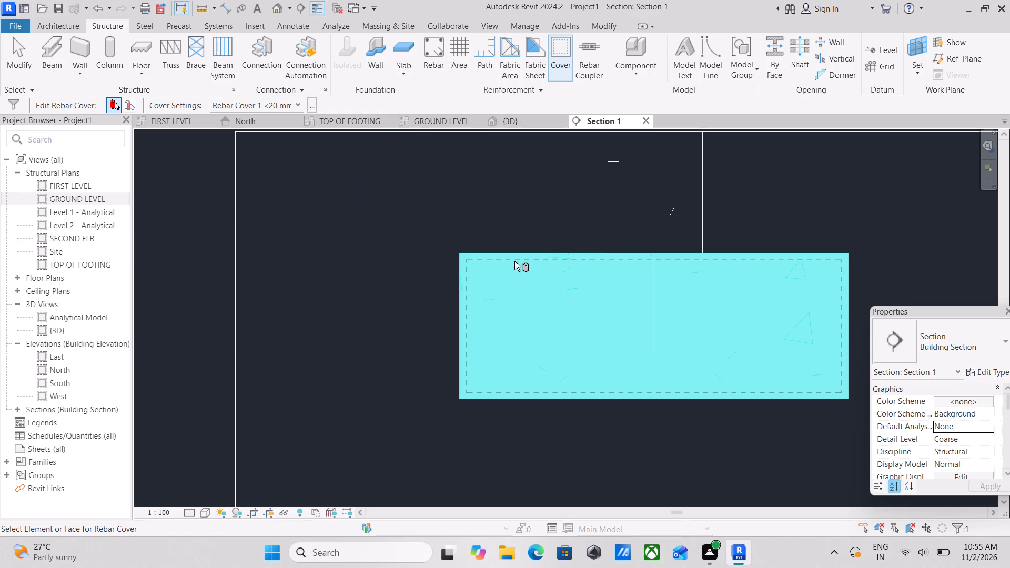
{"action": "scroll", "coordinate": [489, 254], "scroll_direction": "down", "scroll_amount": 3}
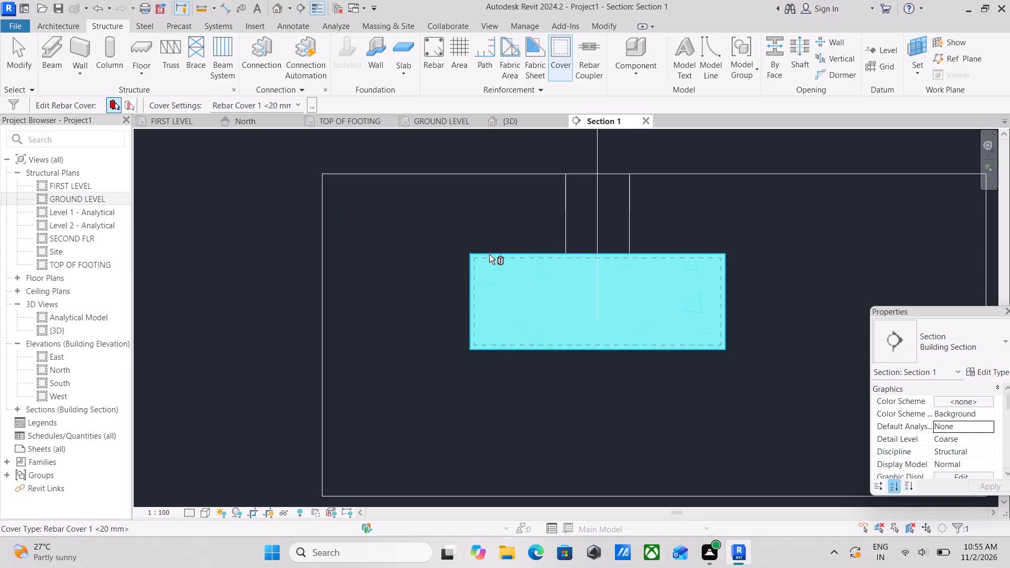
{"action": "key", "text": "Escape"}
Place a 13M rebar of shape M_02 along the bottom cover of the footing, with its end legs pointing up.
{"action": "scroll", "coordinate": [502, 267], "scroll_direction": "down", "scroll_amount": 2}
{"action": "middle_click_drag", "start_coordinate": [499, 265], "coordinate": [286, 276]}
{"action": "middle_click_drag", "start_coordinate": [339, 279], "coordinate": [306, 295]}
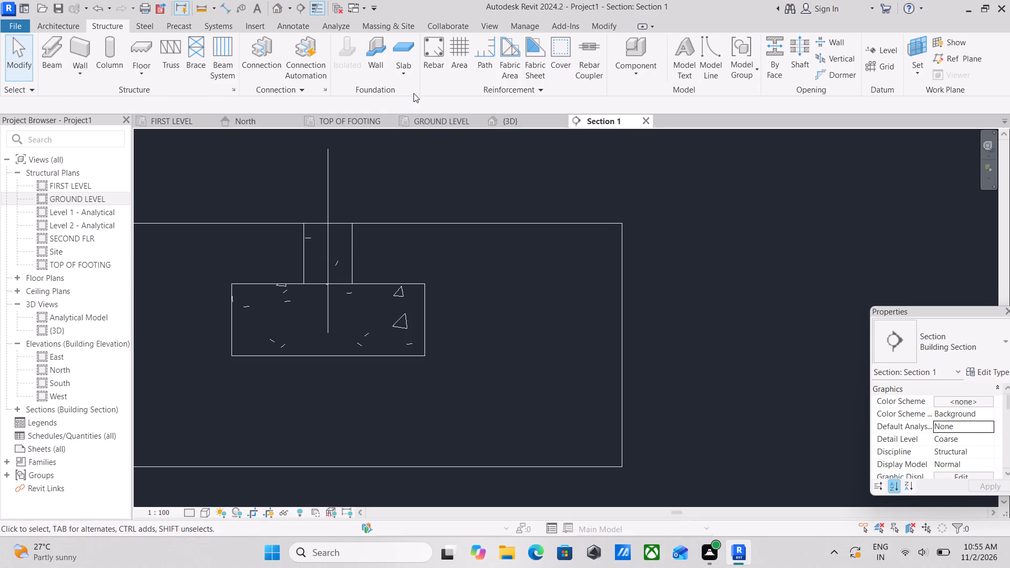
{"action": "left_click", "coordinate": [424, 58]}
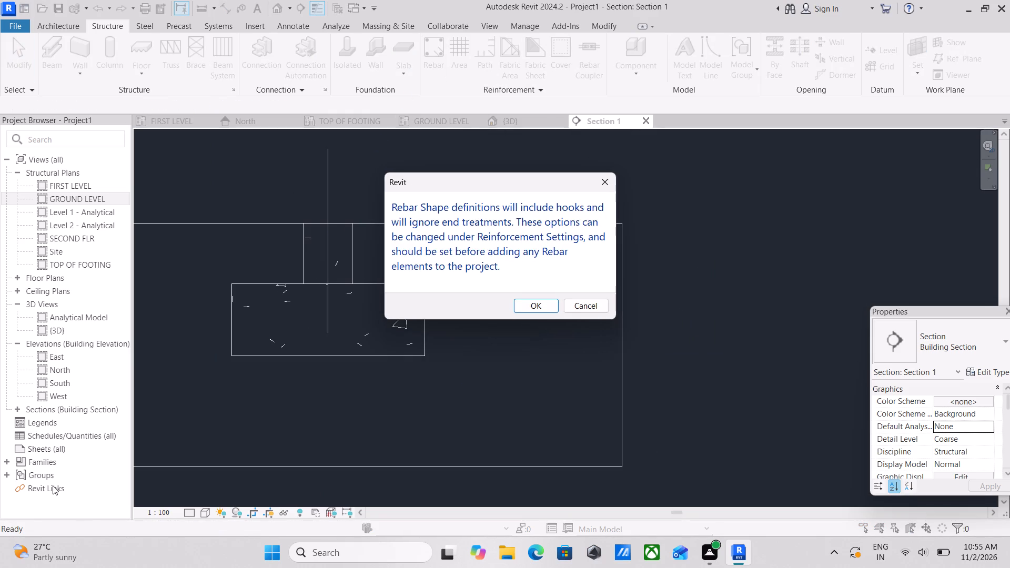
{"action": "left_click", "coordinate": [518, 303]}
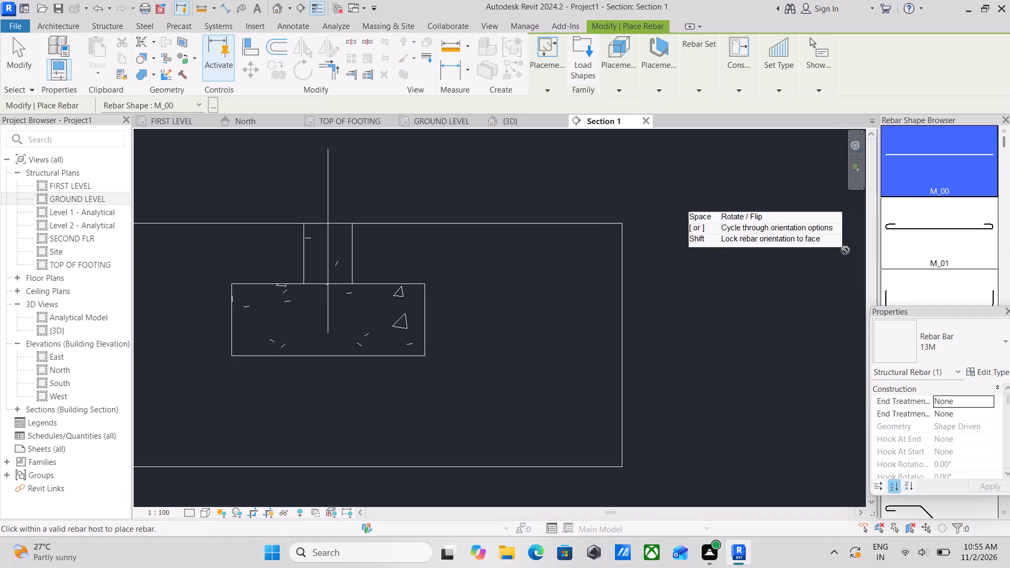
{"action": "scroll", "coordinate": [962, 226], "scroll_direction": "down", "scroll_amount": 3}
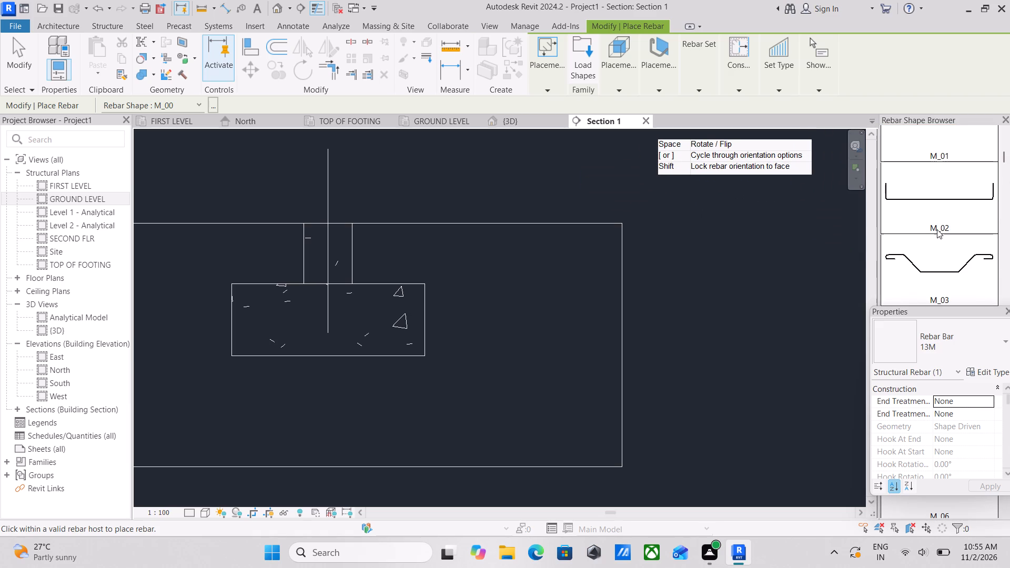
{"action": "left_click", "coordinate": [936, 211]}
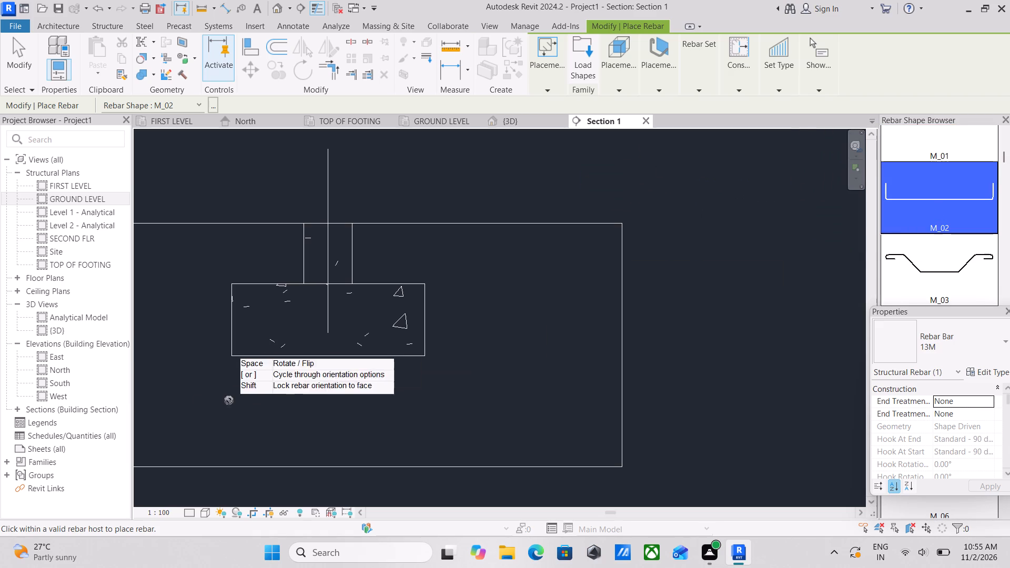
{"action": "scroll", "coordinate": [291, 357], "scroll_direction": "up", "scroll_amount": 3}
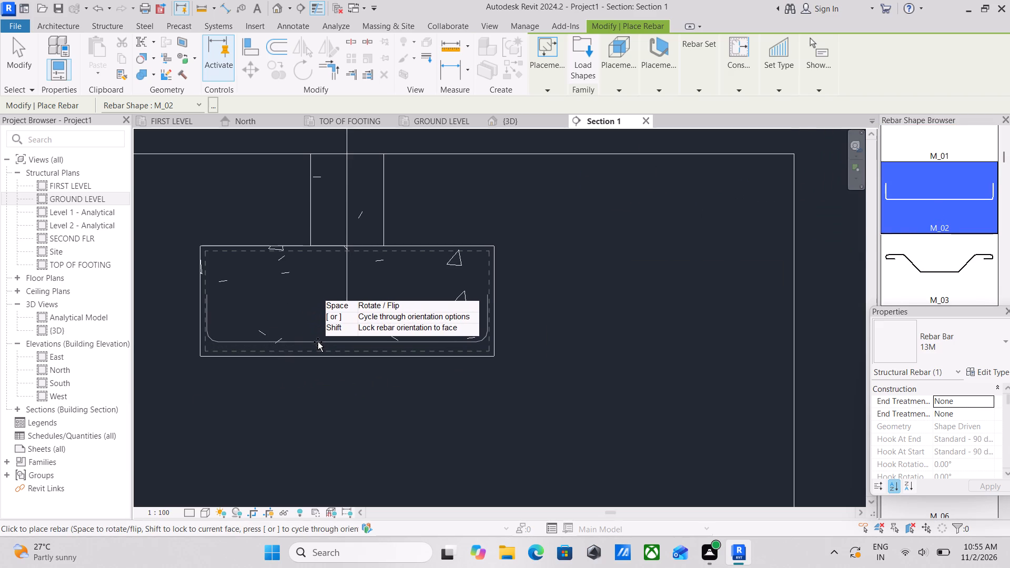
{"action": "middle_click_drag", "start_coordinate": [318, 342], "coordinate": [396, 378]}
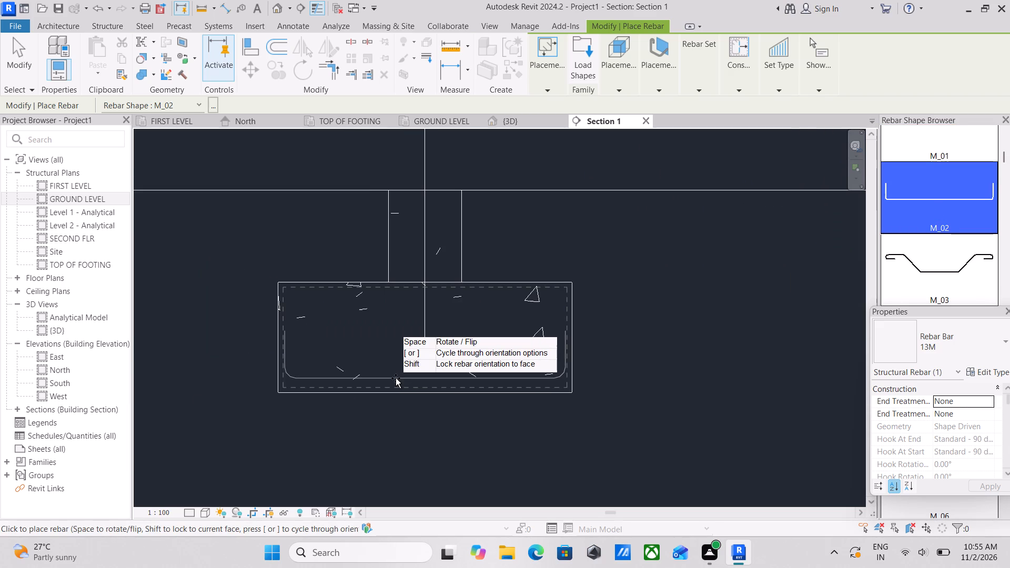
{"action": "scroll", "coordinate": [396, 378], "scroll_direction": "up", "scroll_amount": 4}
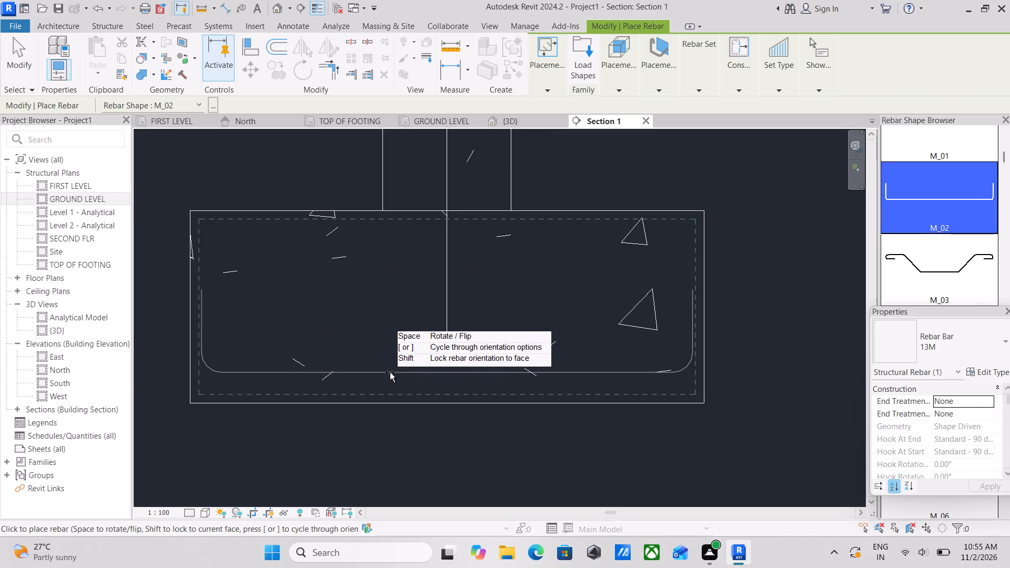
{"action": "left_click", "coordinate": [438, 386]}
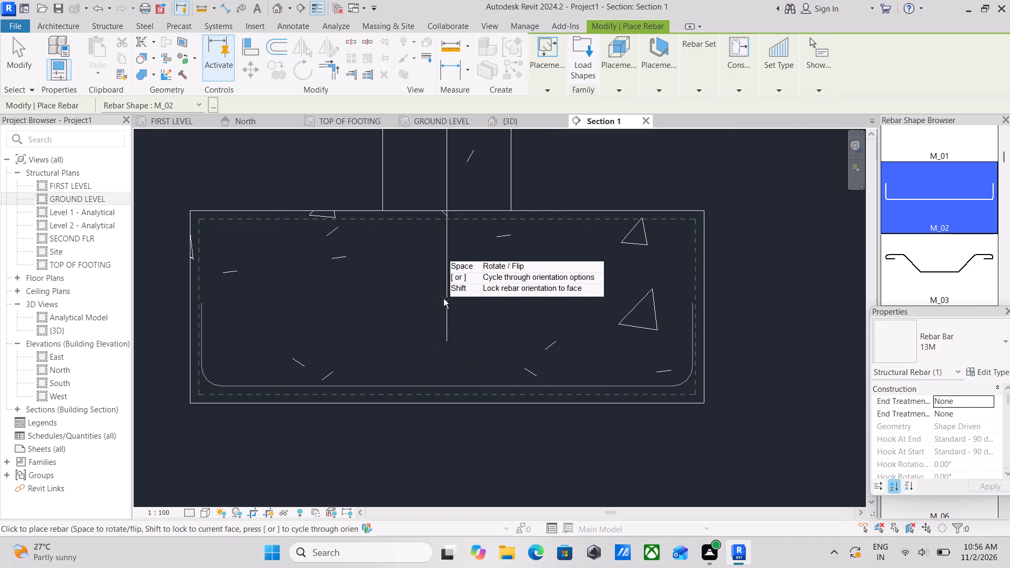
Place a second 13M rebar of shape M_02 along the top cover of the footing, with its end legs pointing down.
{"action": "scroll", "coordinate": [530, 247], "scroll_direction": "down", "scroll_amount": 4}
{"action": "middle_click_drag", "start_coordinate": [521, 261], "coordinate": [500, 355]}
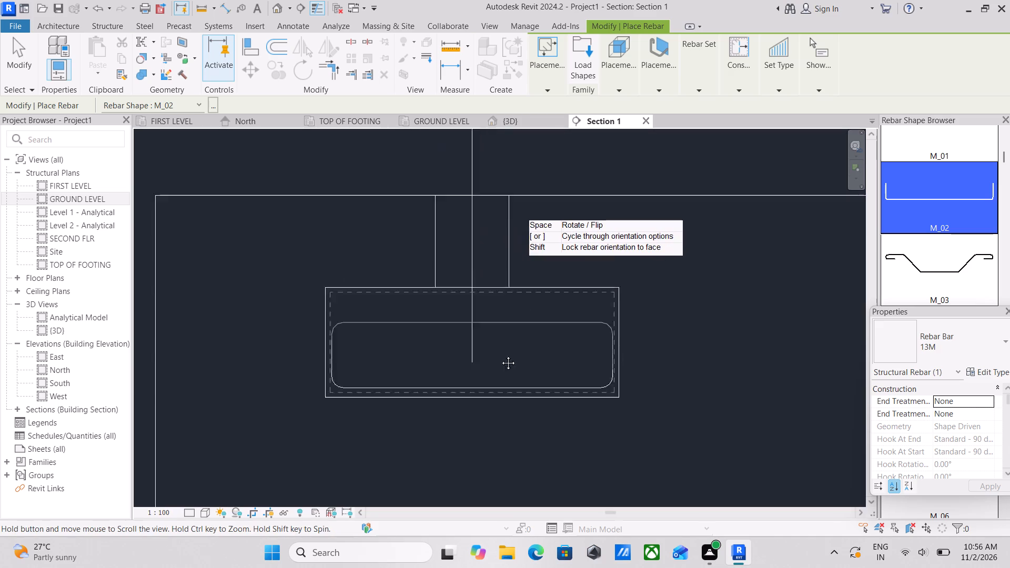
{"action": "middle_click_drag", "start_coordinate": [500, 355], "coordinate": [498, 366]}
{"action": "scroll", "coordinate": [501, 349], "scroll_direction": "up", "scroll_amount": 6}
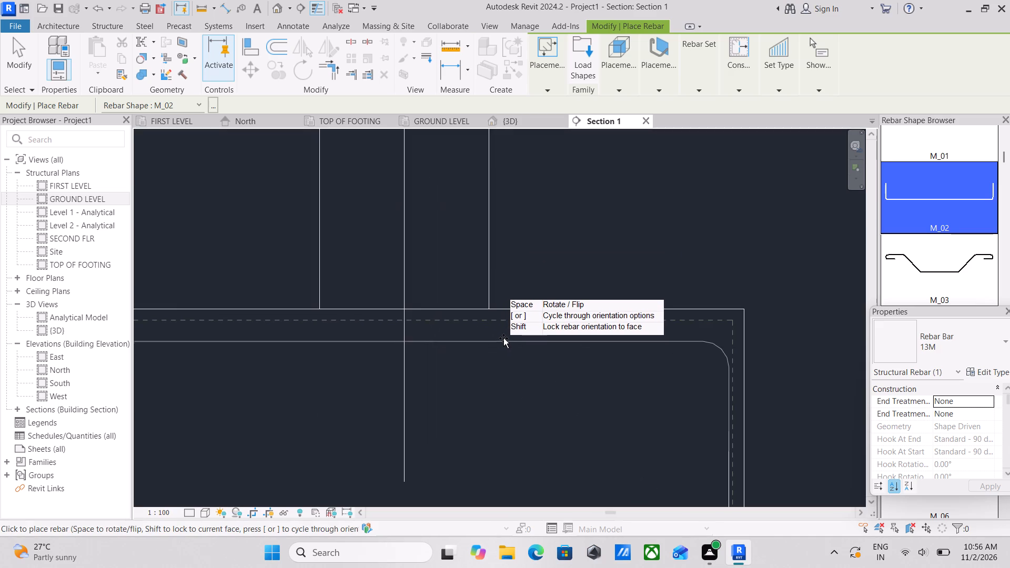
{"action": "scroll", "coordinate": [506, 329], "scroll_direction": "down", "scroll_amount": 3}
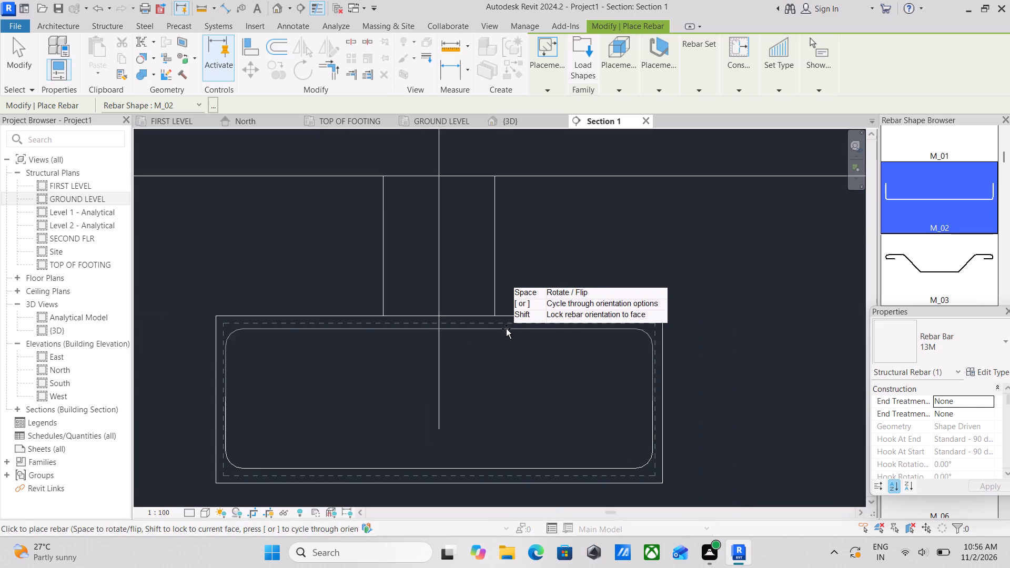
{"action": "scroll", "coordinate": [506, 323], "scroll_direction": "down", "scroll_amount": 3}
{"action": "scroll", "coordinate": [500, 328], "scroll_direction": "up", "scroll_amount": 3}
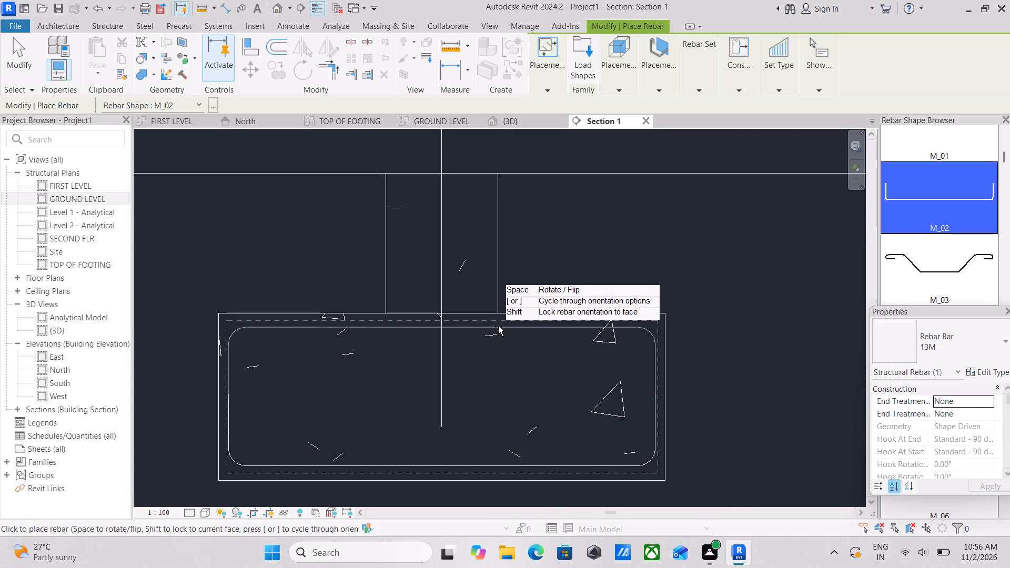
{"action": "left_click", "coordinate": [498, 326]}
{"action": "key", "text": "Escape"}
{"action": "scroll", "coordinate": [300, 443], "scroll_direction": "up", "scroll_amount": 2}
{"action": "key", "text": "Escape"}
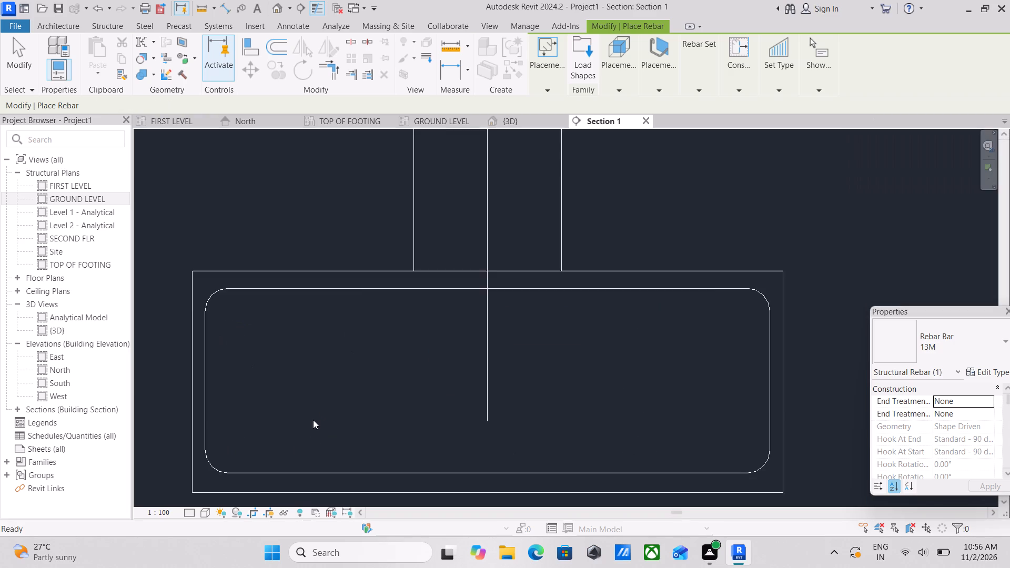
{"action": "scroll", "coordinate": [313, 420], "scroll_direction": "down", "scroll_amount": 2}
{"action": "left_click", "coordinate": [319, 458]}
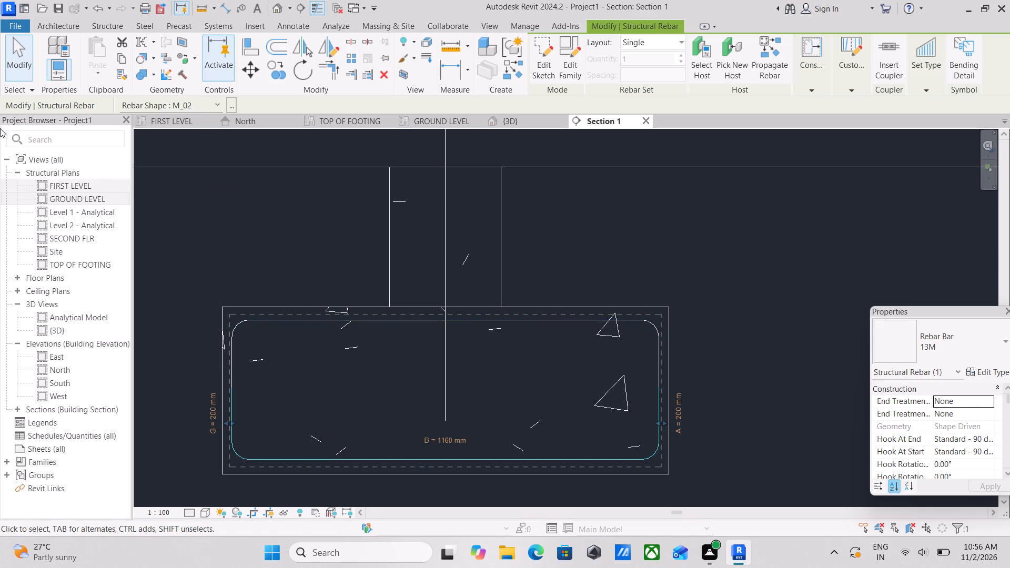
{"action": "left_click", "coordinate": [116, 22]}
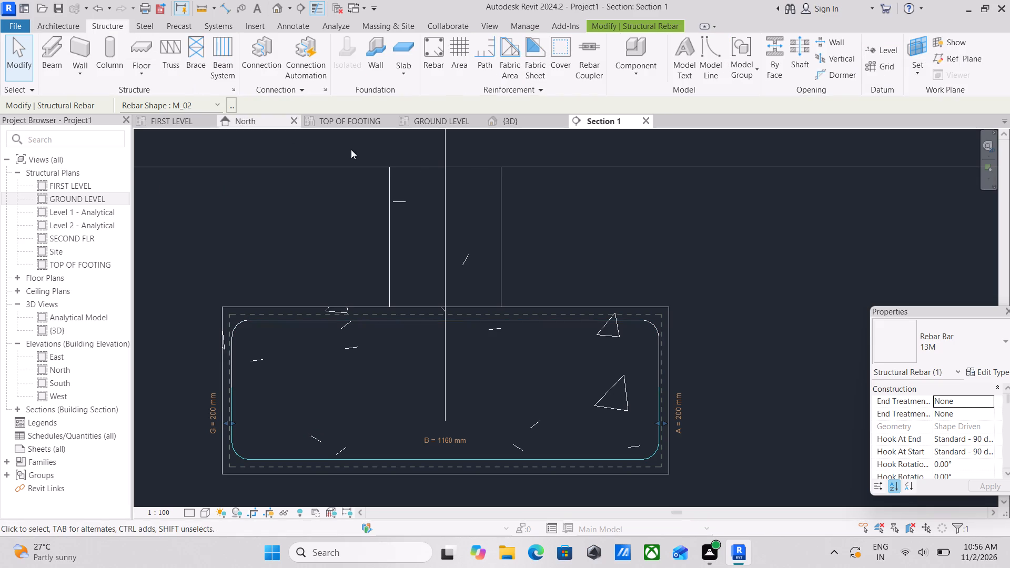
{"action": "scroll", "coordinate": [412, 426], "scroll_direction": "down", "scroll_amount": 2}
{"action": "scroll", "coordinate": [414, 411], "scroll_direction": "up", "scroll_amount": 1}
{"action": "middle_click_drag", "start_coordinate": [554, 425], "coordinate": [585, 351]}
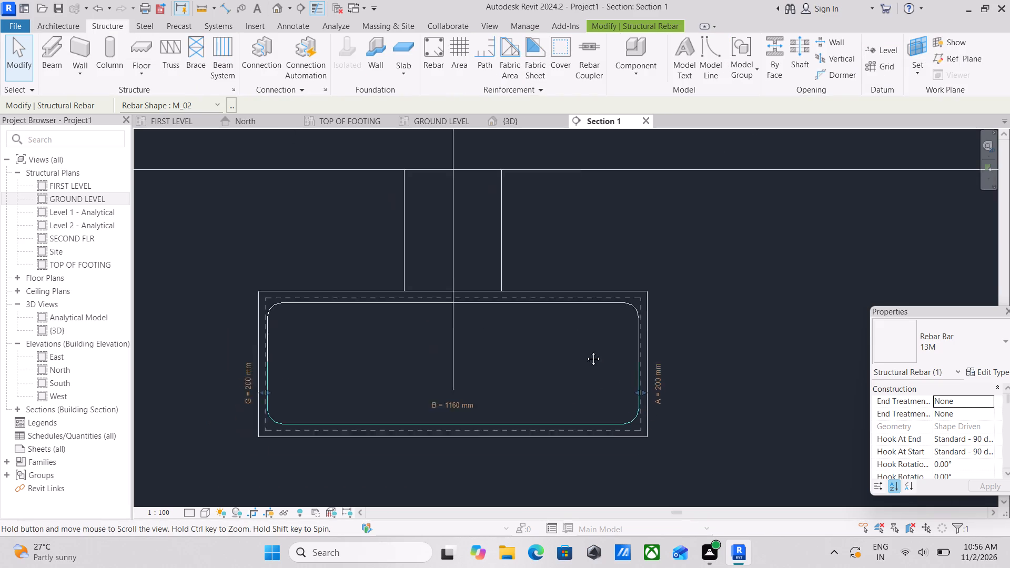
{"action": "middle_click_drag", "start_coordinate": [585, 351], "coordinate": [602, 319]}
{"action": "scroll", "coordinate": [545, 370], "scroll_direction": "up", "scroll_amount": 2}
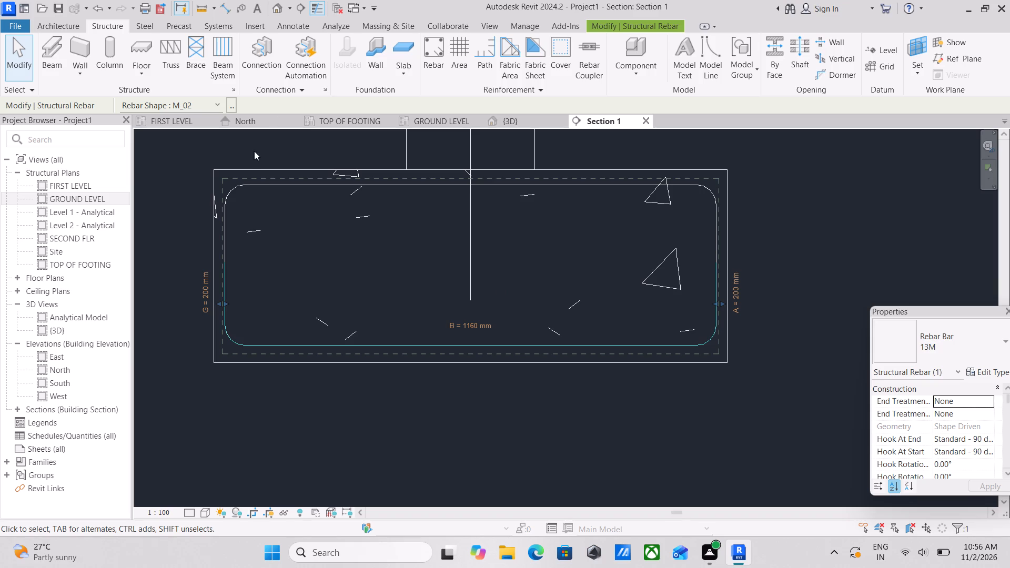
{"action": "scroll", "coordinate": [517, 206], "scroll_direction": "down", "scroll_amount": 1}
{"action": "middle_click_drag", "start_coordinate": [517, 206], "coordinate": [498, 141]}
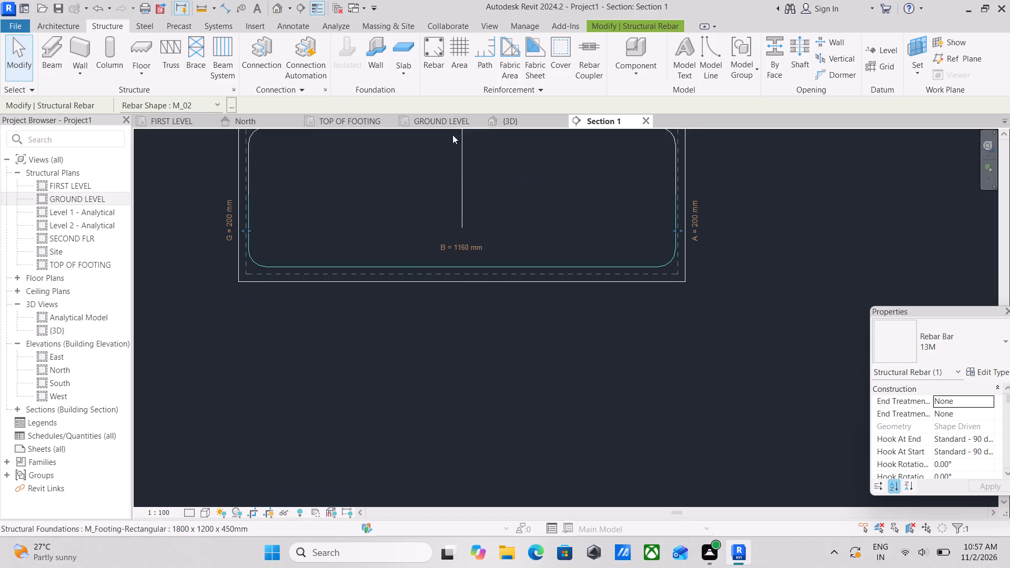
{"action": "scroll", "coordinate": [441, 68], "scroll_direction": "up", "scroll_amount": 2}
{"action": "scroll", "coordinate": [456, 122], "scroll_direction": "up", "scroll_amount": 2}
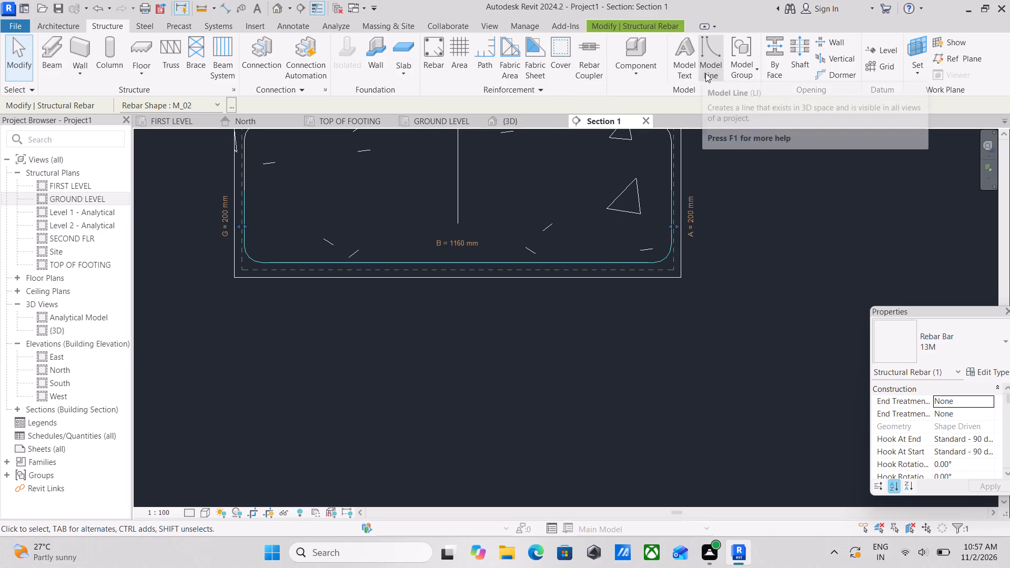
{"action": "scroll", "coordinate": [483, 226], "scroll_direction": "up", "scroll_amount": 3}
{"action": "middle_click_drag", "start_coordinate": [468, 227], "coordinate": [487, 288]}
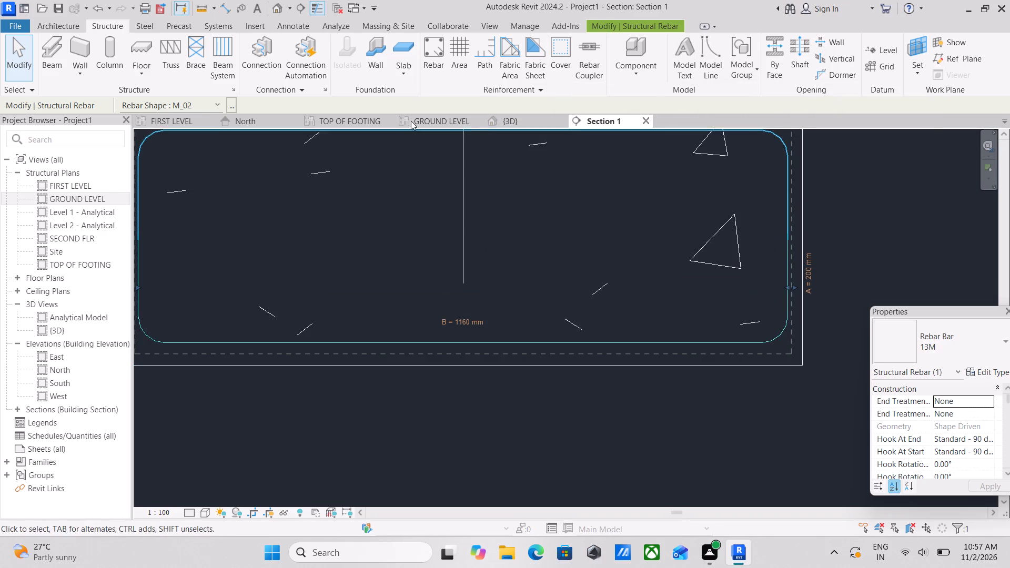
Set the section view's detail level to Fine.
{"action": "left_click", "coordinate": [207, 513]}
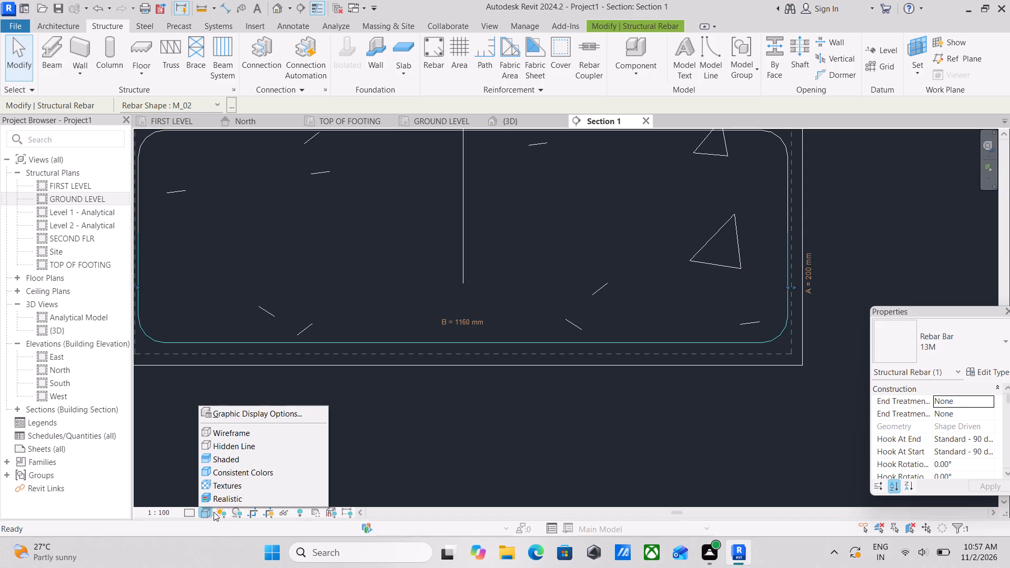
{"action": "left_click", "coordinate": [191, 515]}
{"action": "left_click", "coordinate": [196, 503]}
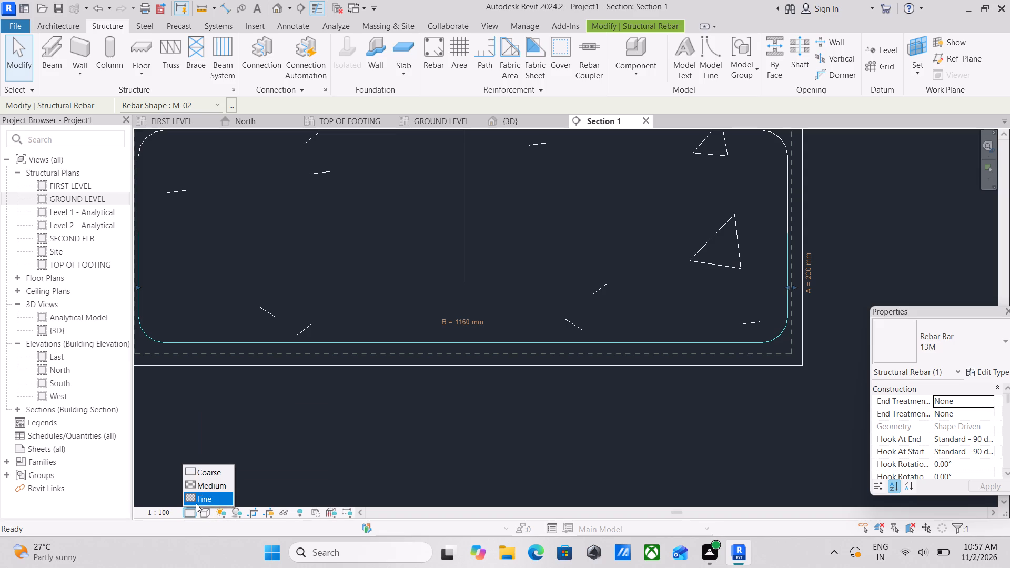
Pull both end legs of the top rebar inward from the side covers, shortening its B length to about 1110 mm.
{"action": "scroll", "coordinate": [480, 291], "scroll_direction": "down", "scroll_amount": 3}
{"action": "middle_click_drag", "start_coordinate": [480, 291], "coordinate": [483, 316]}
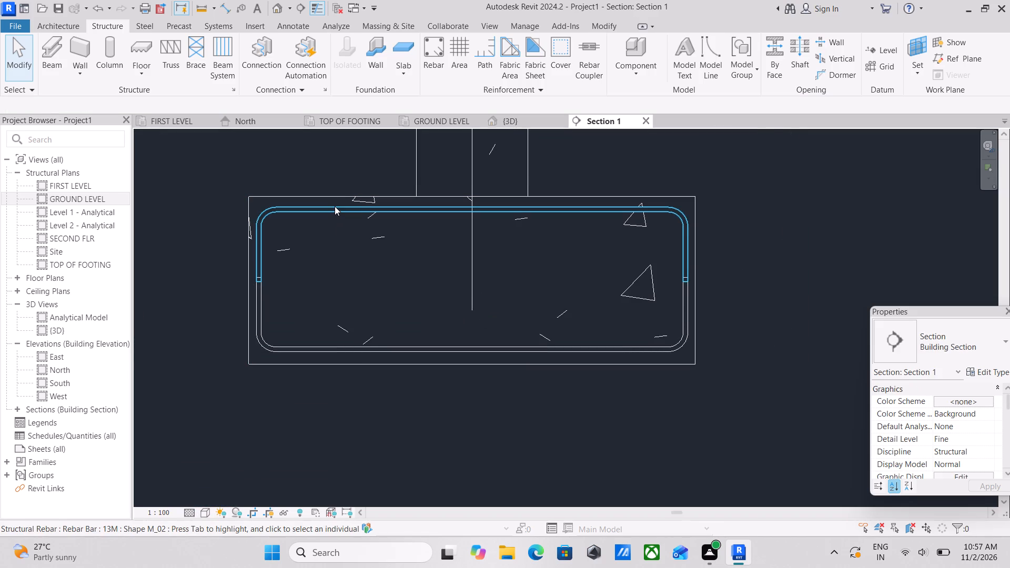
{"action": "left_click", "coordinate": [335, 206]}
{"action": "scroll", "coordinate": [281, 257], "scroll_direction": "up", "scroll_amount": 3}
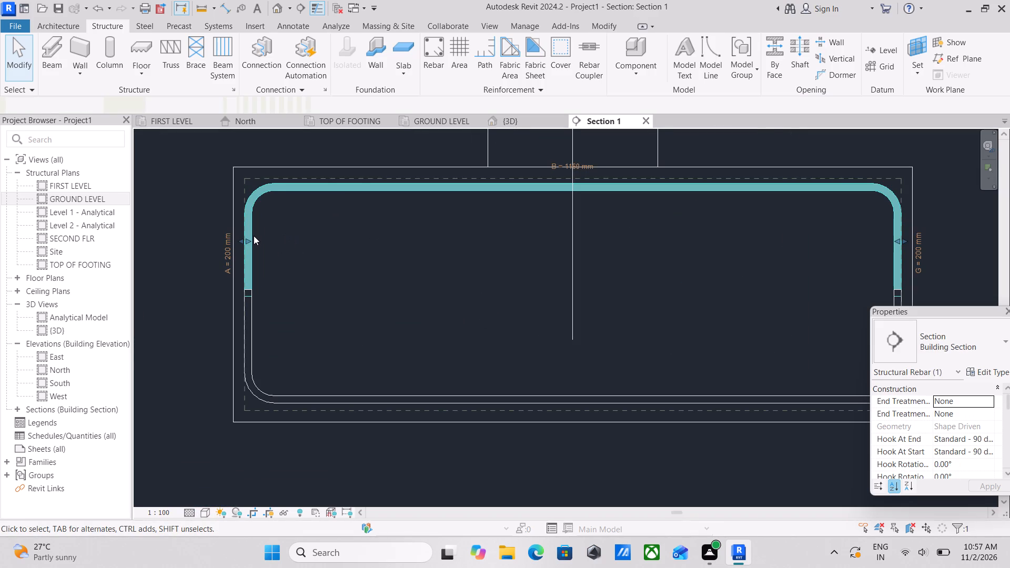
{"action": "left_click", "coordinate": [254, 236]}
{"action": "middle_click_drag", "start_coordinate": [277, 256], "coordinate": [184, 229]}
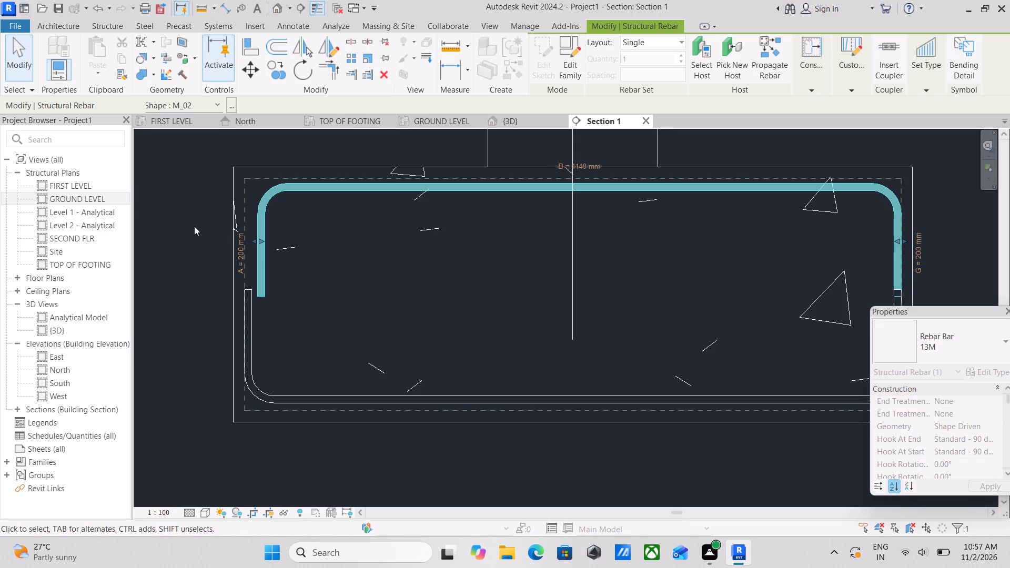
{"action": "scroll", "coordinate": [390, 263], "scroll_direction": "down", "scroll_amount": 2}
{"action": "middle_click_drag", "start_coordinate": [386, 263], "coordinate": [341, 259]}
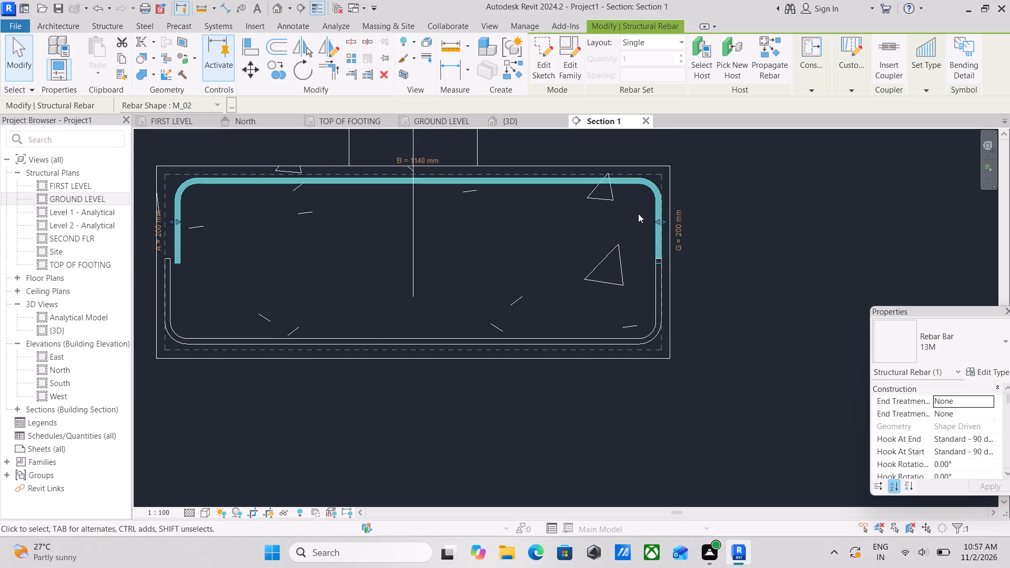
{"action": "left_click_drag", "start_coordinate": [658, 222], "coordinate": [652, 223]}
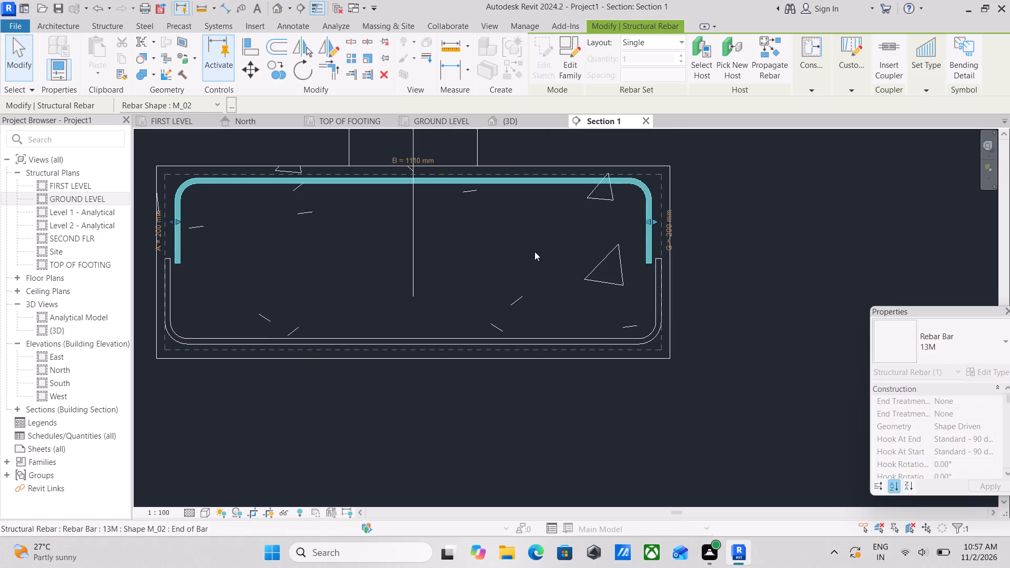
Set the bottom rebar's layout to Number with Spacing, with a spacing of 150 mm.
{"action": "scroll", "coordinate": [530, 253], "scroll_direction": "down", "scroll_amount": 2}
{"action": "middle_click_drag", "start_coordinate": [530, 253], "coordinate": [562, 245]}
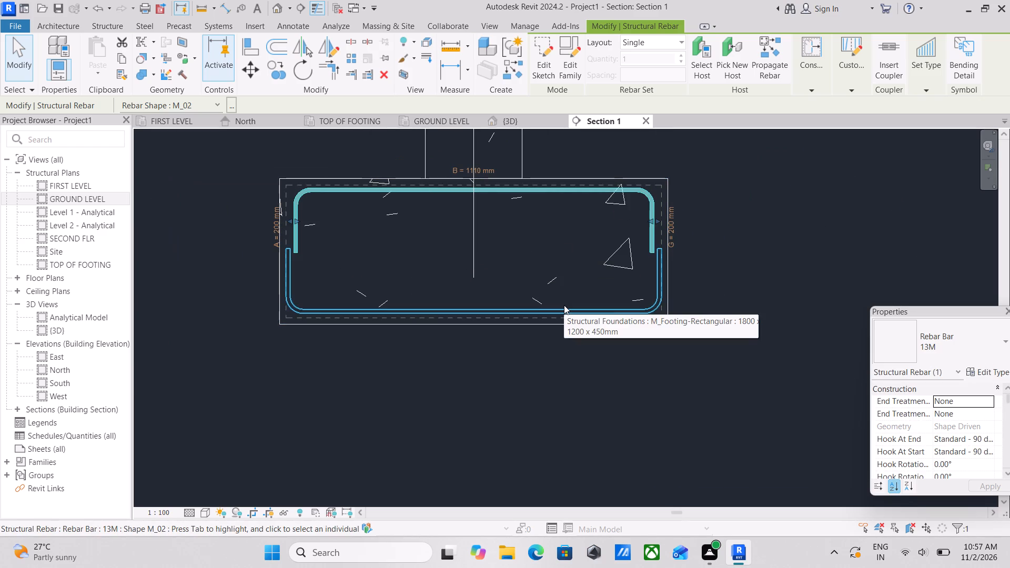
{"action": "scroll", "coordinate": [560, 321], "scroll_direction": "down", "scroll_amount": 2}
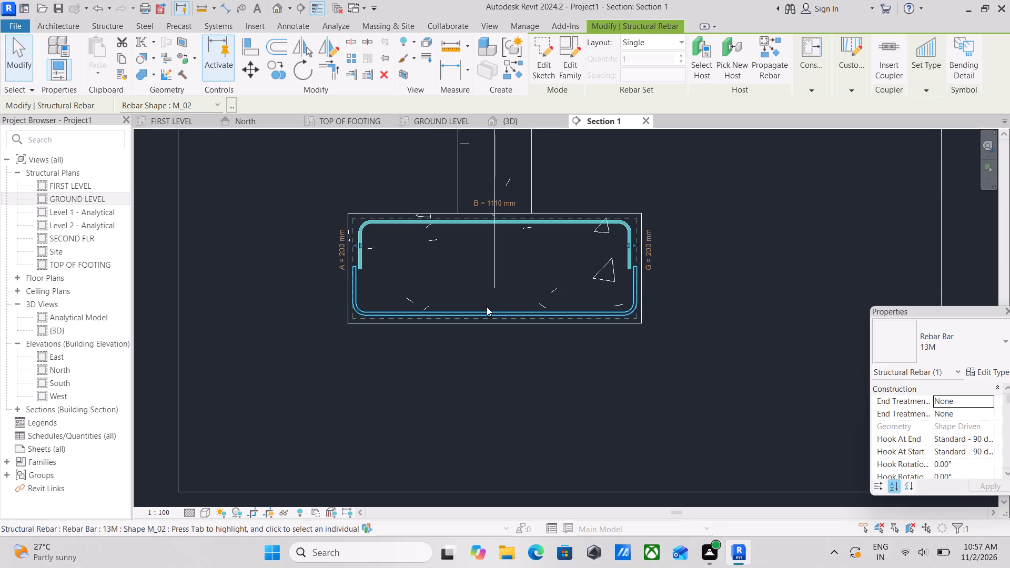
{"action": "left_click", "coordinate": [490, 310]}
{"action": "scroll", "coordinate": [522, 283], "scroll_direction": "up", "scroll_amount": 2}
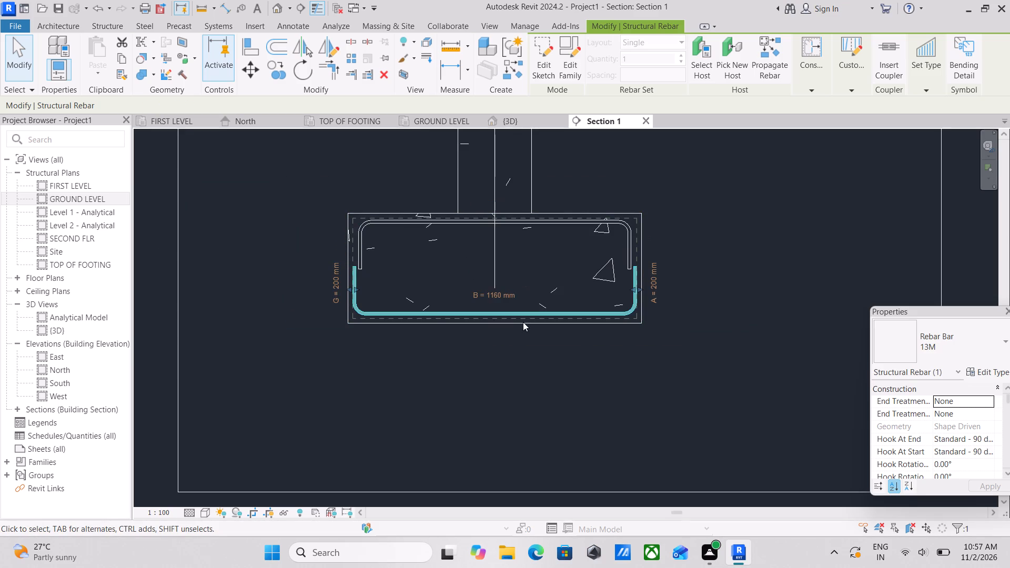
{"action": "scroll", "coordinate": [447, 306], "scroll_direction": "up", "scroll_amount": 4}
{"action": "scroll", "coordinate": [315, 234], "scroll_direction": "down", "scroll_amount": 2}
{"action": "middle_click_drag", "start_coordinate": [347, 252], "coordinate": [403, 310]}
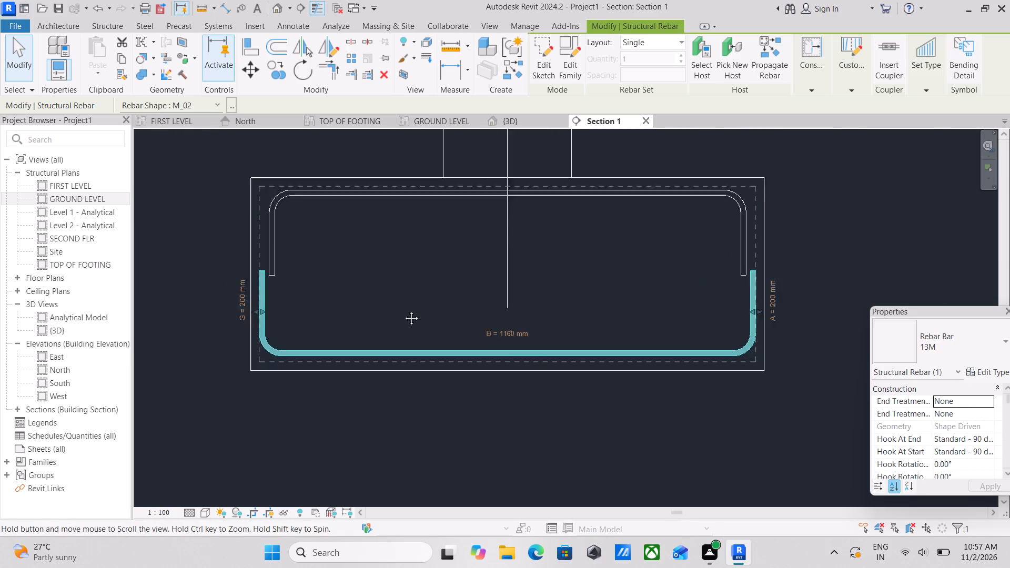
{"action": "middle_click_drag", "start_coordinate": [403, 310], "coordinate": [424, 332]}
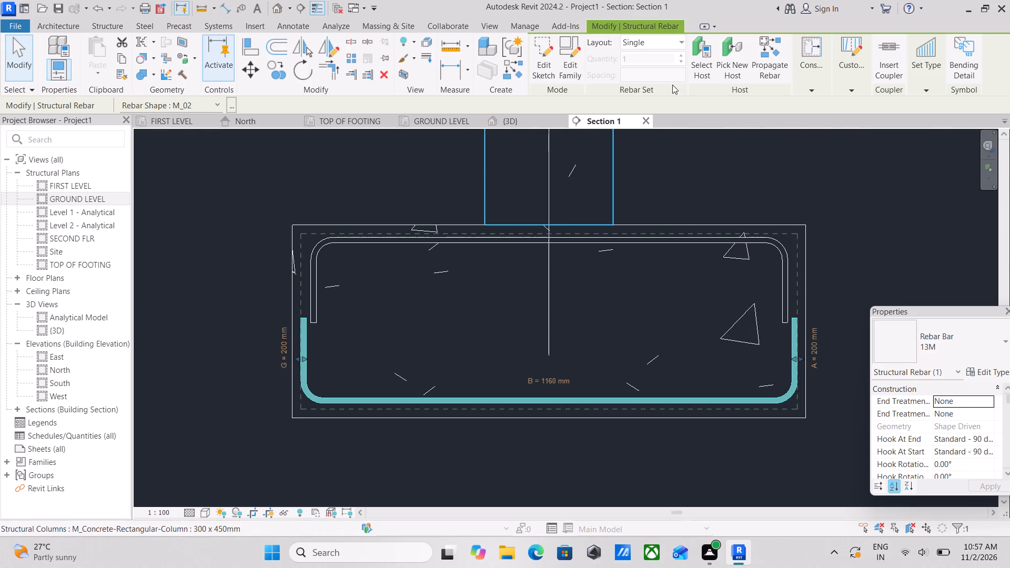
{"action": "left_click", "coordinate": [647, 45]}
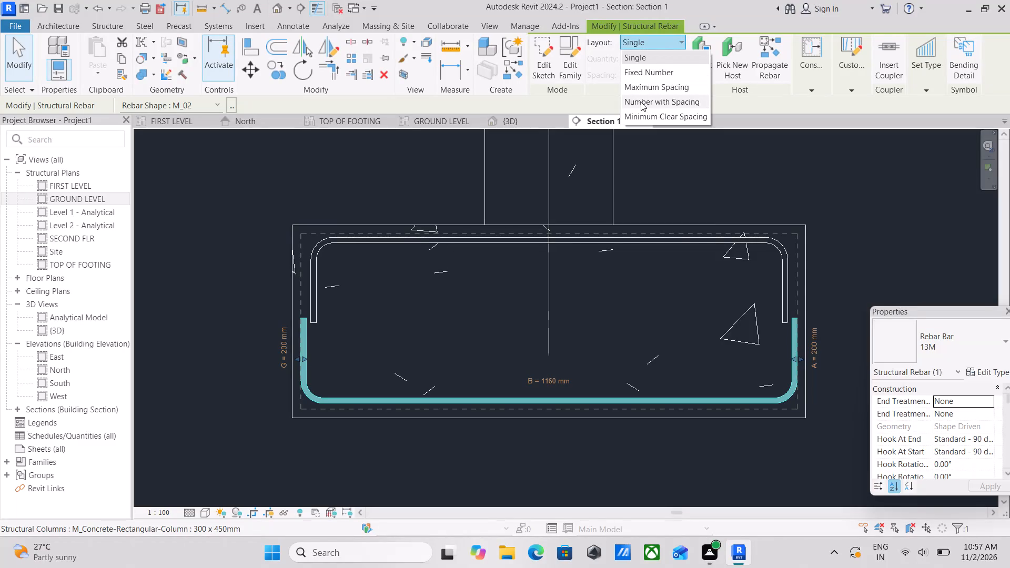
{"action": "left_click", "coordinate": [641, 102]}
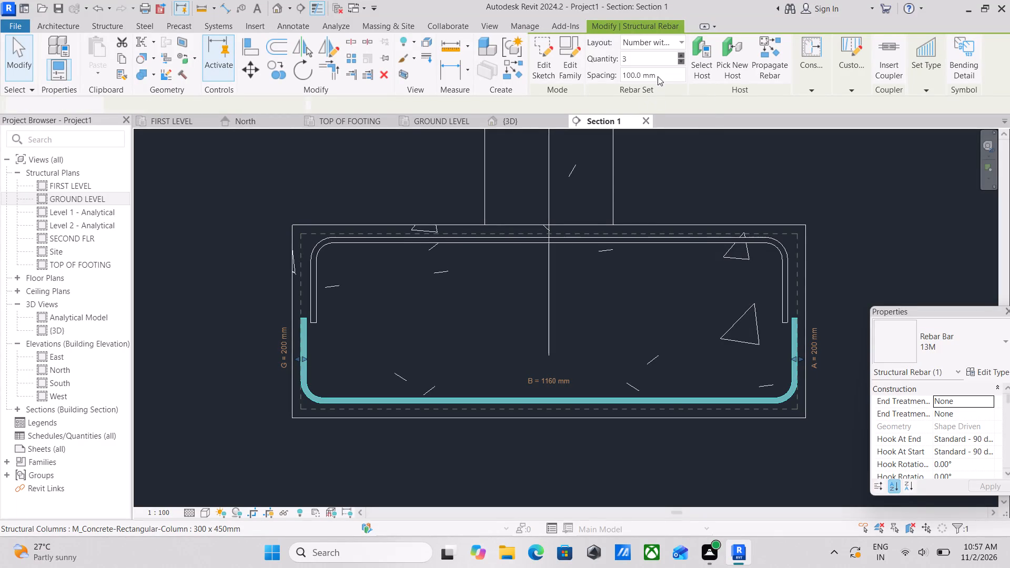
{"action": "left_click", "coordinate": [659, 74]}
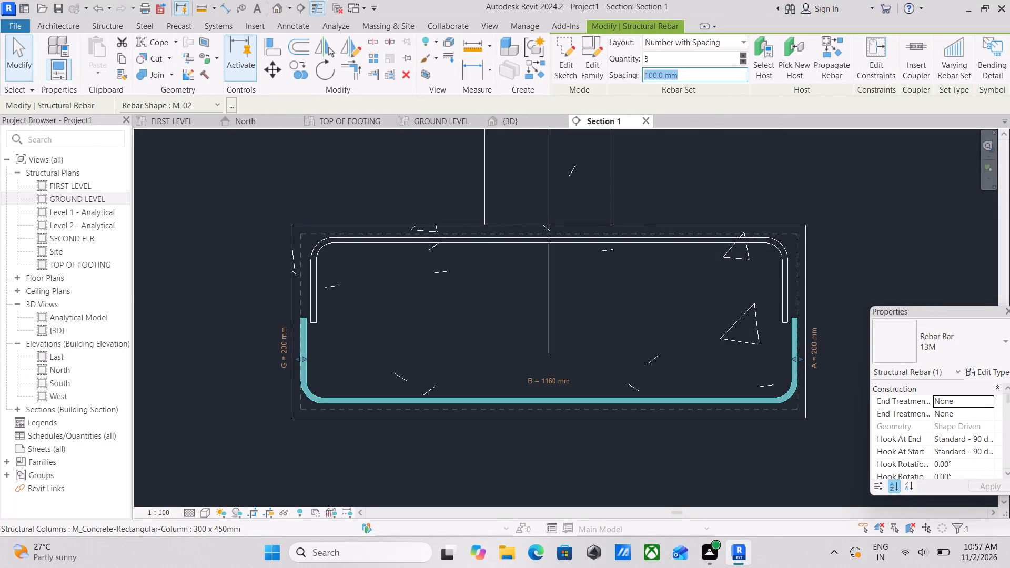
{"action": "type", "text": "150MM"}
{"action": "key", "text": "Return"}
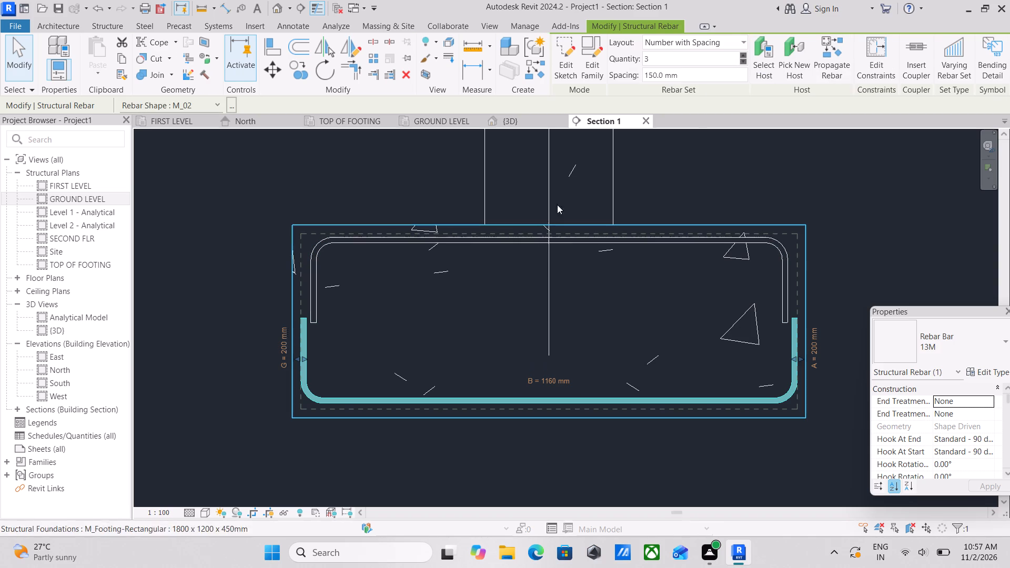
Change the bottom rebar's layout rule to Maximum Spacing.
{"action": "left_click", "coordinate": [732, 40]}
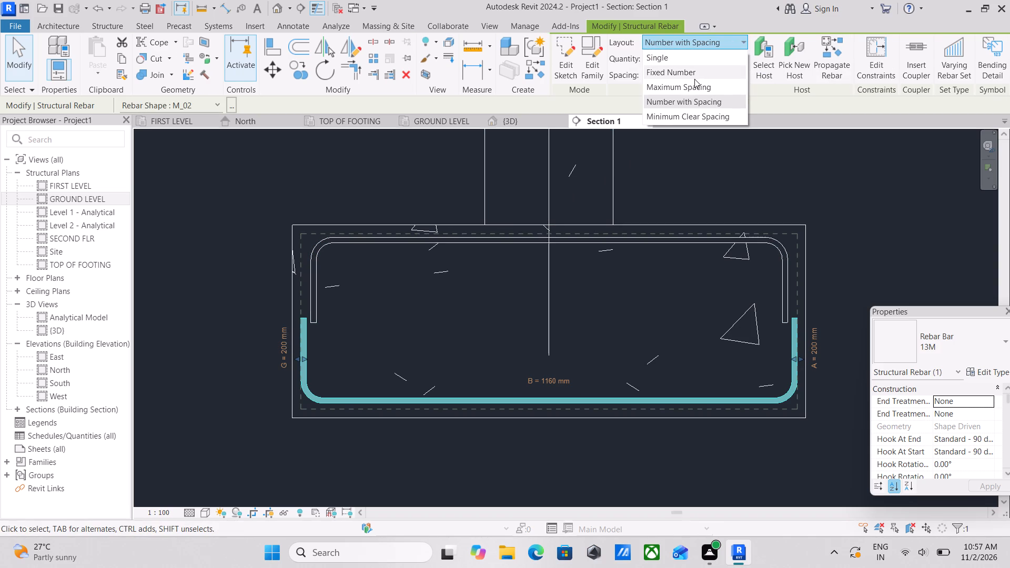
{"action": "left_click", "coordinate": [693, 87]}
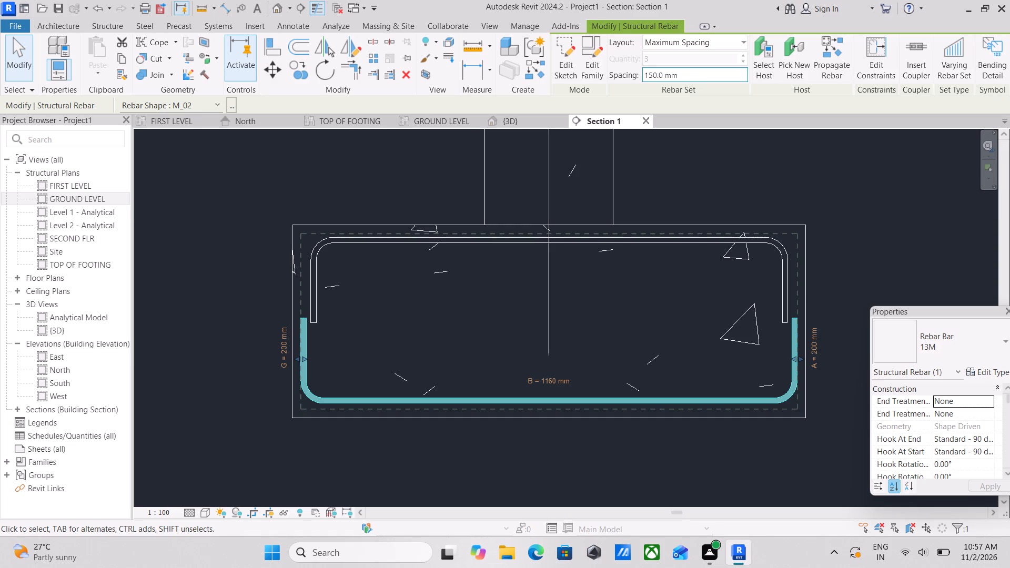
Set the footing's top rebar layout to Maximum Spacing with a spacing of 150 mm.
{"action": "left_click", "coordinate": [587, 242]}
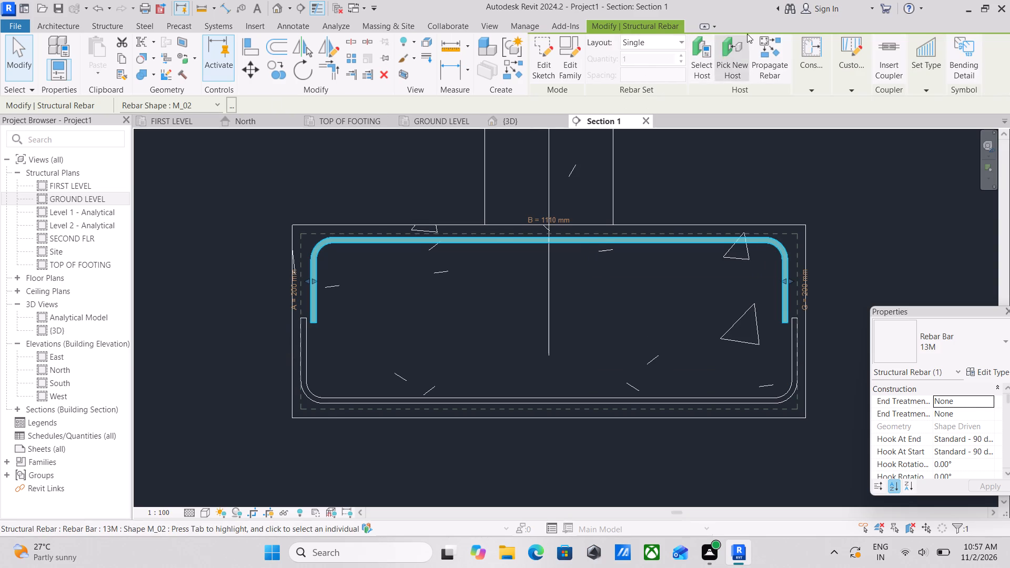
{"action": "left_click", "coordinate": [679, 45]}
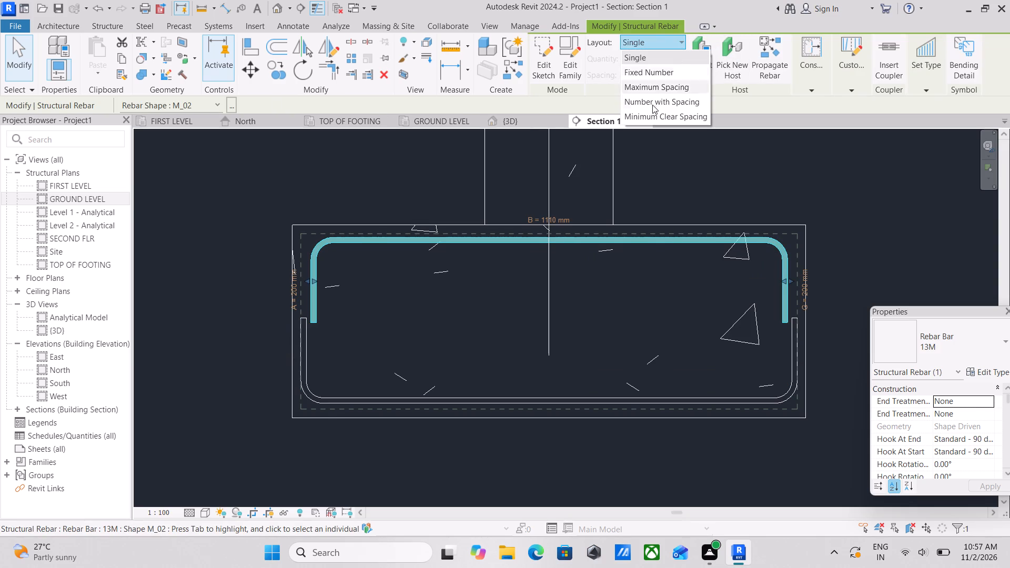
{"action": "left_click", "coordinate": [654, 87]}
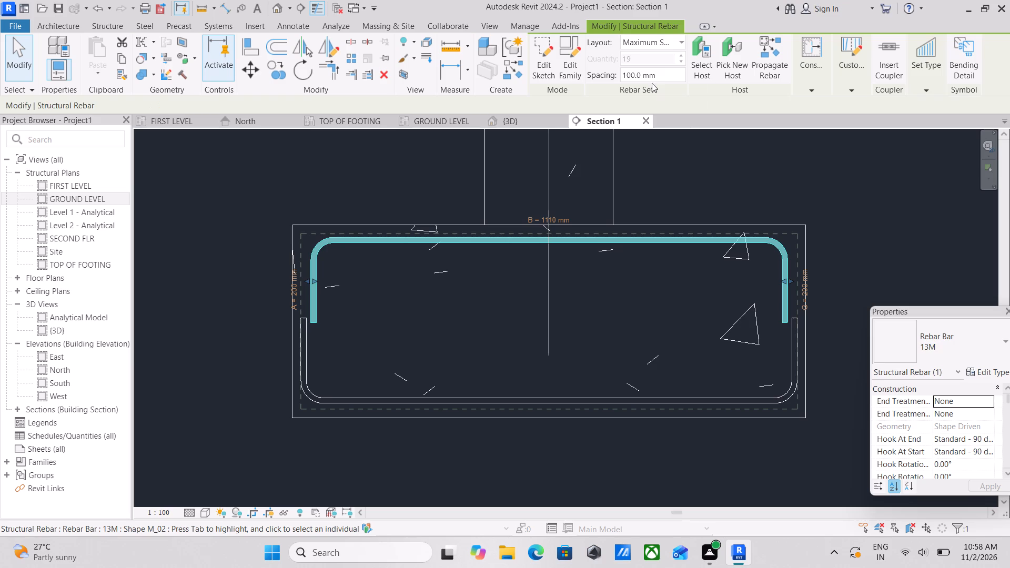
{"action": "left_click", "coordinate": [658, 76]}
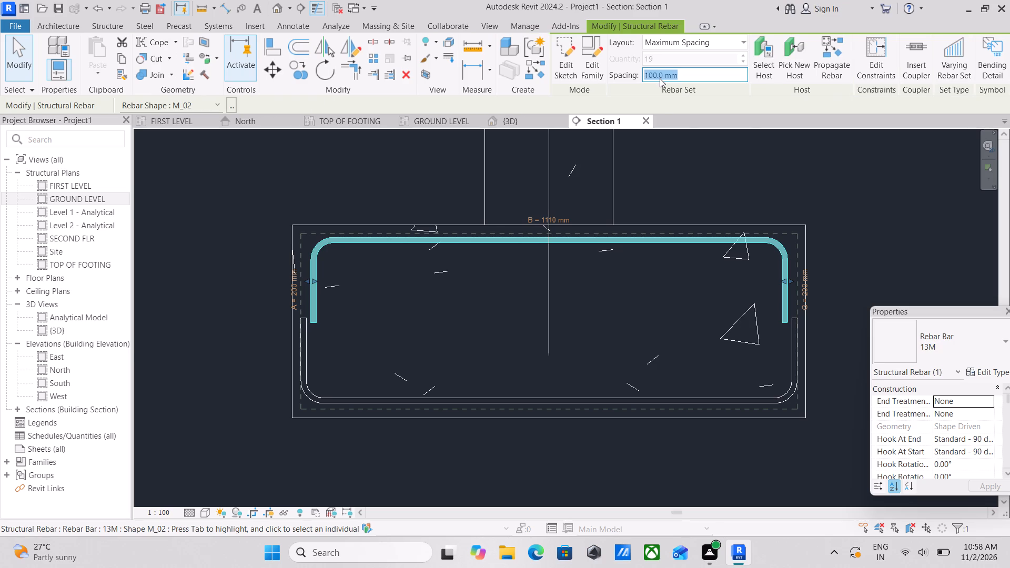
{"action": "type", "text": "150"}
{"action": "type", "text": "MM"}
{"action": "key", "text": "Return"}
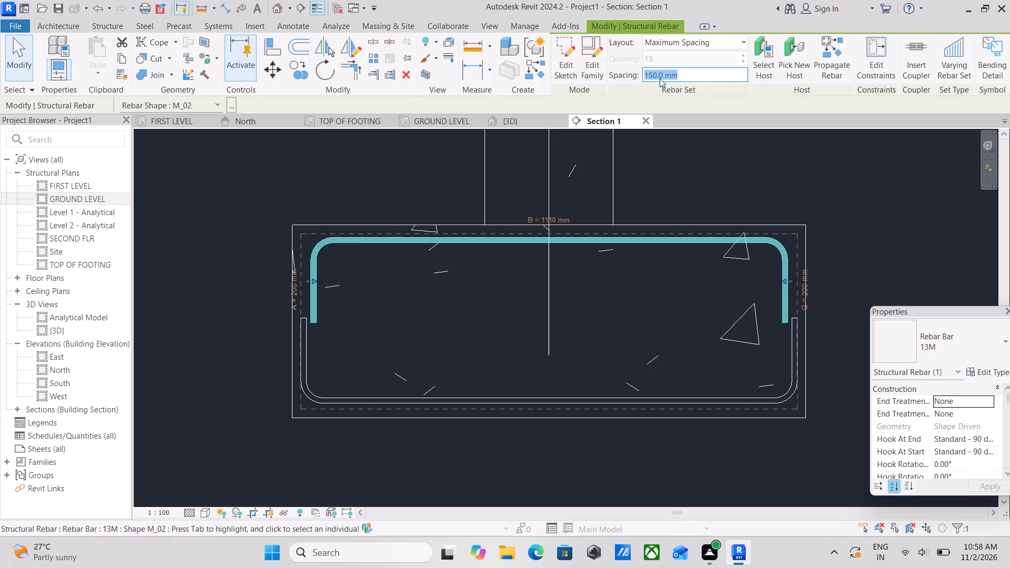
Examine the reinforced footing in the TOP OF FOOTING plan and return to the Section 1 view.
{"action": "scroll", "coordinate": [861, 80], "scroll_direction": "down", "scroll_amount": 3}
{"action": "scroll", "coordinate": [634, 165], "scroll_direction": "down", "scroll_amount": 3}
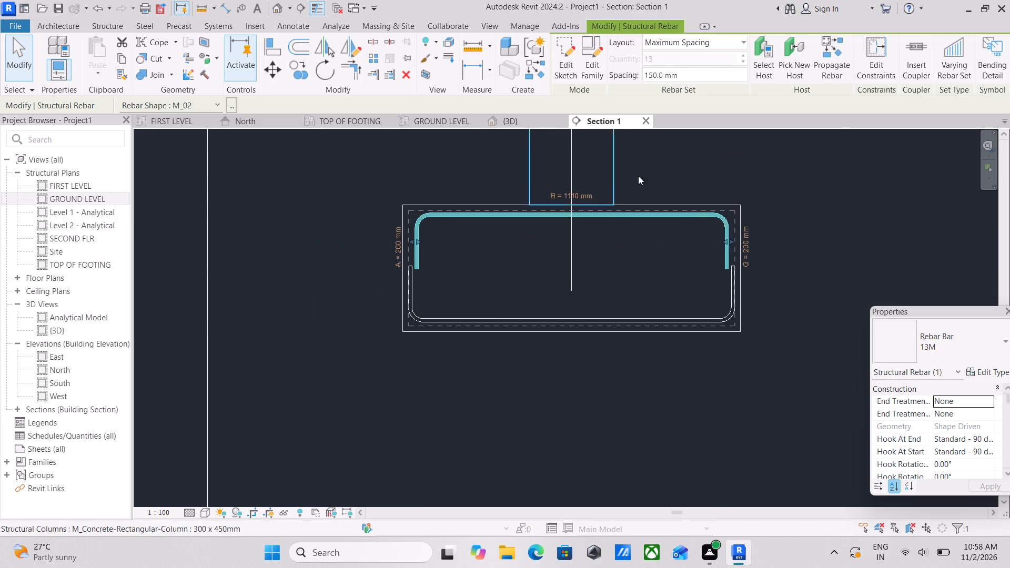
{"action": "scroll", "coordinate": [689, 180], "scroll_direction": "down", "scroll_amount": 1}
{"action": "middle_click_drag", "start_coordinate": [688, 180], "coordinate": [578, 289]}
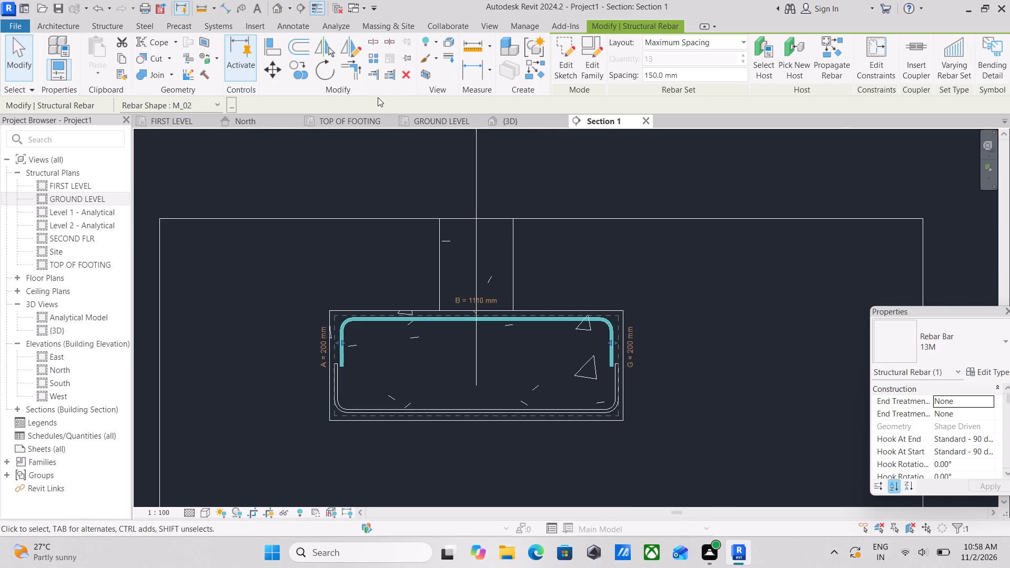
{"action": "left_click", "coordinate": [367, 120]}
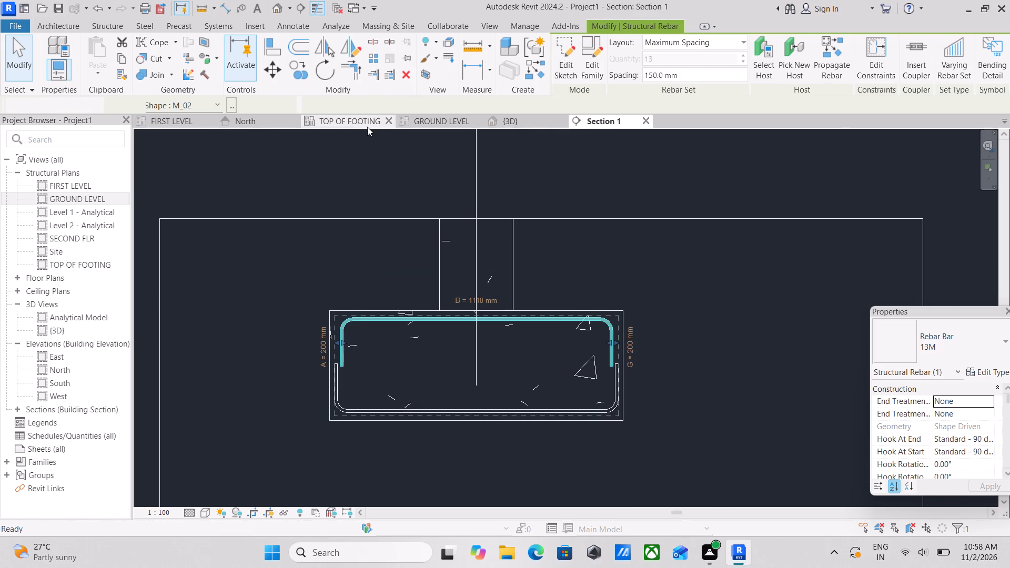
{"action": "scroll", "coordinate": [366, 127], "scroll_direction": "down", "scroll_amount": 3}
{"action": "scroll", "coordinate": [571, 318], "scroll_direction": "up", "scroll_amount": 3}
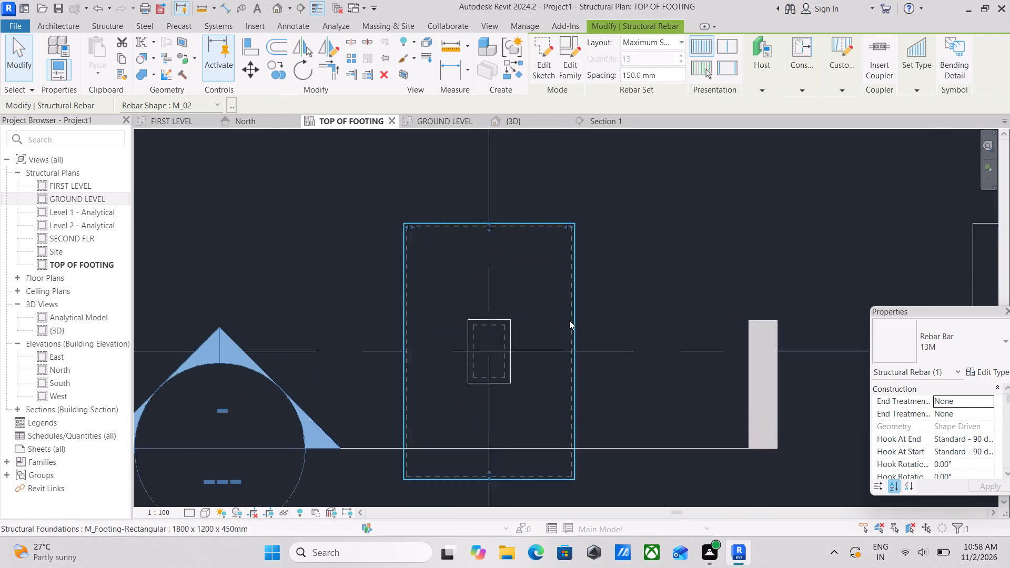
{"action": "scroll", "coordinate": [486, 362], "scroll_direction": "up", "scroll_amount": 4}
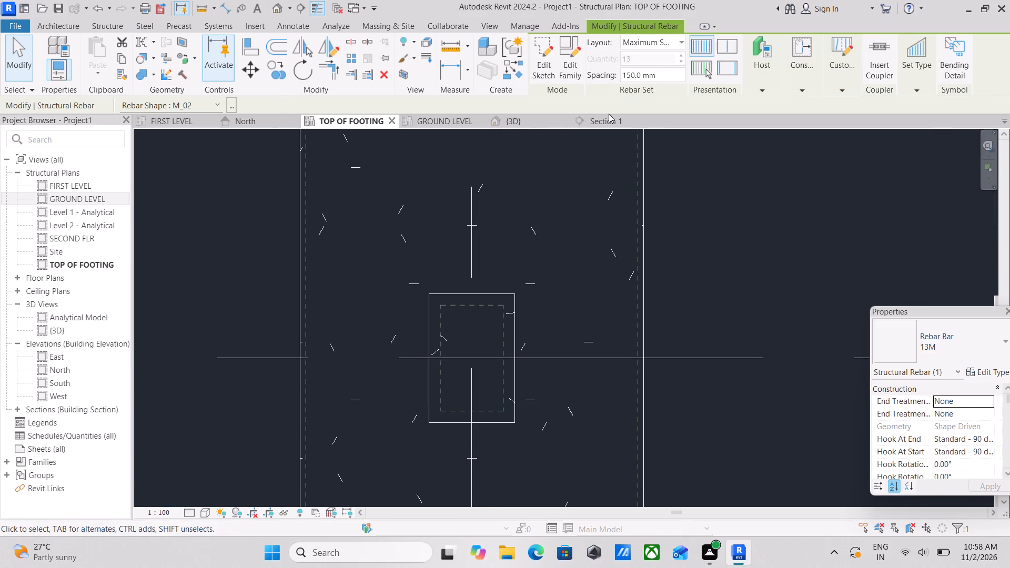
{"action": "left_click", "coordinate": [609, 114]}
{"action": "left_click", "coordinate": [608, 121]}
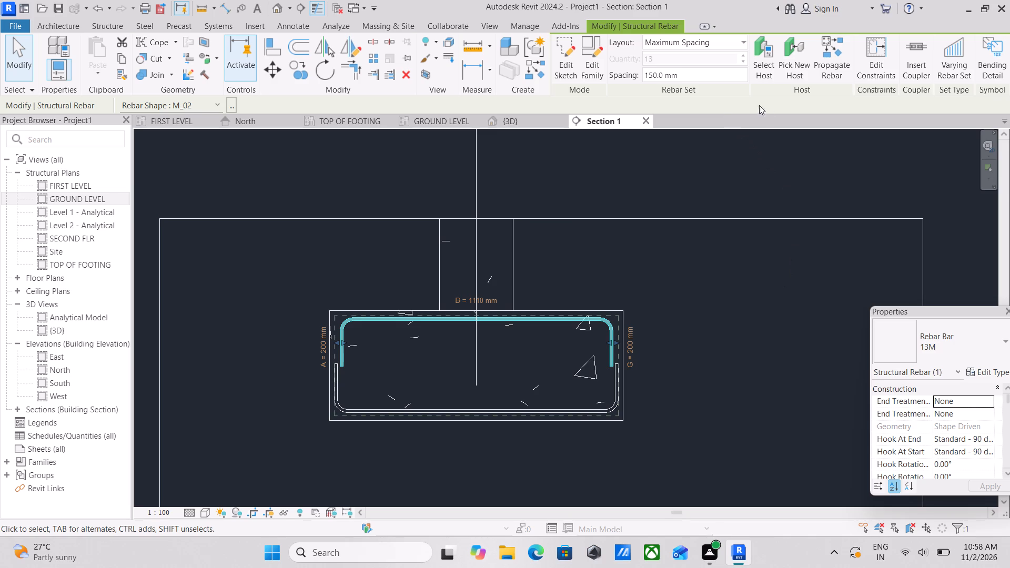
{"action": "scroll", "coordinate": [461, 322], "scroll_direction": "down", "scroll_amount": 1}
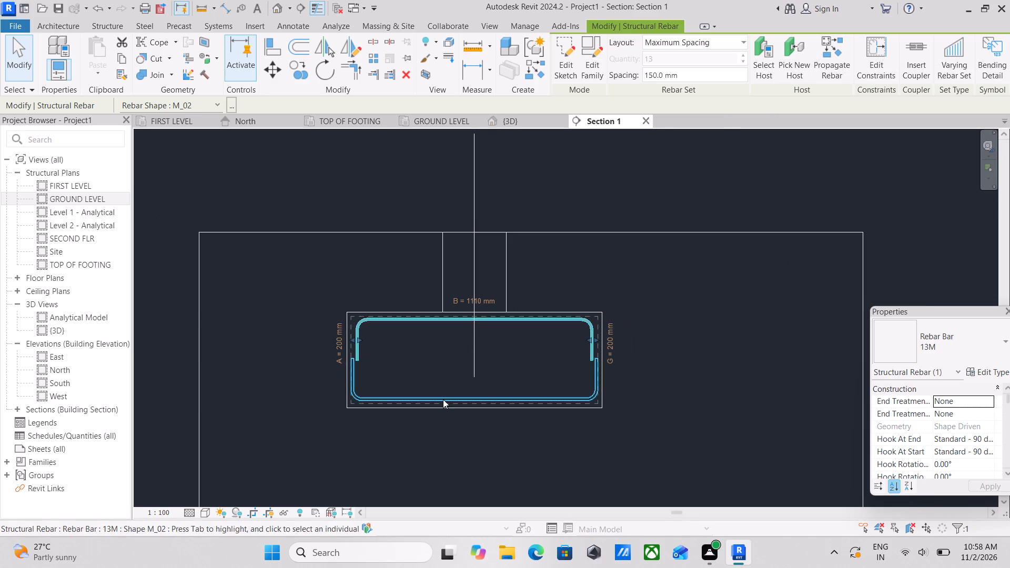
{"action": "scroll", "coordinate": [445, 398], "scroll_direction": "up", "scroll_amount": 1}
Set the footing's bottom rebar set to show unobscured in the {3D} view.
{"action": "left_click", "coordinate": [445, 398]}
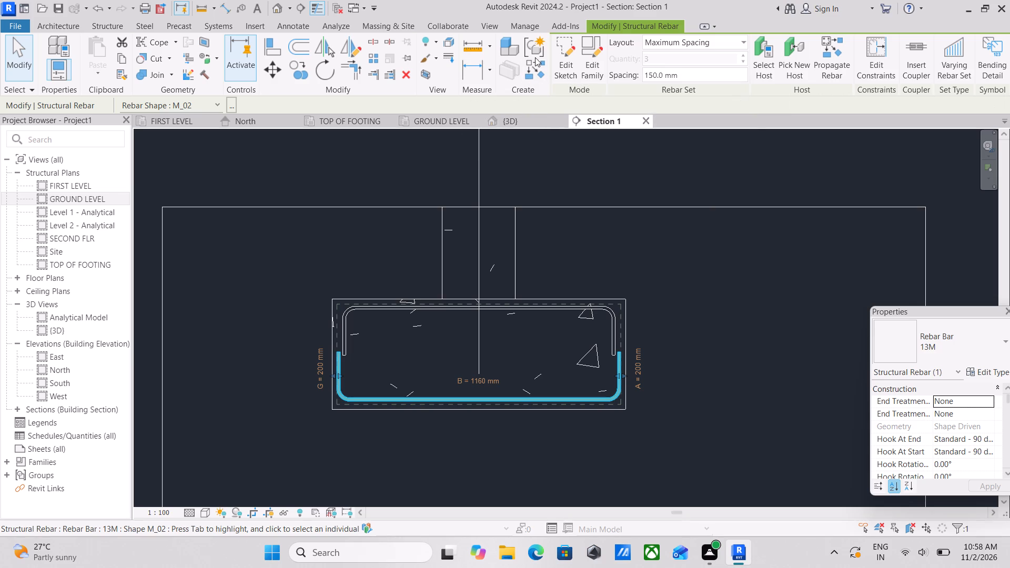
{"action": "scroll", "coordinate": [817, 54], "scroll_direction": "down", "scroll_amount": 2}
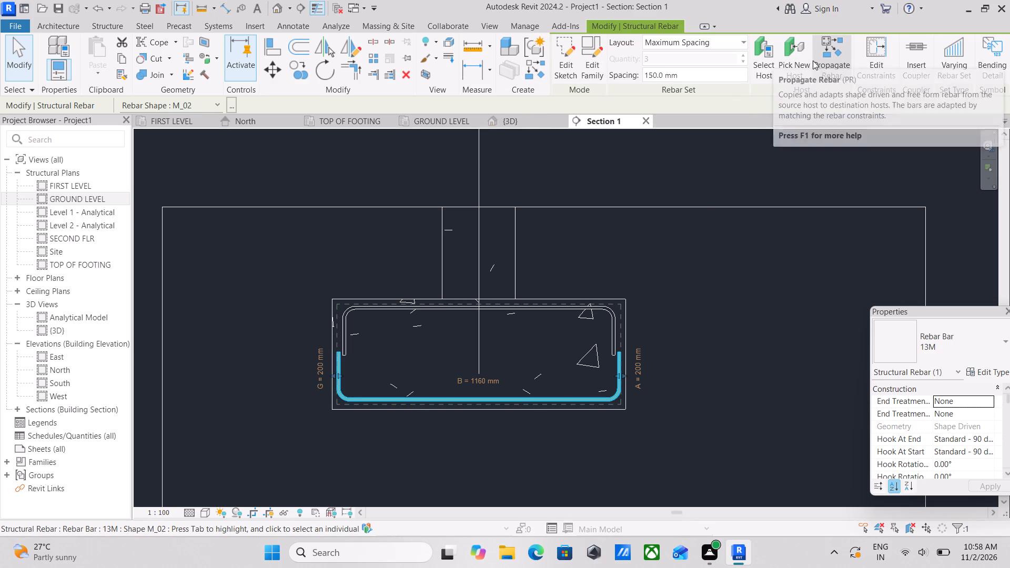
{"action": "scroll", "coordinate": [809, 63], "scroll_direction": "up", "scroll_amount": 2}
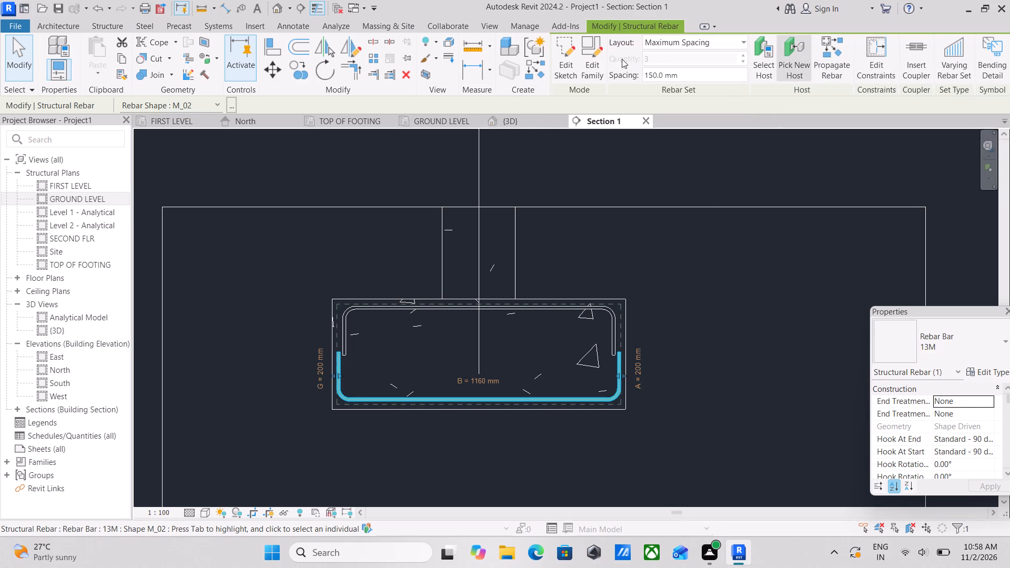
{"action": "scroll", "coordinate": [568, 44], "scroll_direction": "up", "scroll_amount": 1}
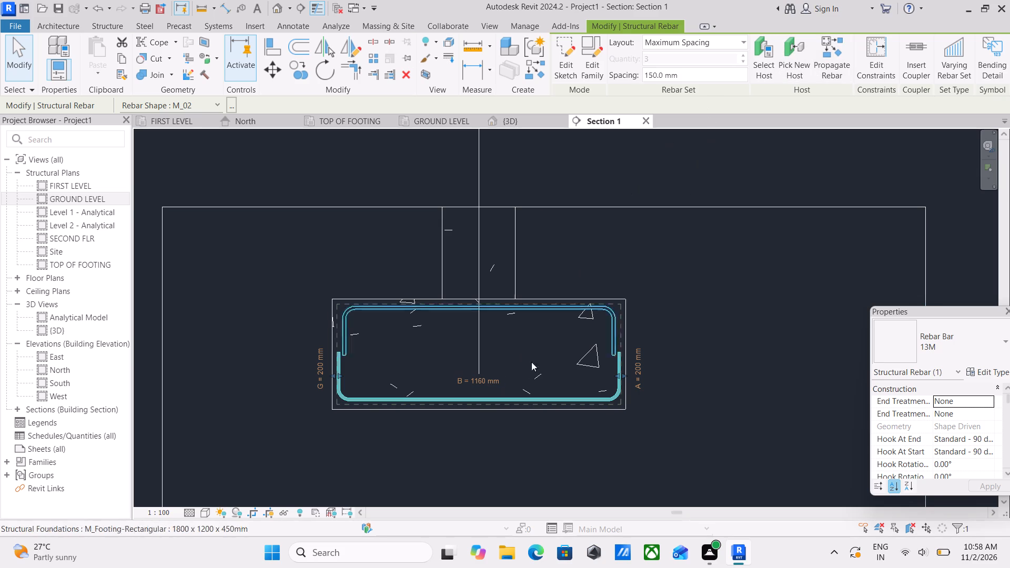
{"action": "scroll", "coordinate": [1008, 474], "scroll_direction": "down", "scroll_amount": 2}
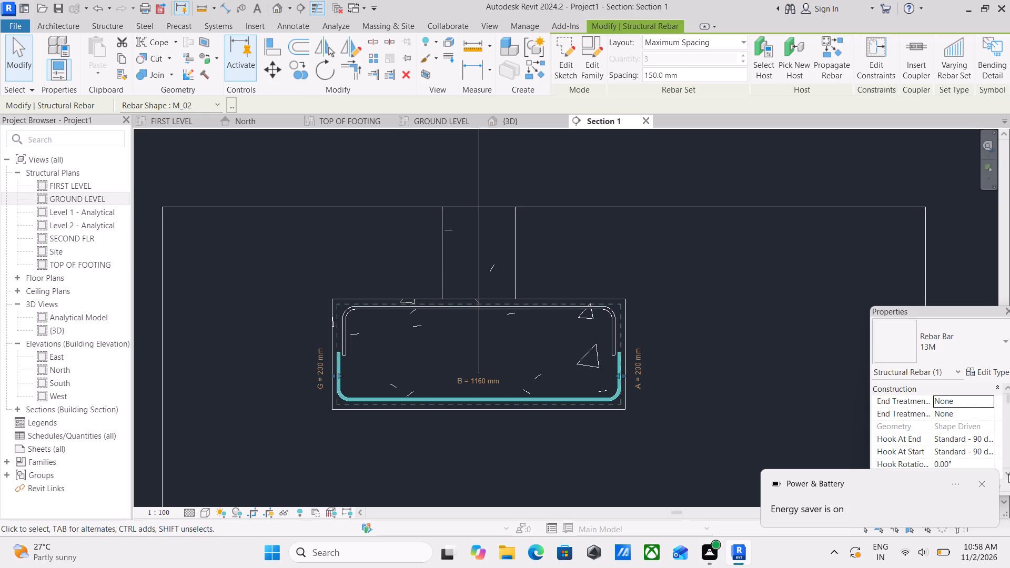
{"action": "scroll", "coordinate": [566, 269], "scroll_direction": "down", "scroll_amount": 1}
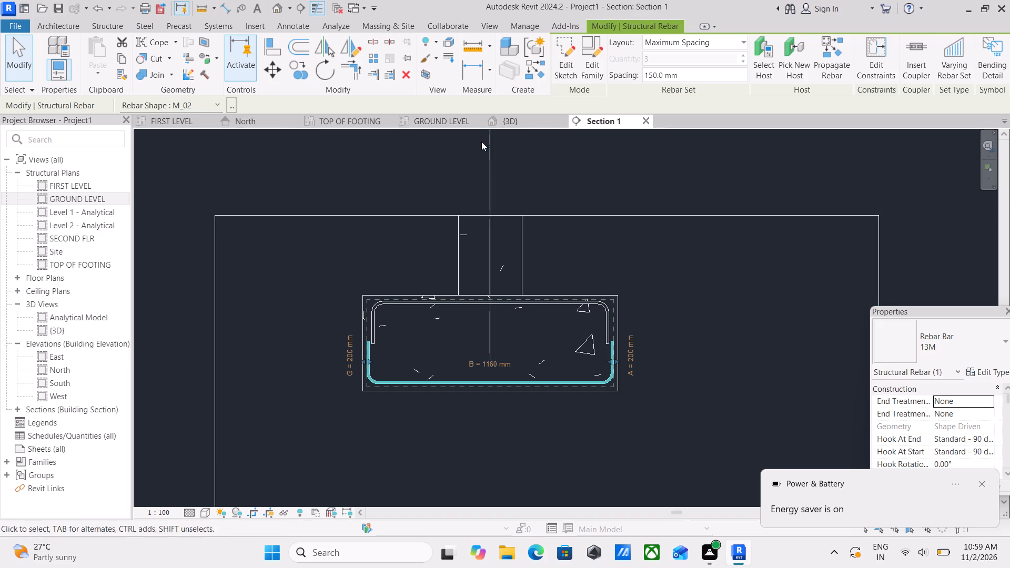
{"action": "scroll", "coordinate": [507, 306], "scroll_direction": "down", "scroll_amount": 1}
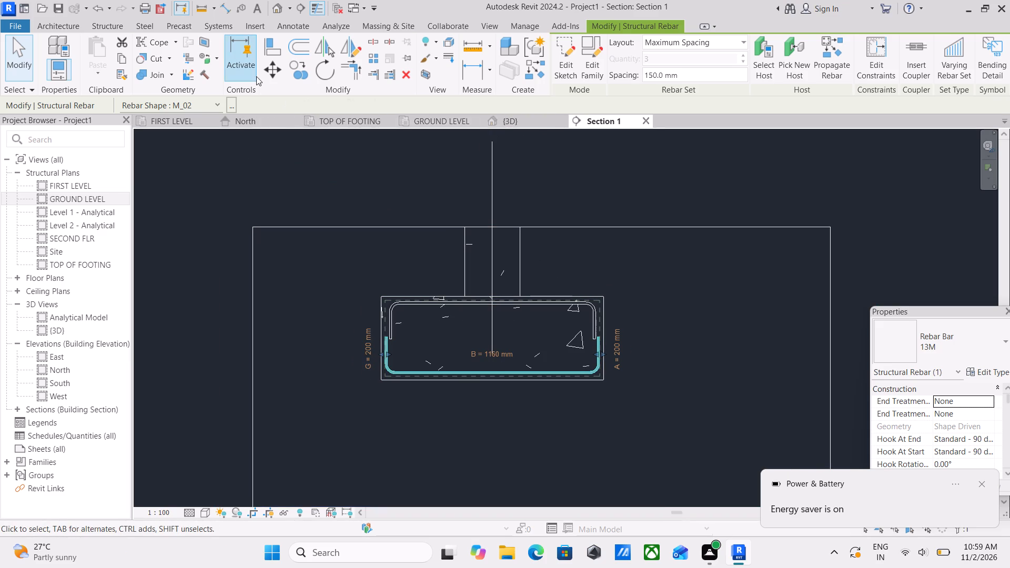
{"action": "scroll", "coordinate": [292, 21], "scroll_direction": "up", "scroll_amount": 1}
{"action": "scroll", "coordinate": [251, 27], "scroll_direction": "down", "scroll_amount": 2}
{"action": "scroll", "coordinate": [278, 143], "scroll_direction": "up", "scroll_amount": 1}
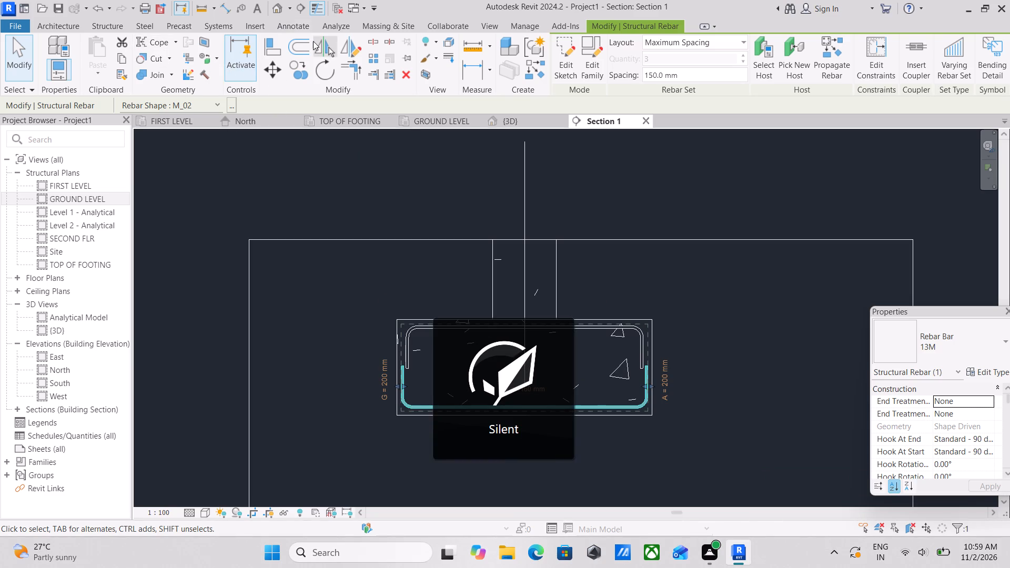
{"action": "left_click", "coordinate": [109, 26]}
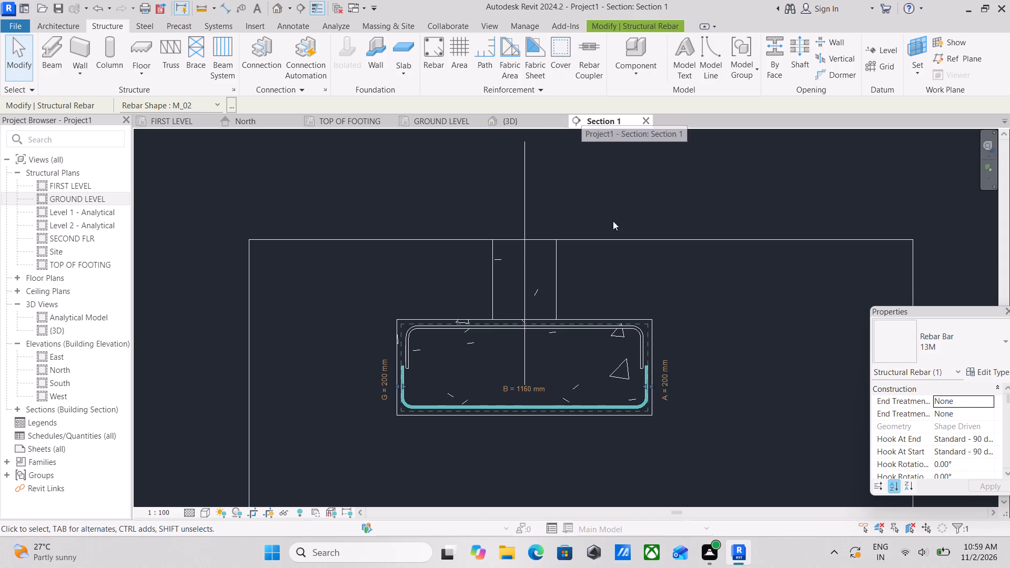
{"action": "scroll", "coordinate": [972, 432], "scroll_direction": "down", "scroll_amount": 4}
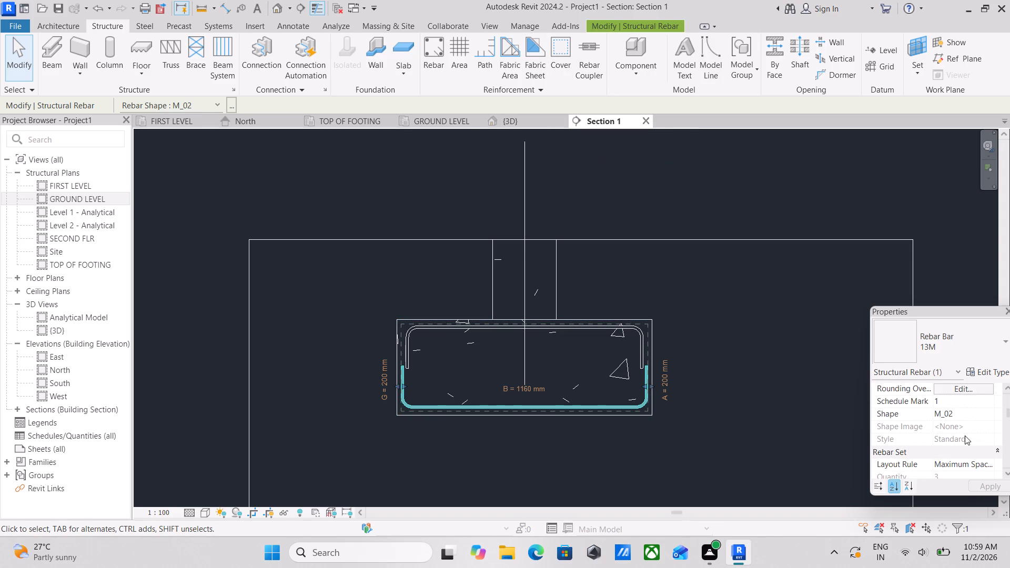
{"action": "scroll", "coordinate": [965, 435], "scroll_direction": "down", "scroll_amount": 2}
{"action": "left_click", "coordinate": [965, 435]}
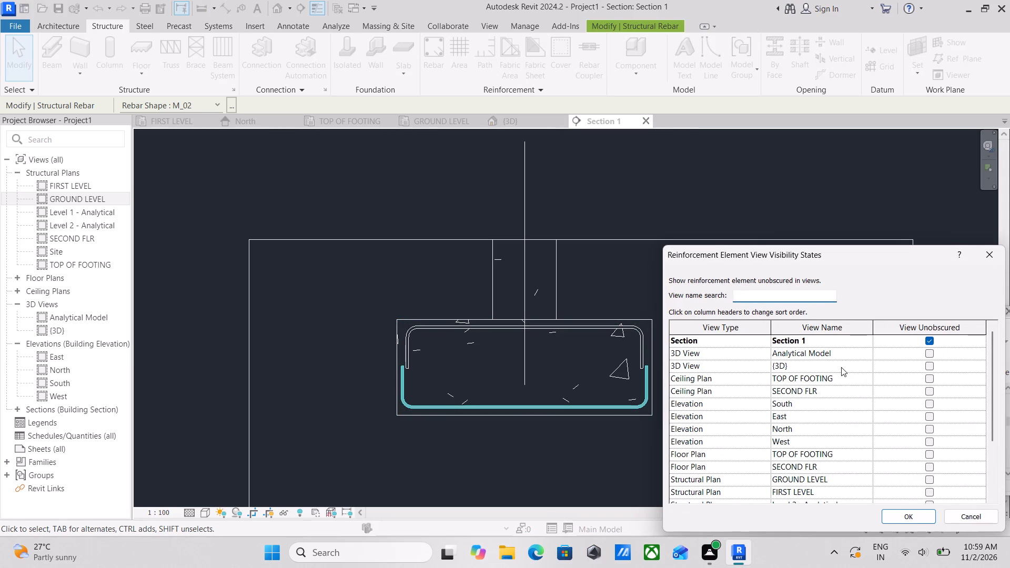
{"action": "left_click", "coordinate": [932, 364]}
{"action": "left_click", "coordinate": [907, 517]}
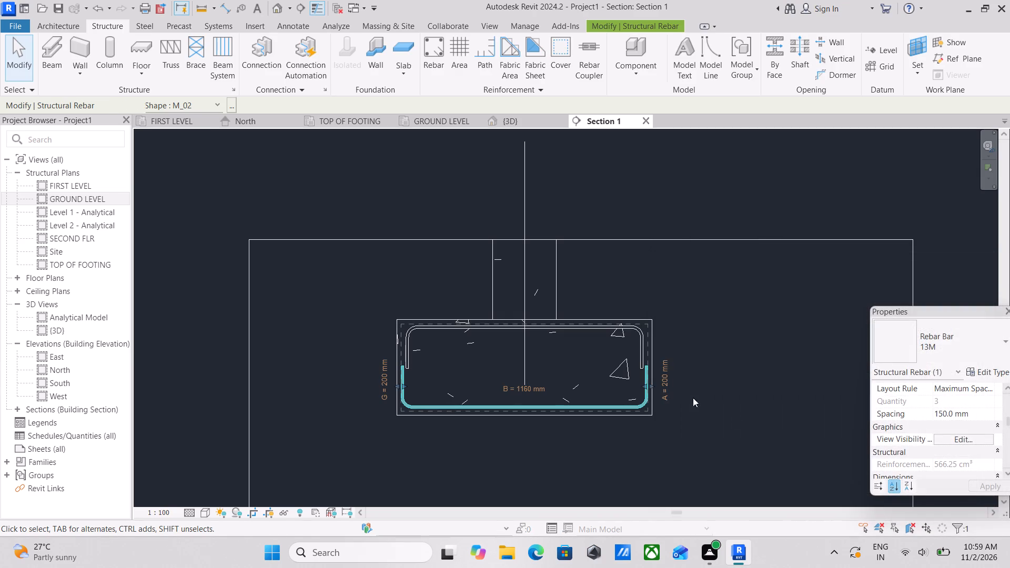
Set the footing's top rebar set to show unobscured in the {3D} view and clear the selection.
{"action": "left_click", "coordinate": [598, 326]}
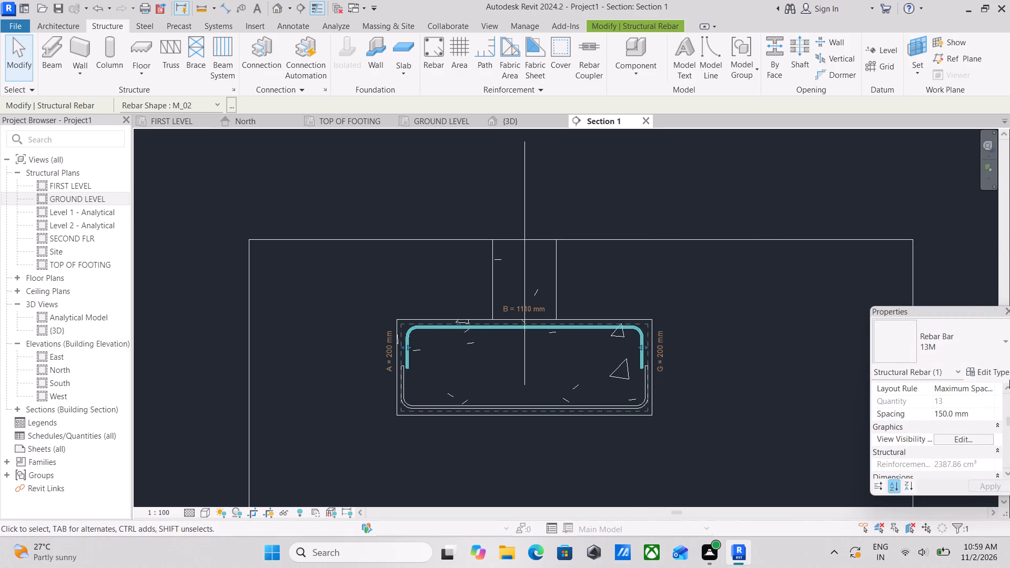
{"action": "left_click", "coordinate": [959, 439]}
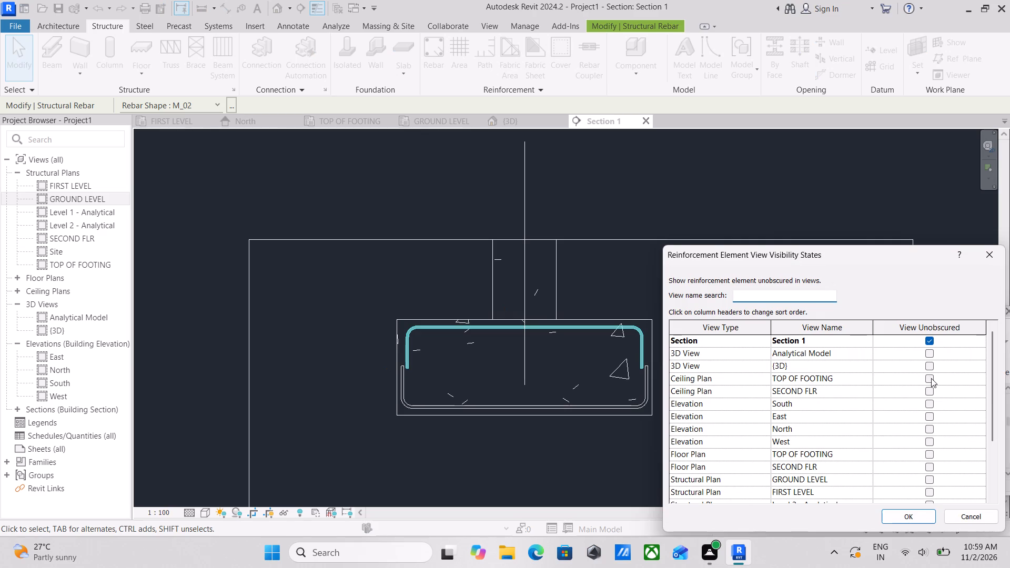
{"action": "left_click", "coordinate": [928, 368]}
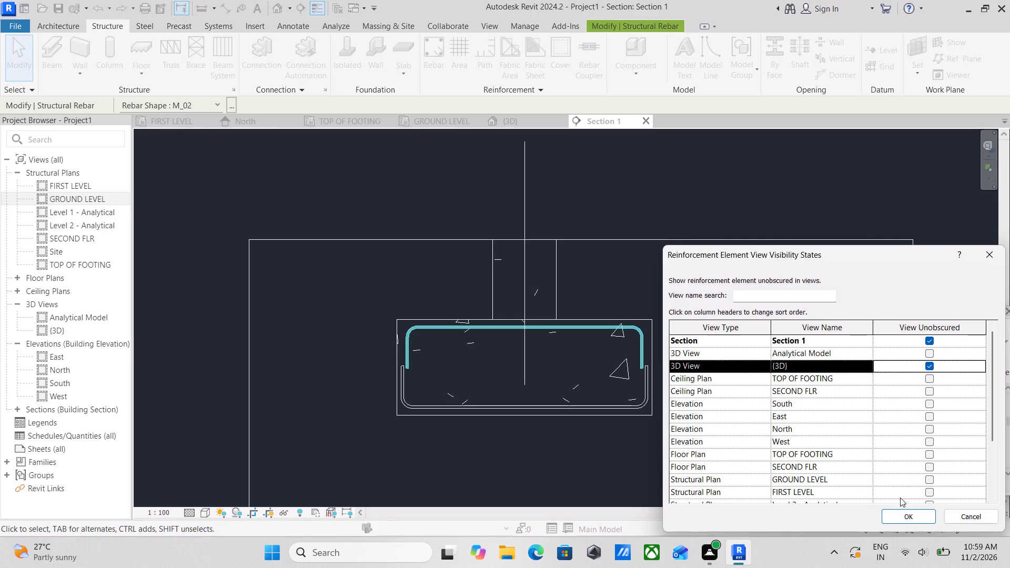
{"action": "left_click", "coordinate": [900, 520]}
{"action": "scroll", "coordinate": [468, 344], "scroll_direction": "up", "scroll_amount": 2}
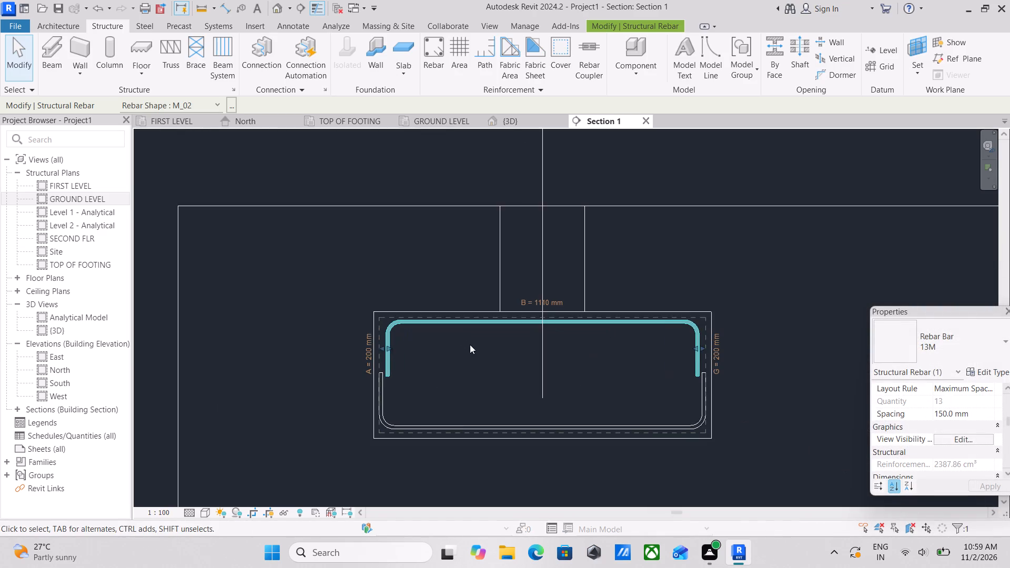
{"action": "scroll", "coordinate": [588, 330], "scroll_direction": "up", "scroll_amount": 3}
{"action": "key", "text": "Escape"}
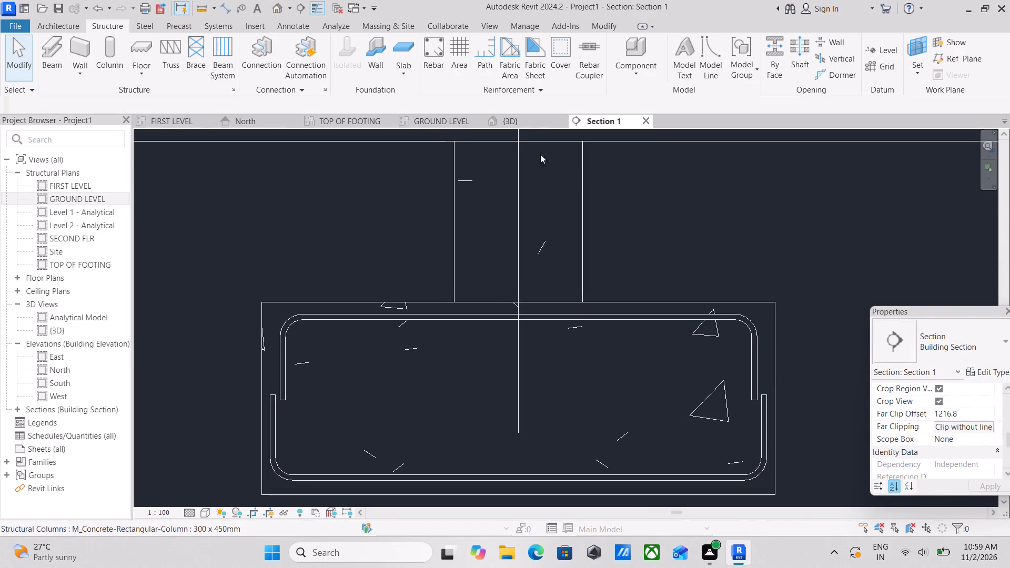
Start the Rebar placement command in the footing's section view.
{"action": "left_click", "coordinate": [436, 53]}
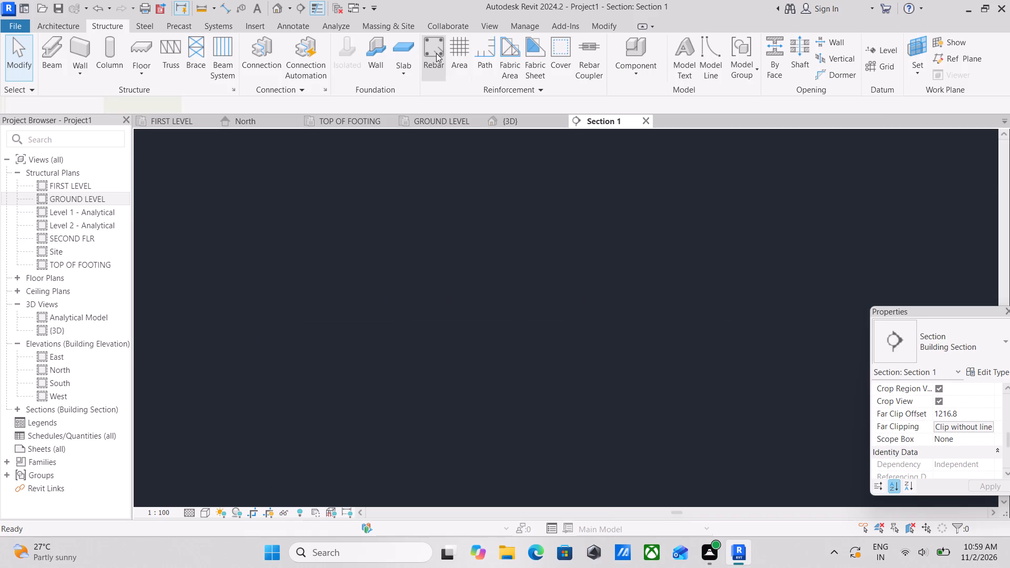
{"action": "scroll", "coordinate": [372, 353], "scroll_direction": "down", "scroll_amount": 1}
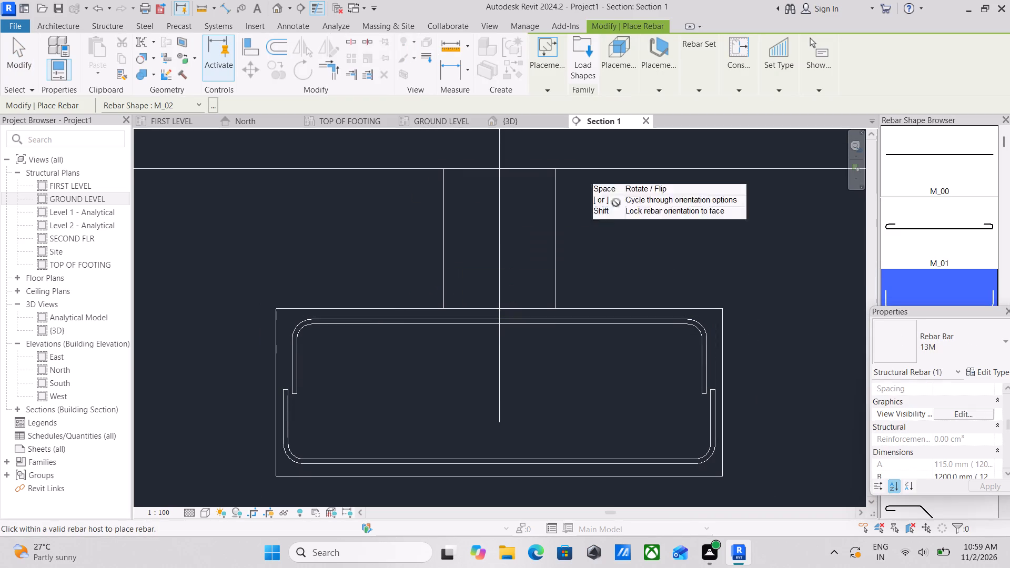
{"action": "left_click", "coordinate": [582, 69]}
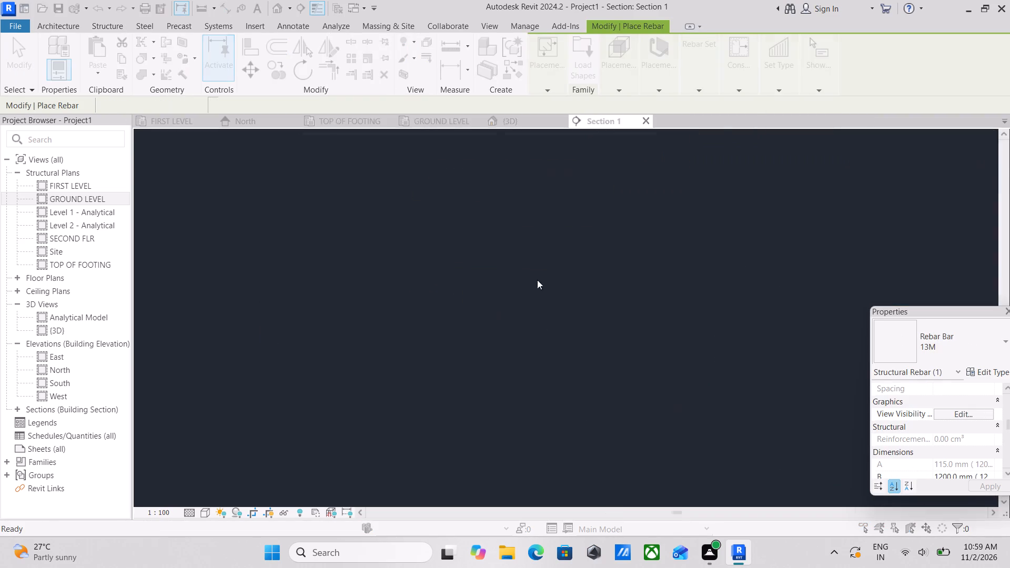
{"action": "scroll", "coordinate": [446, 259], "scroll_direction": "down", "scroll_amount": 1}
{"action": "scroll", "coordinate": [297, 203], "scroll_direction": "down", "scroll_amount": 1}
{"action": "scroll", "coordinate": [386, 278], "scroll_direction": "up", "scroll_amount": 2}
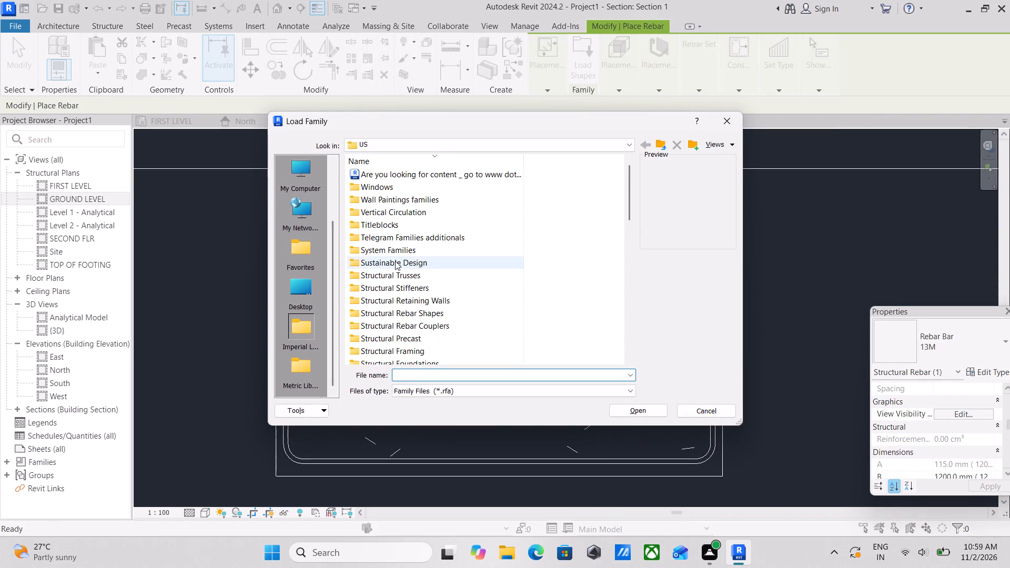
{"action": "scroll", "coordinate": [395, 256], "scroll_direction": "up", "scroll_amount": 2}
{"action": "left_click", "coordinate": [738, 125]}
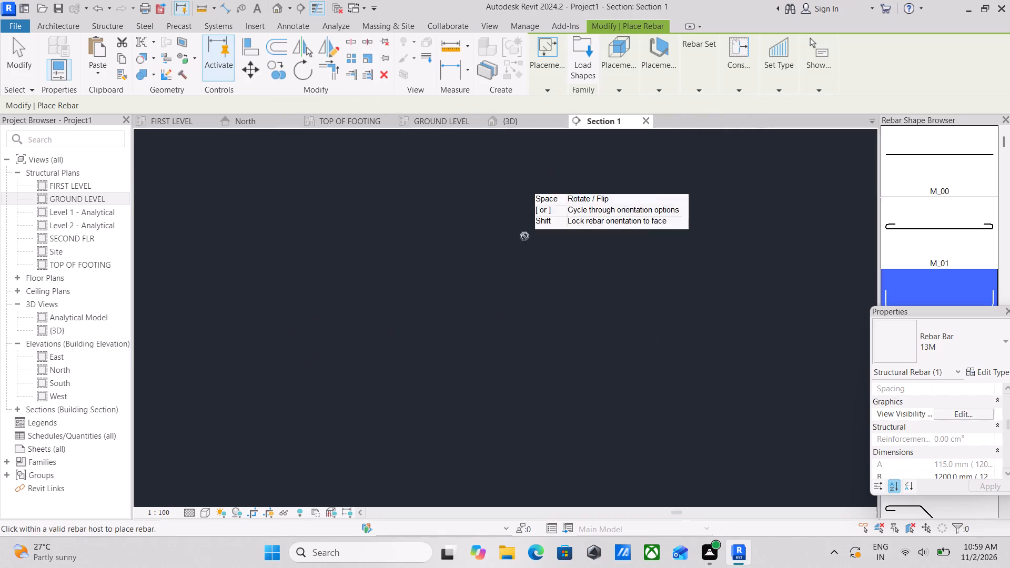
Place two 13M bars of shape M_02 perpendicular to cover, inside the footing's upper-left and lower-left corners, and leave the command.
{"action": "scroll", "coordinate": [457, 292], "scroll_direction": "down", "scroll_amount": 1}
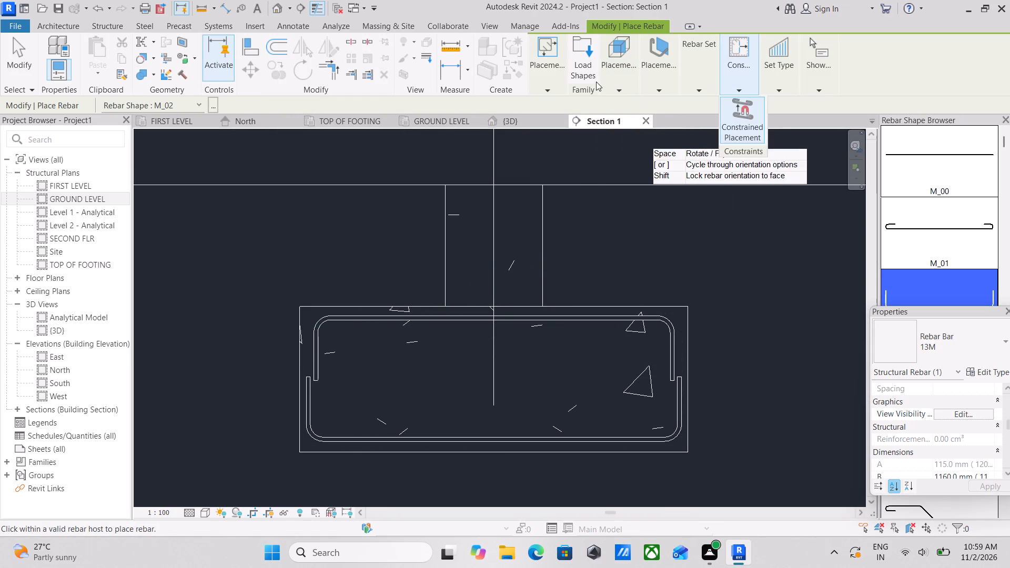
{"action": "left_click", "coordinate": [657, 85]}
{"action": "left_click", "coordinate": [725, 108]}
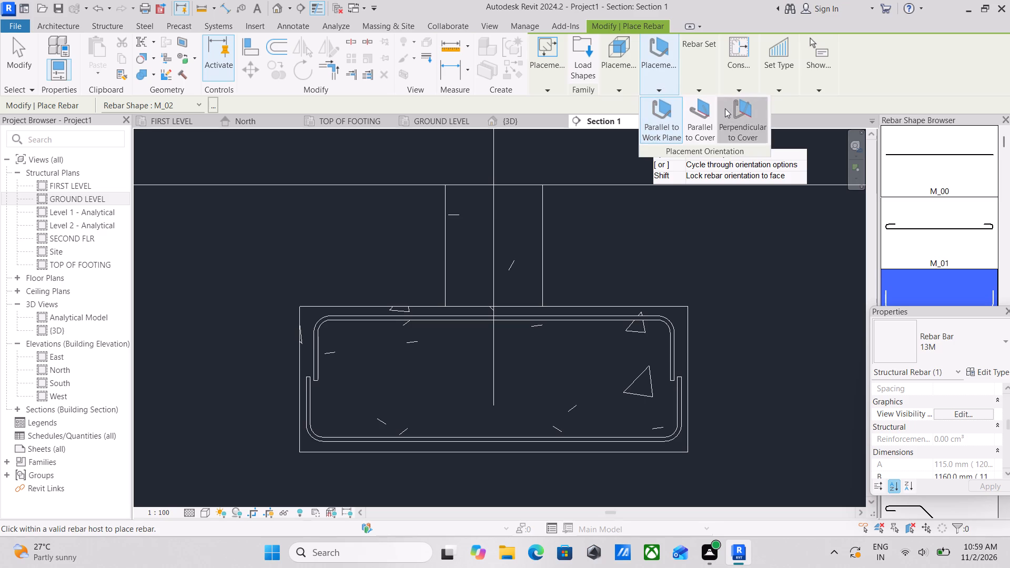
{"action": "scroll", "coordinate": [347, 398], "scroll_direction": "up", "scroll_amount": 3}
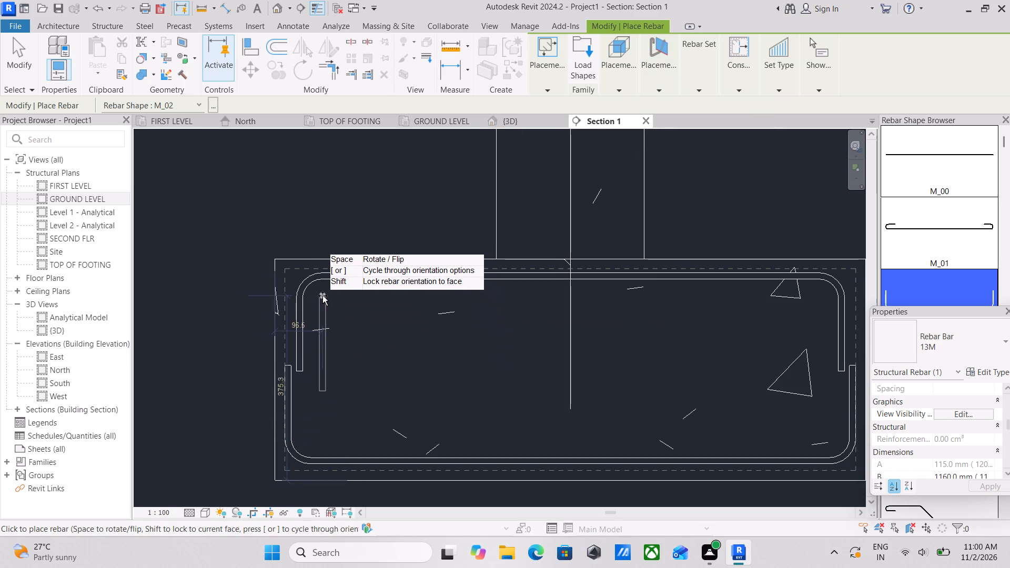
{"action": "scroll", "coordinate": [322, 296], "scroll_direction": "up", "scroll_amount": 2}
{"action": "left_click", "coordinate": [322, 284]}
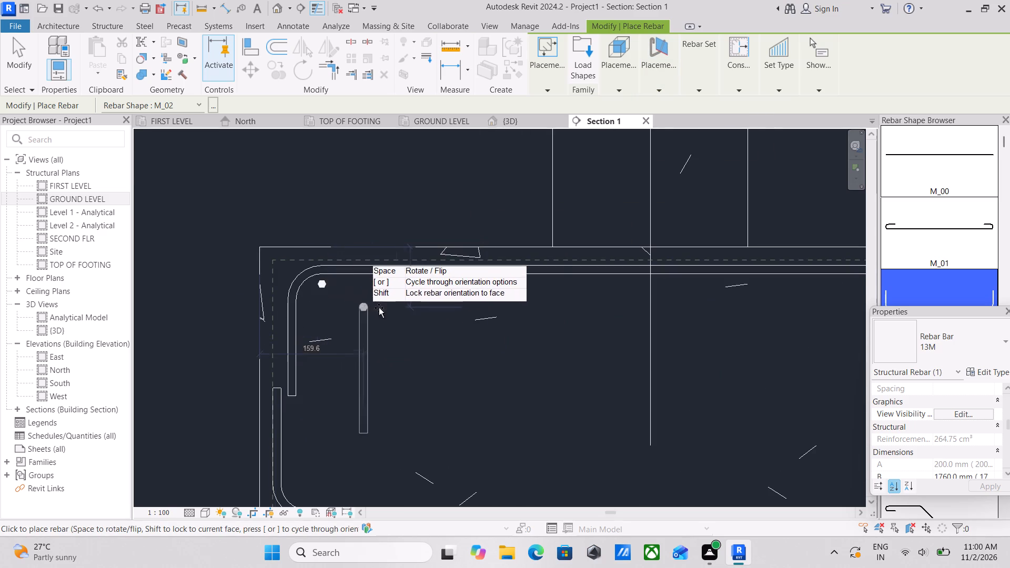
{"action": "scroll", "coordinate": [416, 303], "scroll_direction": "down", "scroll_amount": 3}
{"action": "middle_click_drag", "start_coordinate": [414, 299], "coordinate": [407, 261]}
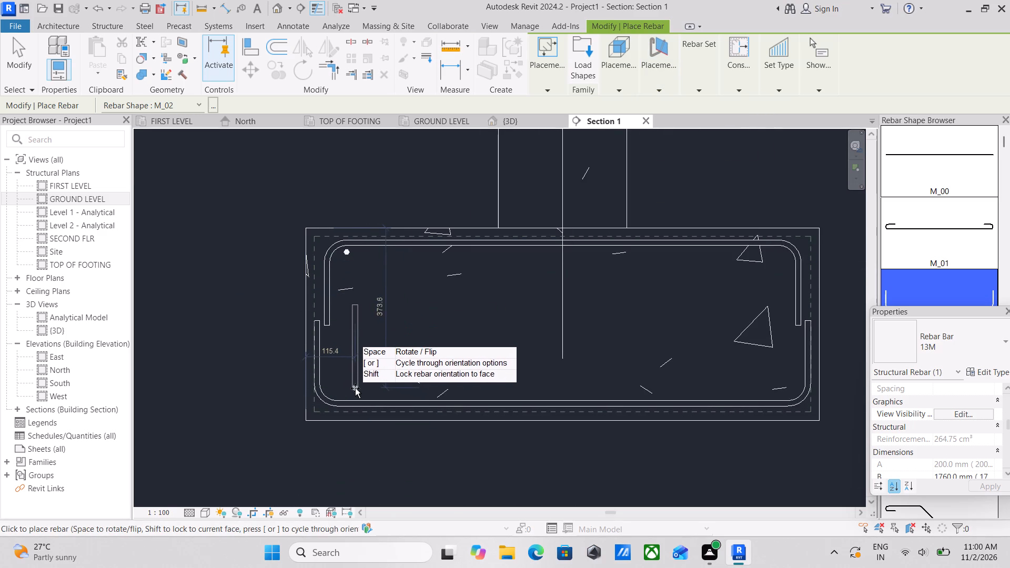
{"action": "left_click", "coordinate": [347, 393]}
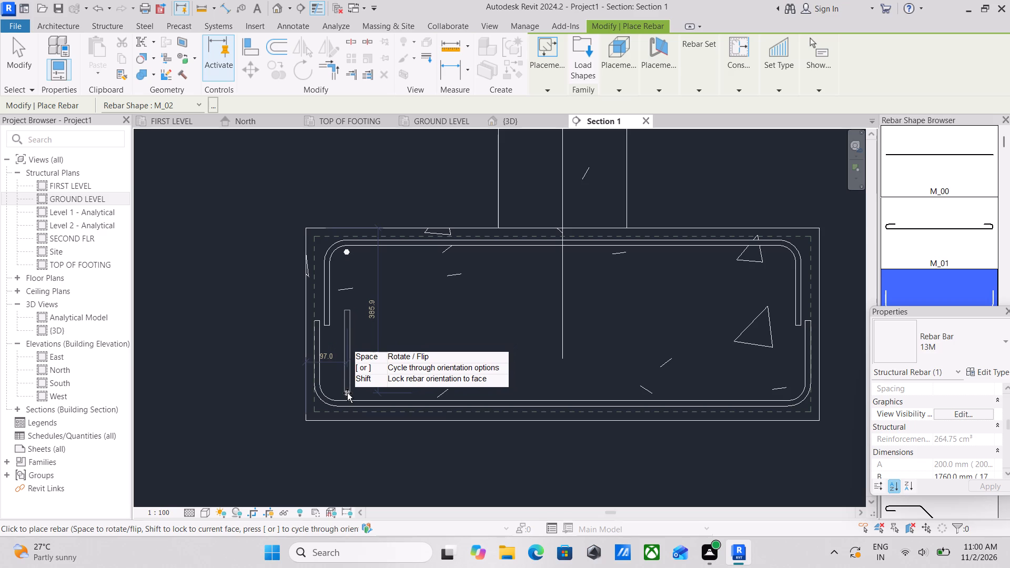
{"action": "scroll", "coordinate": [403, 301], "scroll_direction": "up", "scroll_amount": 3}
{"action": "key", "text": "Escape"}
{"action": "key", "text": "Escape"}
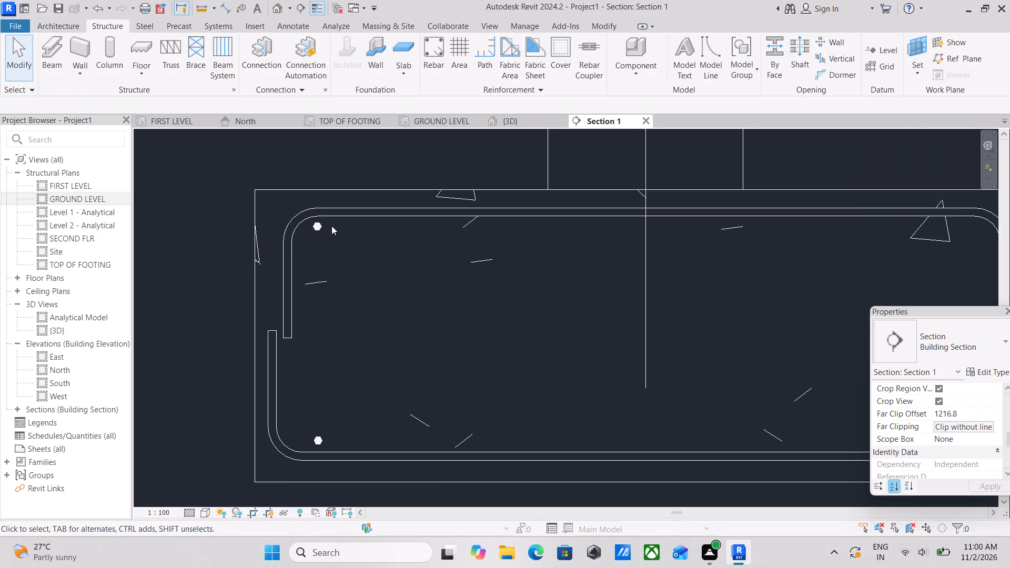
Set the footing's upper perpendicular bar to show unobscured in the {3D} view.
{"action": "scroll", "coordinate": [331, 226], "scroll_direction": "up", "scroll_amount": 3}
{"action": "left_click", "coordinate": [305, 228]}
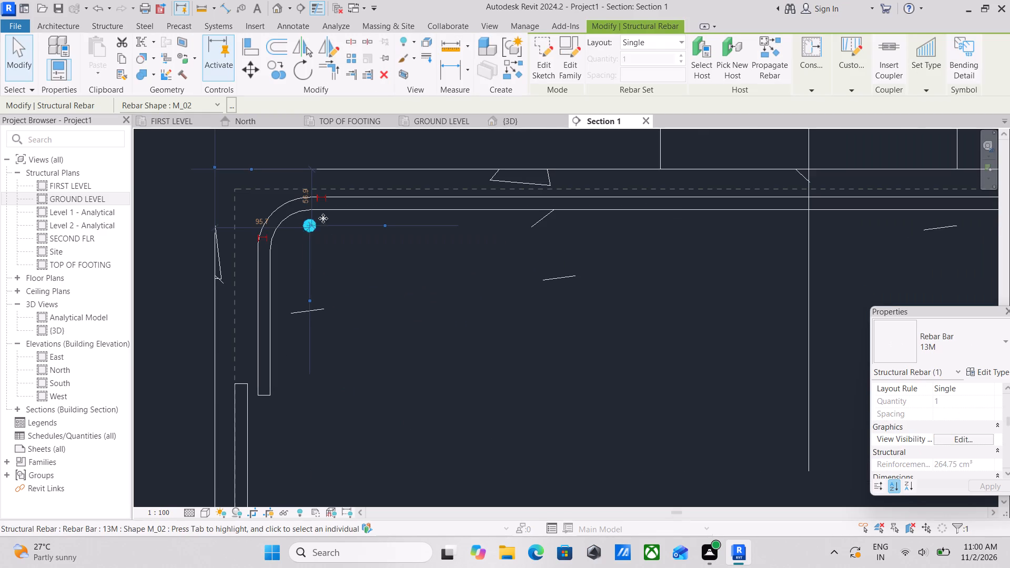
{"action": "scroll", "coordinate": [951, 405], "scroll_direction": "down", "scroll_amount": 2}
{"action": "scroll", "coordinate": [947, 416], "scroll_direction": "up", "scroll_amount": 1}
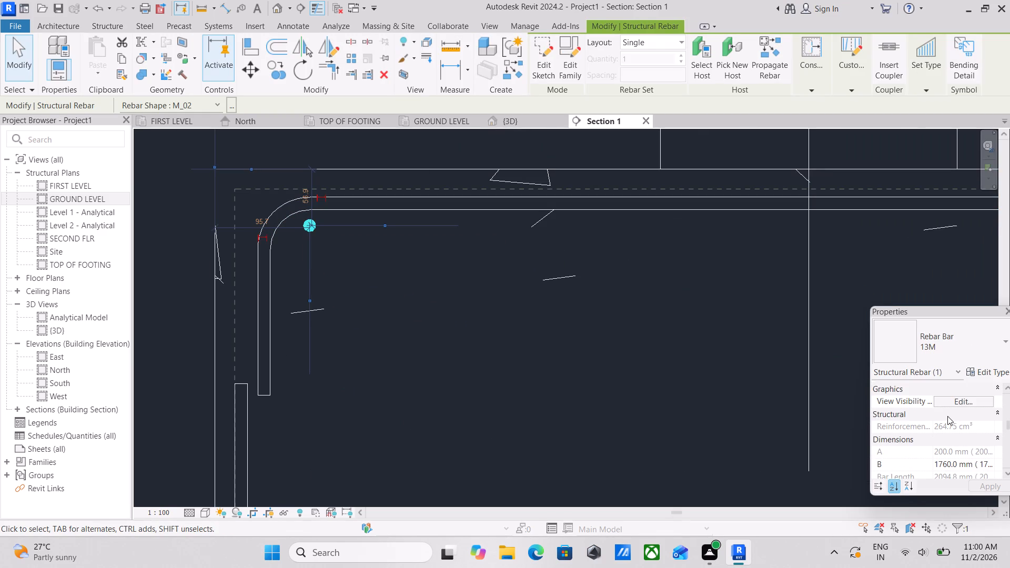
{"action": "left_click", "coordinate": [961, 405]}
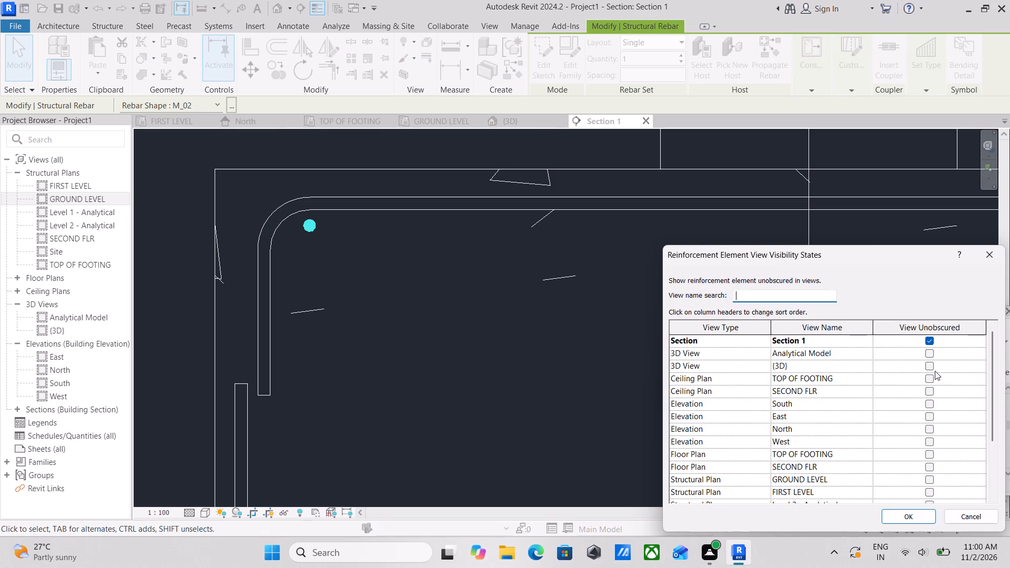
{"action": "left_click", "coordinate": [931, 365]}
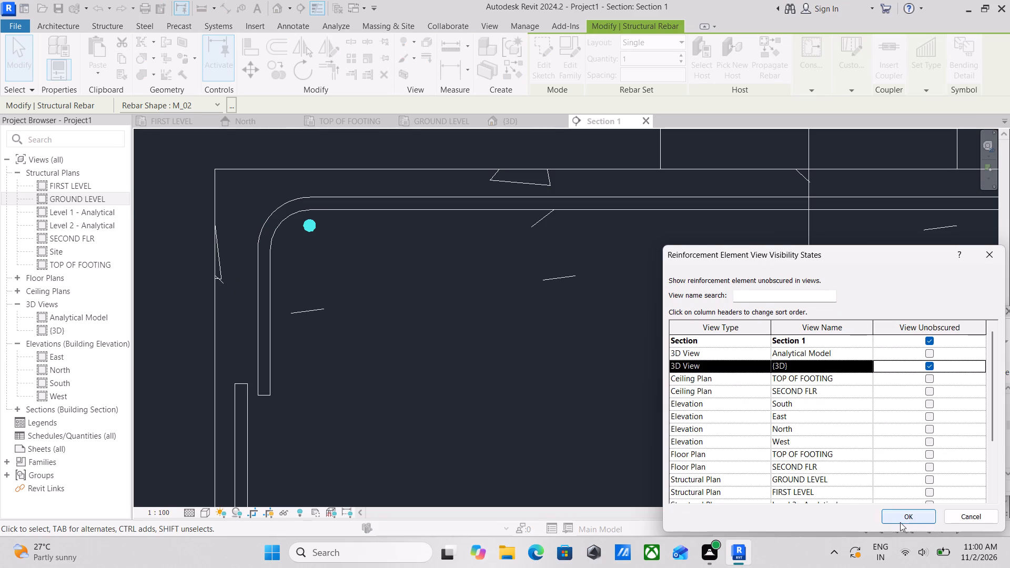
{"action": "left_click", "coordinate": [900, 522]}
Set the footing's lower perpendicular bar to show unobscured in the {3D} view and clear the selection.
{"action": "scroll", "coordinate": [385, 303], "scroll_direction": "down", "scroll_amount": 3}
{"action": "middle_click_drag", "start_coordinate": [378, 301], "coordinate": [434, 245]}
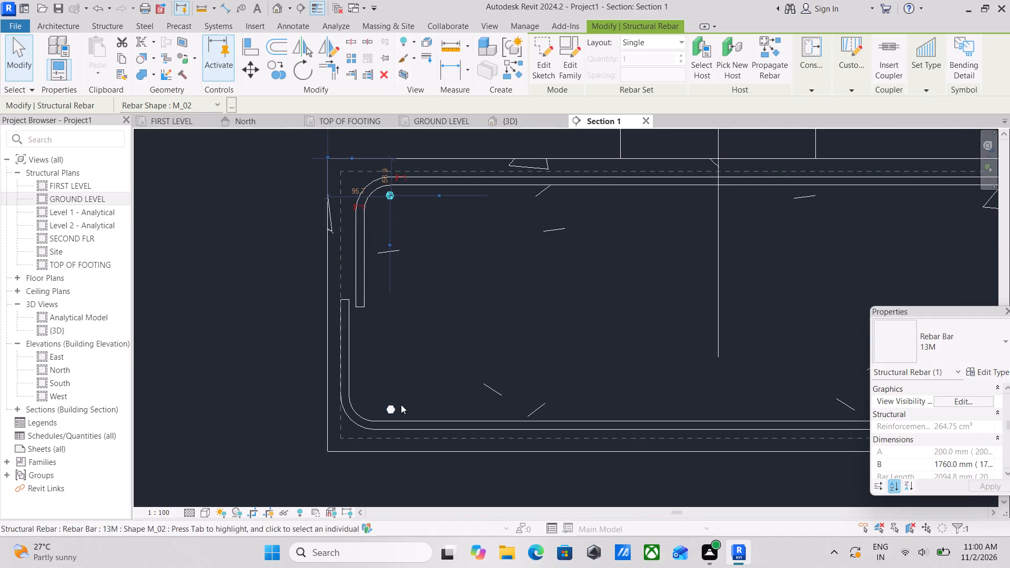
{"action": "left_click", "coordinate": [395, 407]}
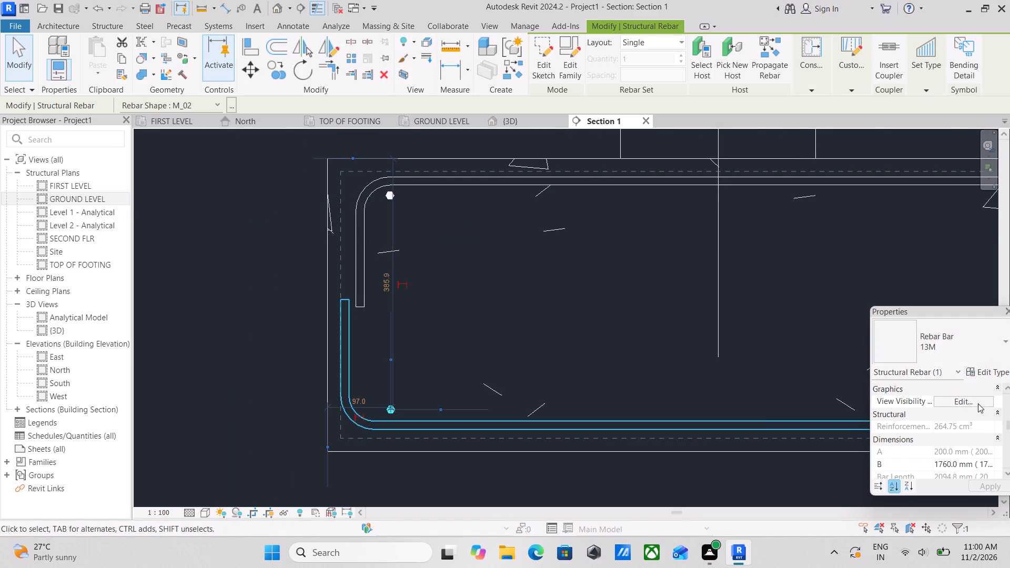
{"action": "left_click", "coordinate": [978, 403]}
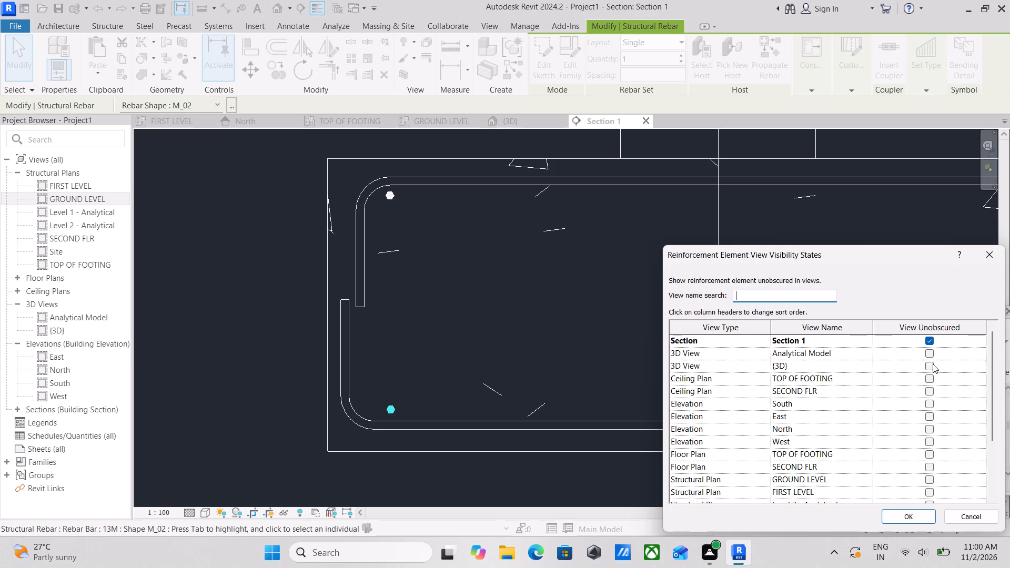
{"action": "left_click", "coordinate": [932, 364]}
{"action": "left_click", "coordinate": [890, 520]}
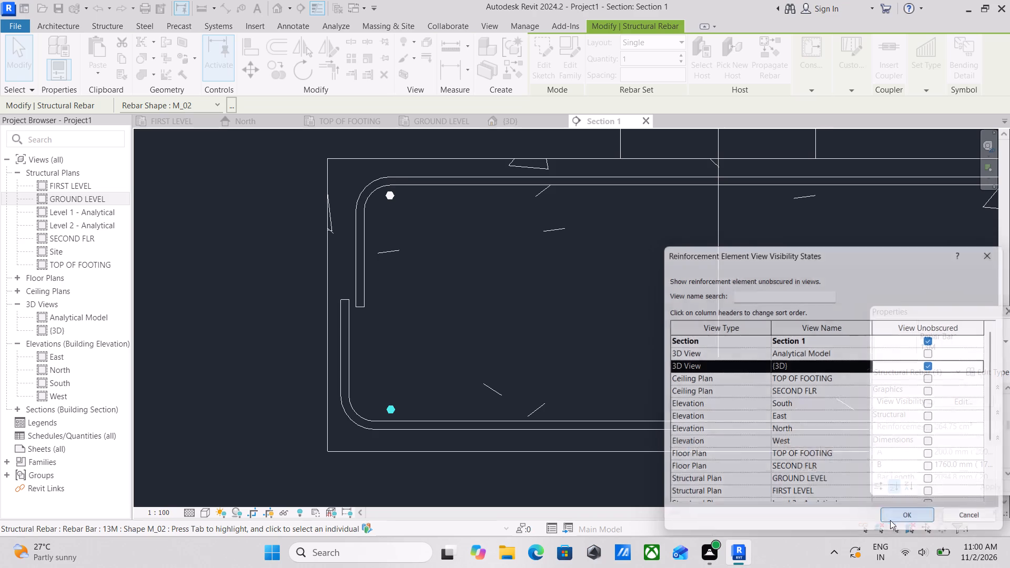
{"action": "scroll", "coordinate": [798, 332], "scroll_direction": "down", "scroll_amount": 2}
{"action": "scroll", "coordinate": [531, 259], "scroll_direction": "up", "scroll_amount": 5}
{"action": "key", "text": "Escape"}
Examine the upper and lower perpendicular corner bars in the footing section.
{"action": "left_click", "coordinate": [447, 197]}
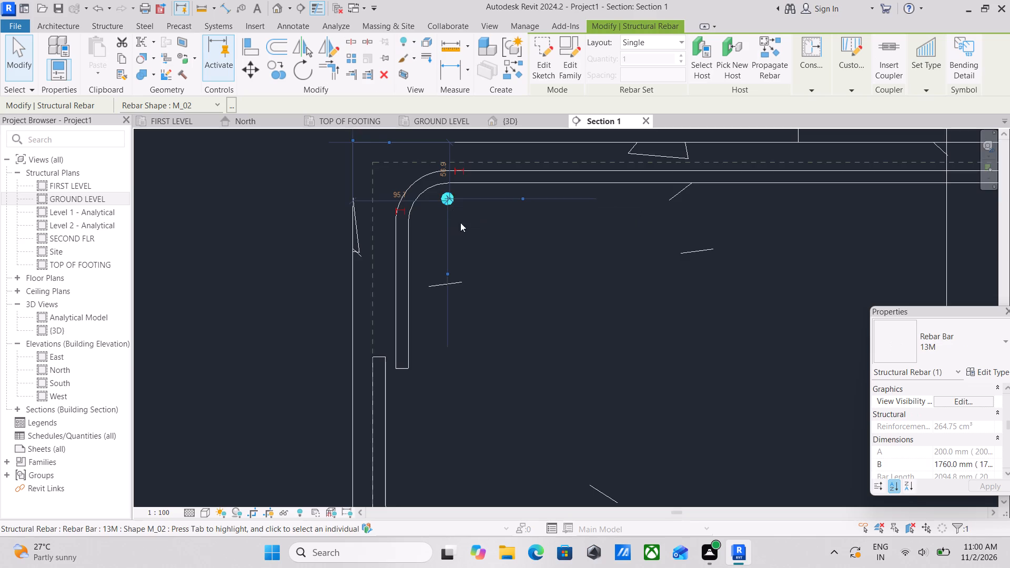
{"action": "scroll", "coordinate": [473, 236], "scroll_direction": "down", "scroll_amount": 7}
{"action": "middle_click_drag", "start_coordinate": [553, 236], "coordinate": [442, 192]}
{"action": "scroll", "coordinate": [385, 300], "scroll_direction": "up", "scroll_amount": 3}
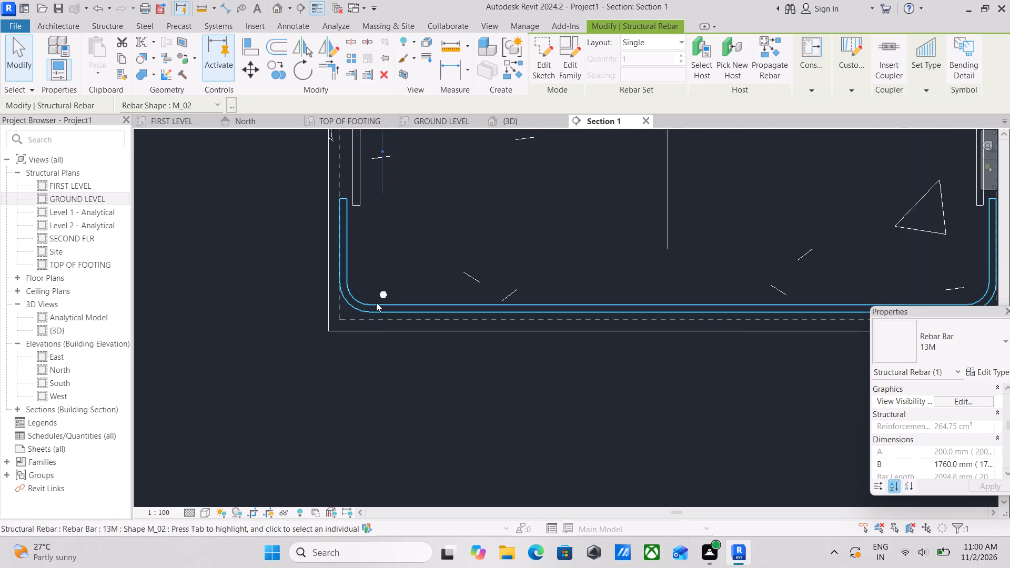
{"action": "left_click", "coordinate": [377, 300]}
{"action": "scroll", "coordinate": [409, 272], "scroll_direction": "down", "scroll_amount": 3}
{"action": "middle_click_drag", "start_coordinate": [409, 272], "coordinate": [401, 372]}
{"action": "scroll", "coordinate": [385, 279], "scroll_direction": "up", "scroll_amount": 3}
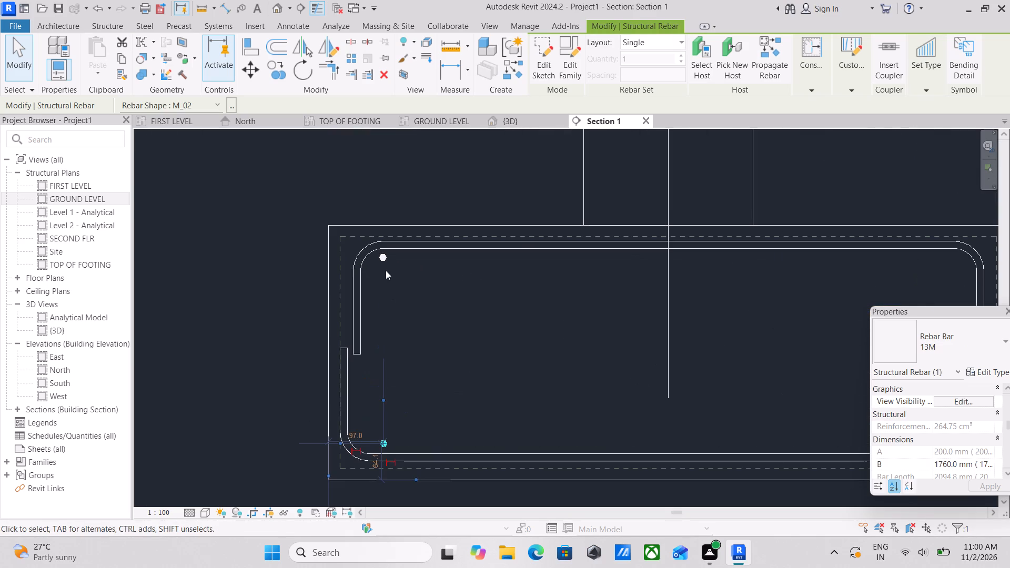
{"action": "left_click", "coordinate": [385, 259]}
{"action": "key", "text": "Escape"}
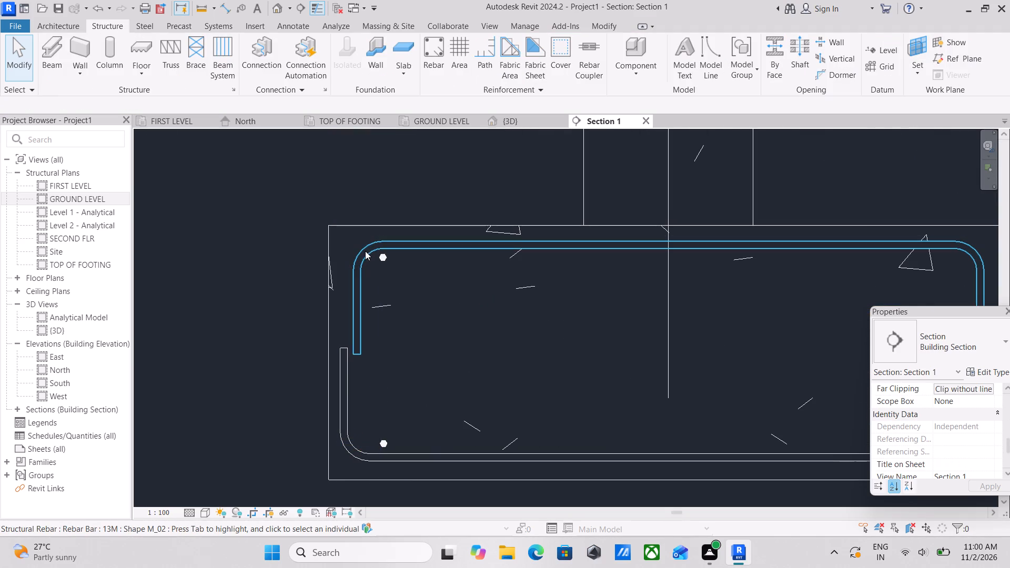
Set the upper perpendicular bar's layout to Maximum Spacing with a spacing of 150 mm.
{"action": "left_click", "coordinate": [382, 258]}
{"action": "scroll", "coordinate": [981, 406], "scroll_direction": "down", "scroll_amount": 3}
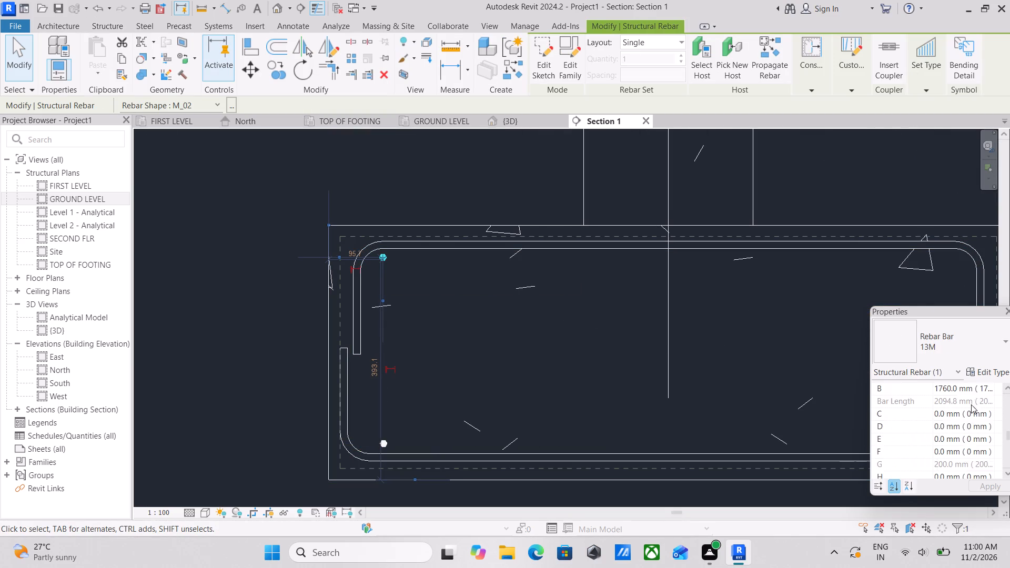
{"action": "scroll", "coordinate": [971, 404], "scroll_direction": "down", "scroll_amount": 1}
{"action": "scroll", "coordinate": [968, 419], "scroll_direction": "up", "scroll_amount": 7}
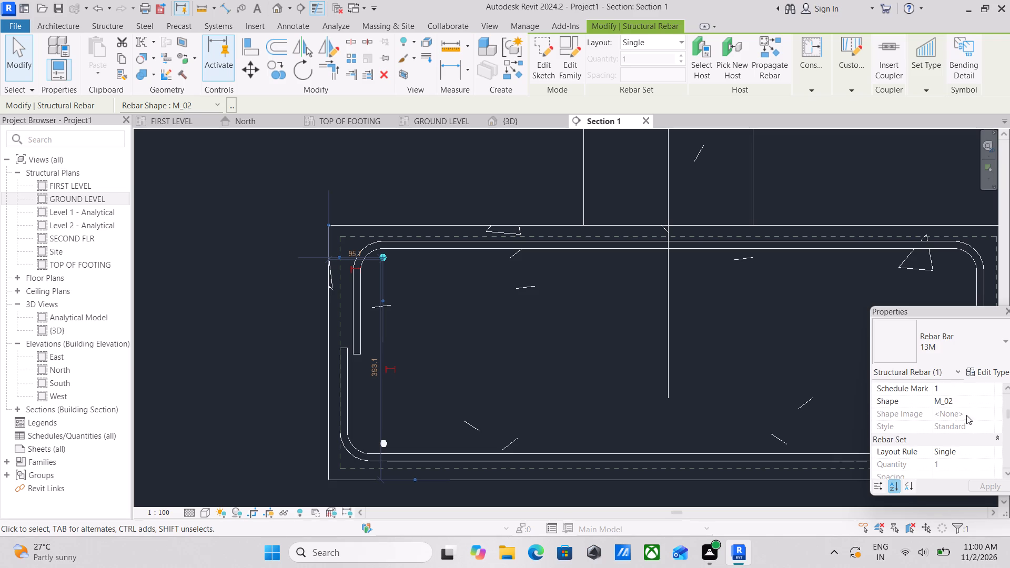
{"action": "scroll", "coordinate": [964, 443], "scroll_direction": "down", "scroll_amount": 1}
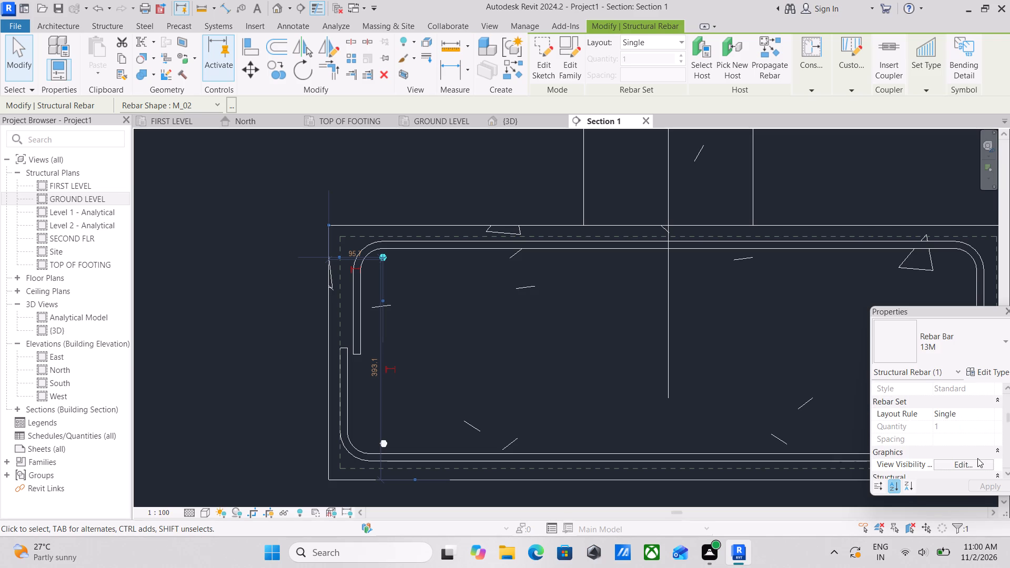
{"action": "scroll", "coordinate": [977, 458], "scroll_direction": "down", "scroll_amount": 2}
{"action": "scroll", "coordinate": [973, 457], "scroll_direction": "up", "scroll_amount": 2}
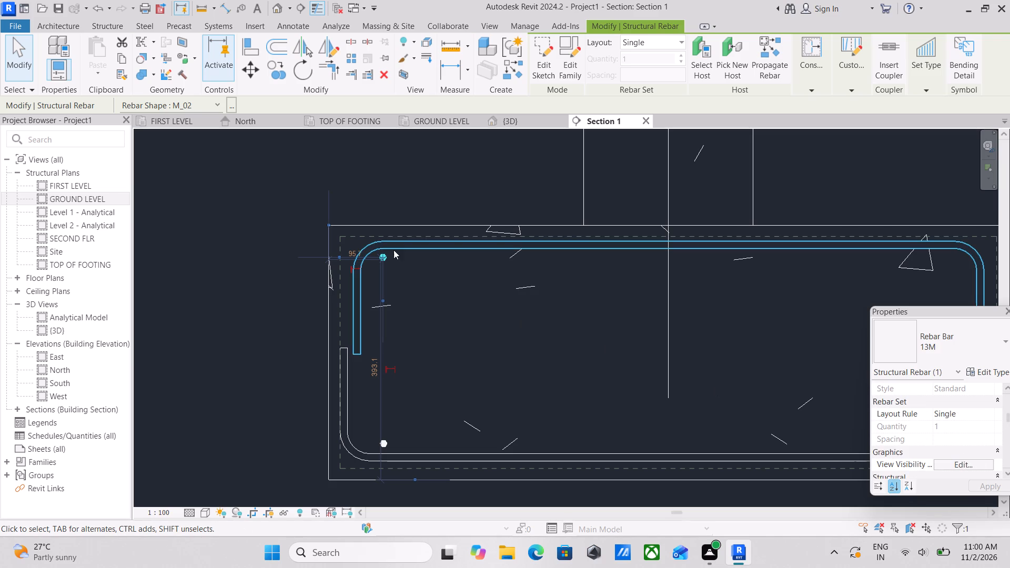
{"action": "left_click", "coordinate": [666, 46]}
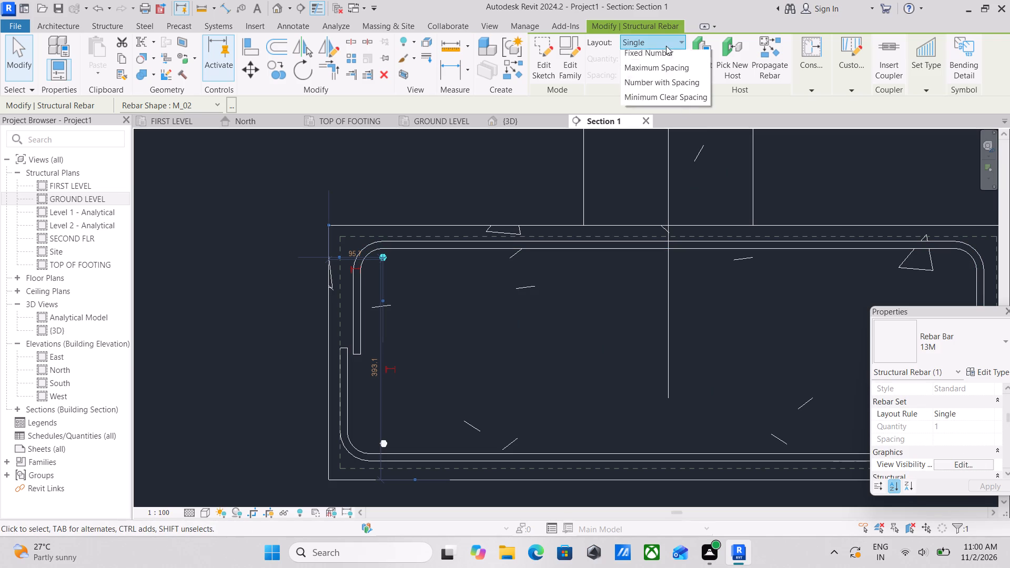
{"action": "left_click", "coordinate": [665, 85]}
{"action": "double_click", "coordinate": [666, 76]}
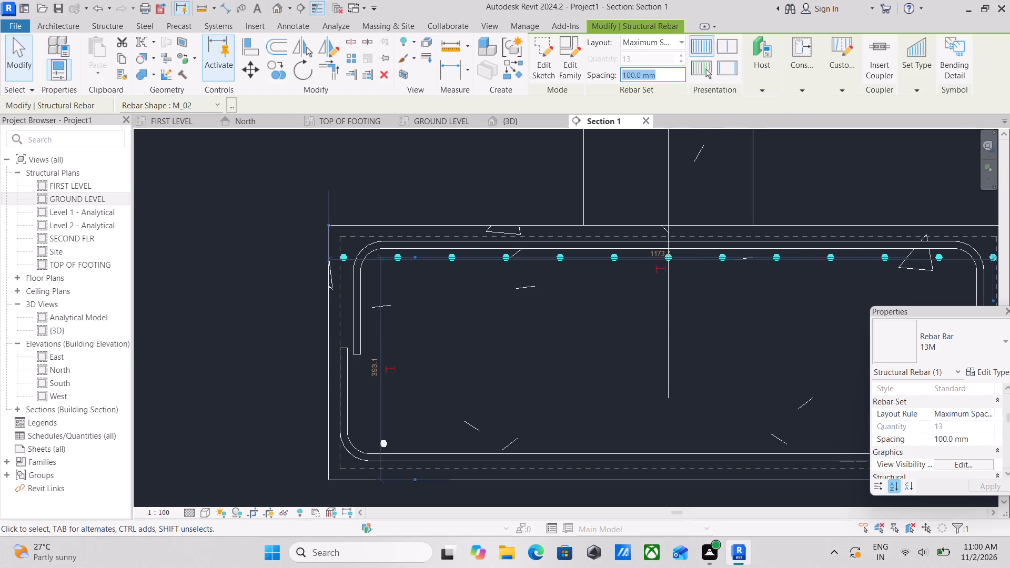
{"action": "type", "text": "150MM"}
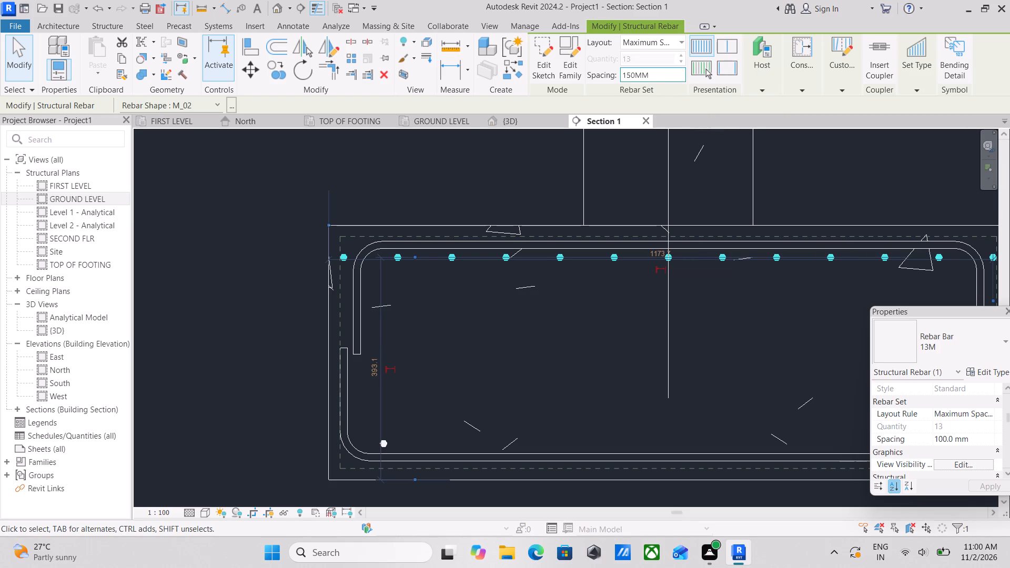
{"action": "key", "text": "Return"}
Set the lower perpendicular bar's layout to Maximum Spacing with a spacing of 150 mm and clear the selection.
{"action": "scroll", "coordinate": [561, 288], "scroll_direction": "down", "scroll_amount": 4}
{"action": "middle_click_drag", "start_coordinate": [558, 286], "coordinate": [534, 237]}
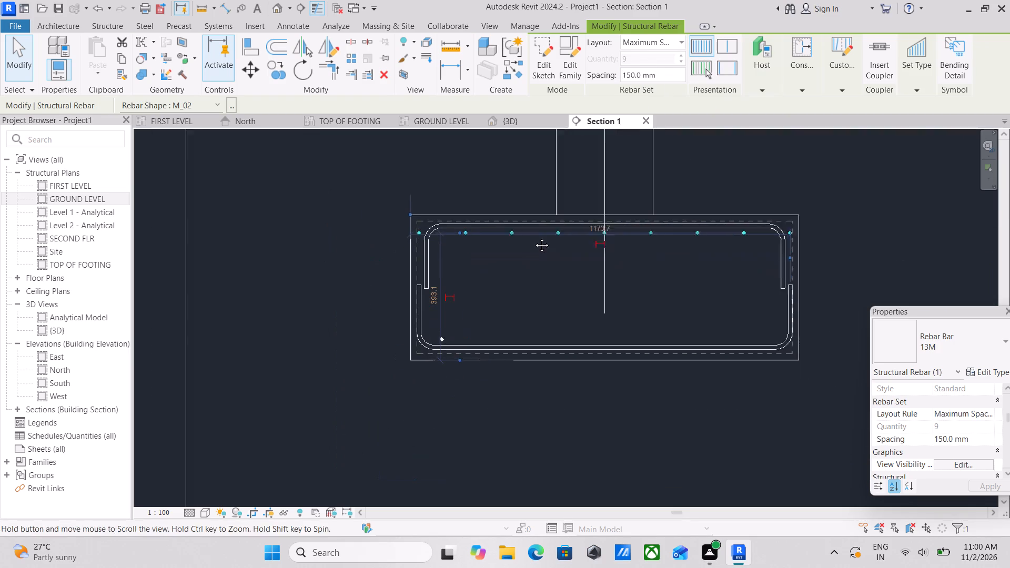
{"action": "middle_click_drag", "start_coordinate": [534, 237], "coordinate": [534, 237]}
{"action": "left_click", "coordinate": [433, 329]}
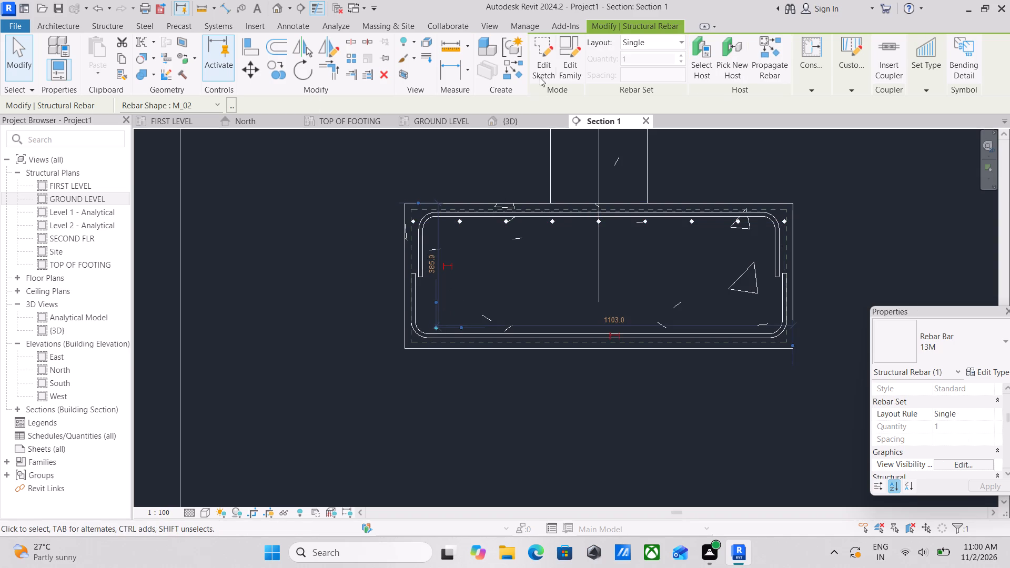
{"action": "left_click", "coordinate": [657, 45]}
{"action": "left_click", "coordinate": [662, 88]}
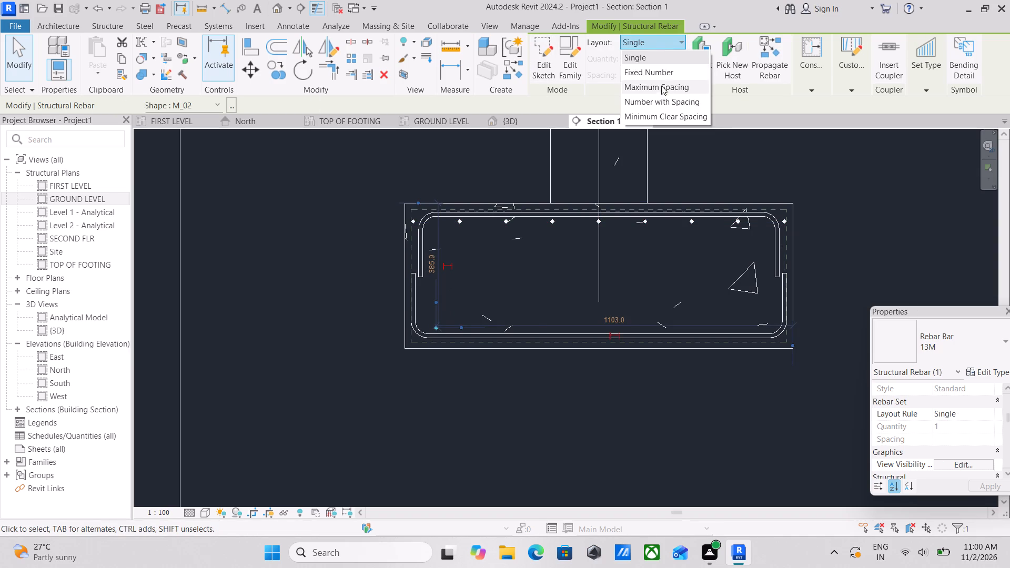
{"action": "left_click_drag", "start_coordinate": [666, 77], "coordinate": [623, 79]}
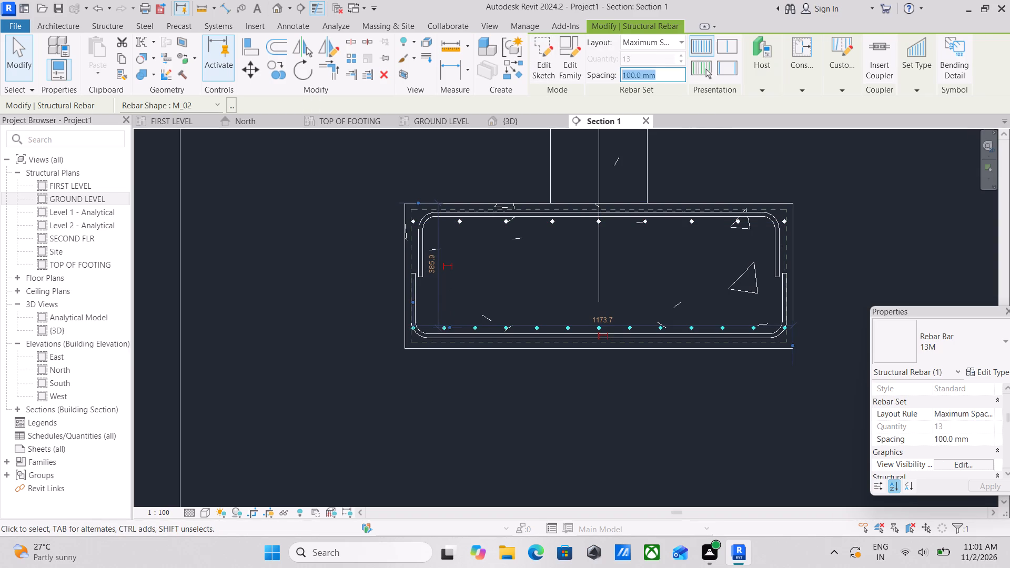
{"action": "type", "text": "150MM"}
{"action": "key", "text": "Return"}
{"action": "scroll", "coordinate": [741, 310], "scroll_direction": "up", "scroll_amount": 1}
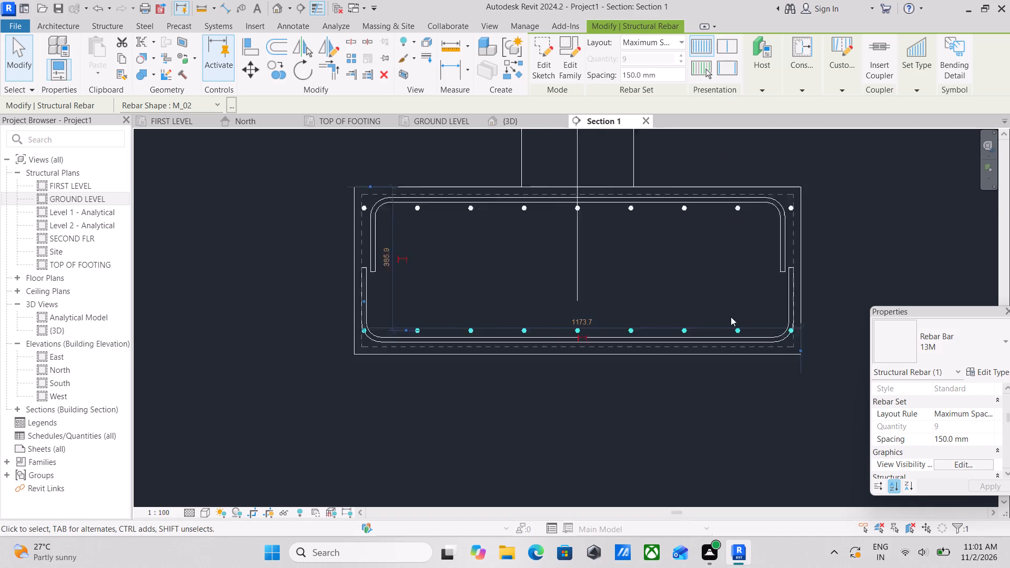
{"action": "scroll", "coordinate": [731, 317], "scroll_direction": "up", "scroll_amount": 1}
{"action": "scroll", "coordinate": [373, 334], "scroll_direction": "down", "scroll_amount": 2}
{"action": "key", "text": "Escape"}
Pull both ends of the lower perpendicular rebar set inward, with its first bar about 71 mm from the footing's left face.
{"action": "left_click", "coordinate": [368, 333]}
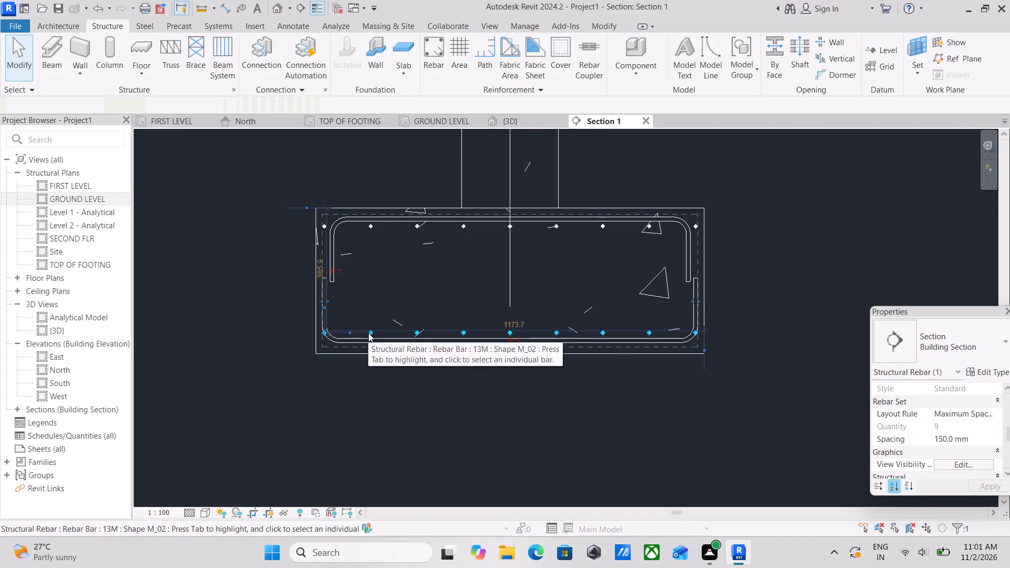
{"action": "scroll", "coordinate": [309, 339], "scroll_direction": "up", "scroll_amount": 7}
{"action": "left_click_drag", "start_coordinate": [347, 234], "coordinate": [380, 237]}
{"action": "scroll", "coordinate": [456, 231], "scroll_direction": "down", "scroll_amount": 5}
{"action": "middle_click_drag", "start_coordinate": [462, 229], "coordinate": [461, 229]}
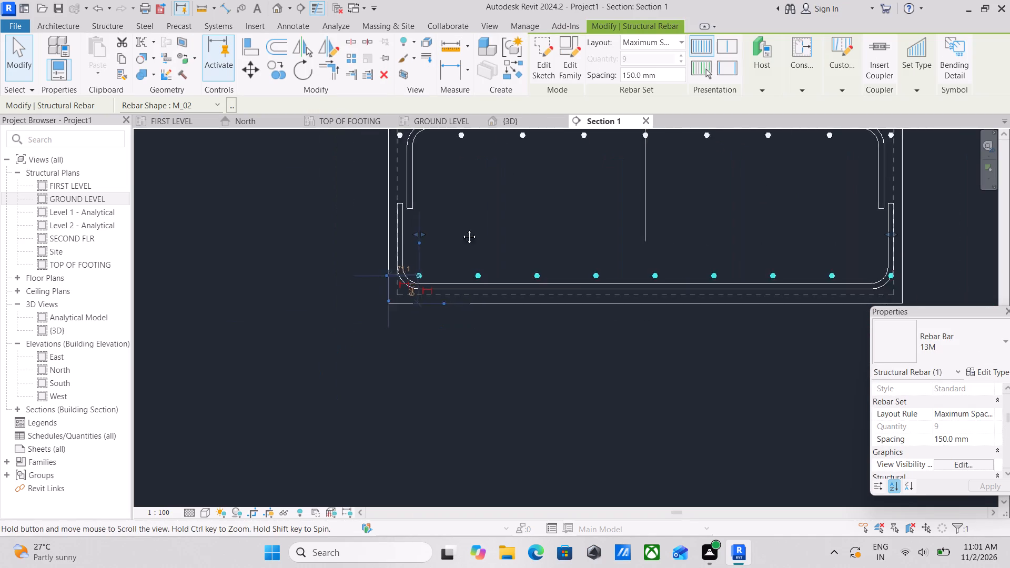
{"action": "middle_click_drag", "start_coordinate": [461, 229], "coordinate": [270, 275]}
{"action": "left_click_drag", "start_coordinate": [693, 277], "coordinate": [691, 277]}
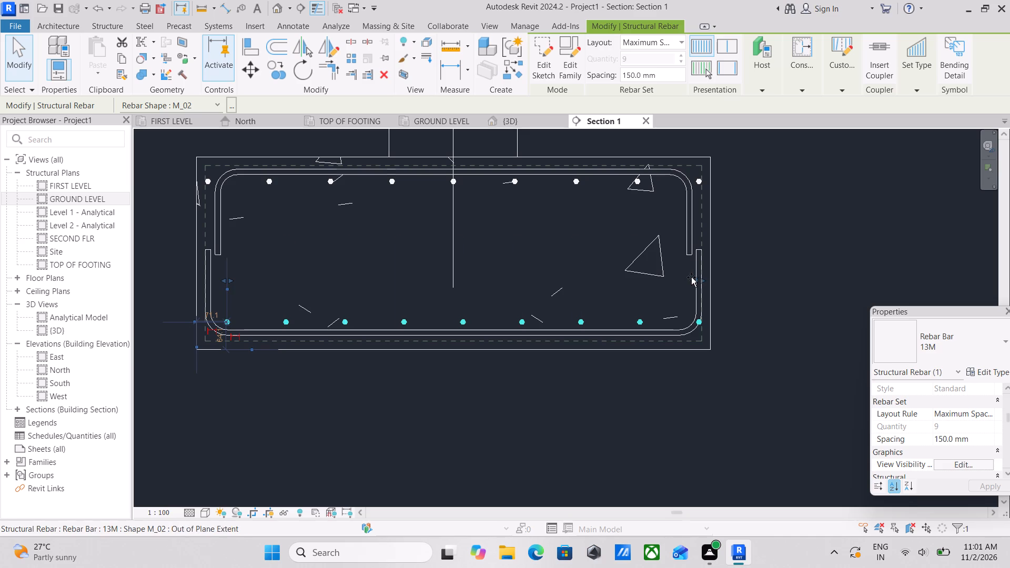
{"action": "left_click_drag", "start_coordinate": [691, 277], "coordinate": [671, 281]}
{"action": "scroll", "coordinate": [552, 268], "scroll_direction": "down", "scroll_amount": 2}
{"action": "middle_click_drag", "start_coordinate": [497, 255], "coordinate": [543, 294]}
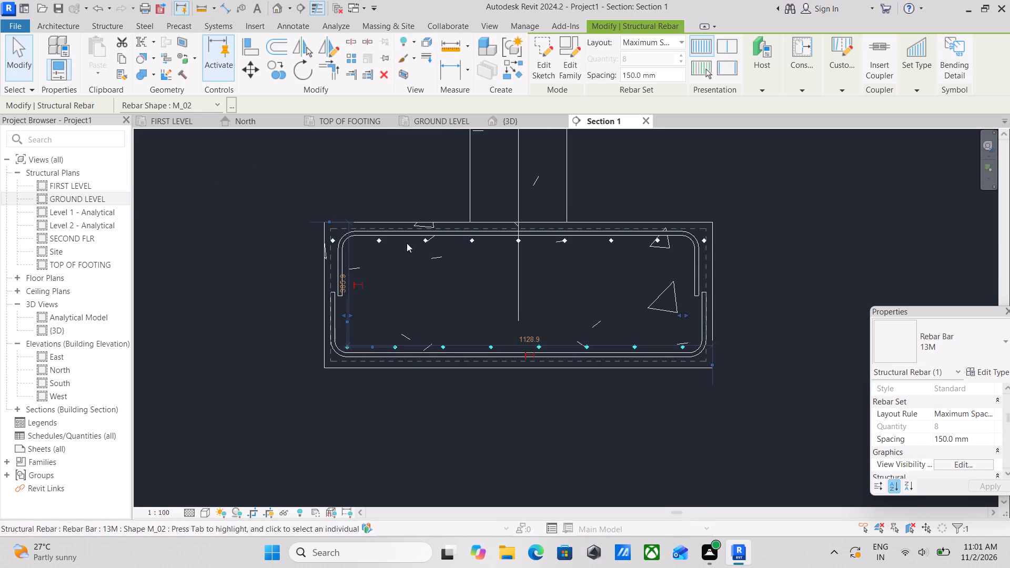
Pull both ends of the upper perpendicular rebar set inward so its end bars line up with the lower set's end bars.
{"action": "left_click", "coordinate": [382, 241]}
{"action": "scroll", "coordinate": [360, 242], "scroll_direction": "up", "scroll_amount": 6}
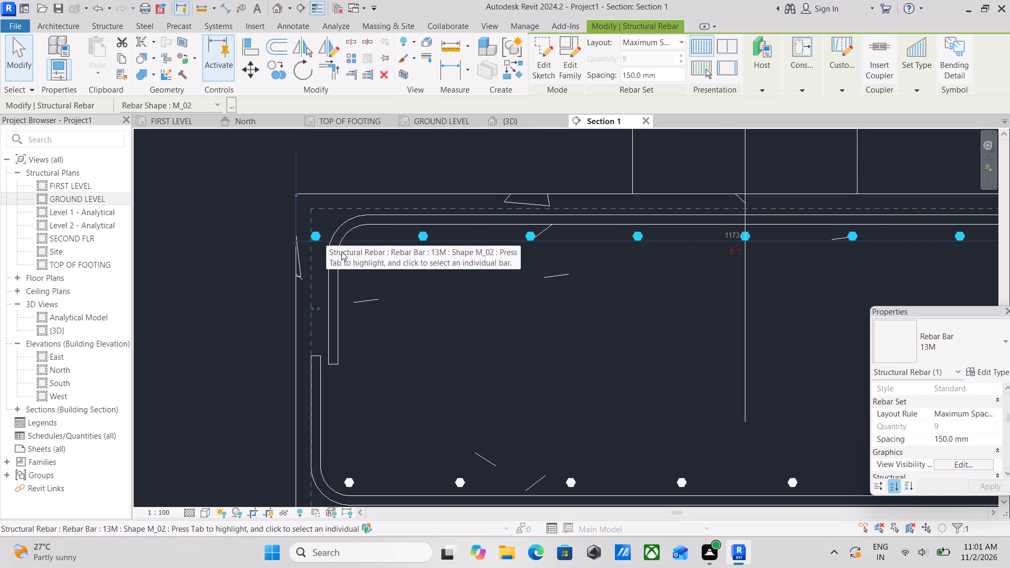
{"action": "left_click_drag", "start_coordinate": [321, 304], "coordinate": [367, 307]}
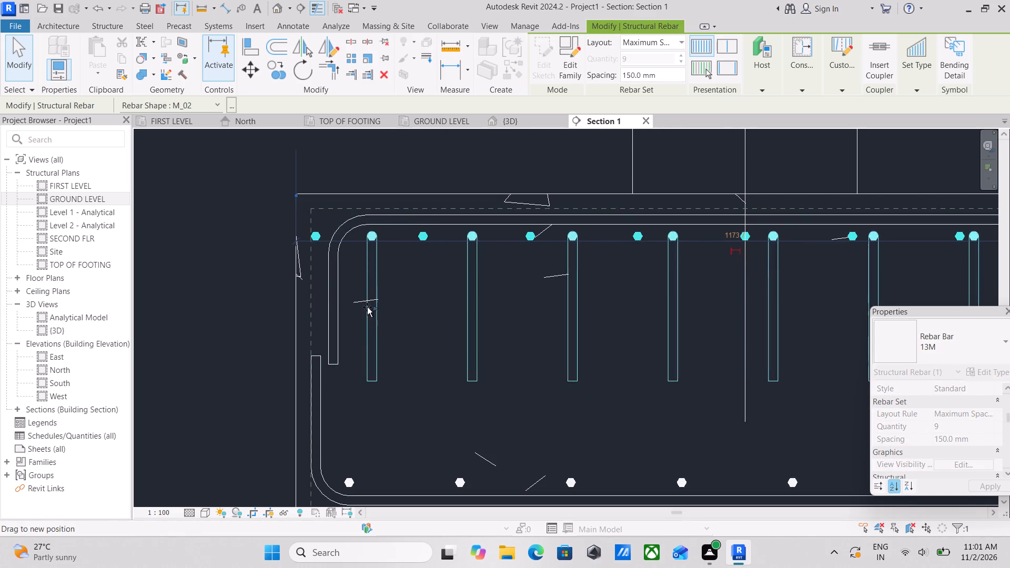
{"action": "left_click_drag", "start_coordinate": [367, 307], "coordinate": [350, 301]}
{"action": "scroll", "coordinate": [381, 293], "scroll_direction": "down", "scroll_amount": 1}
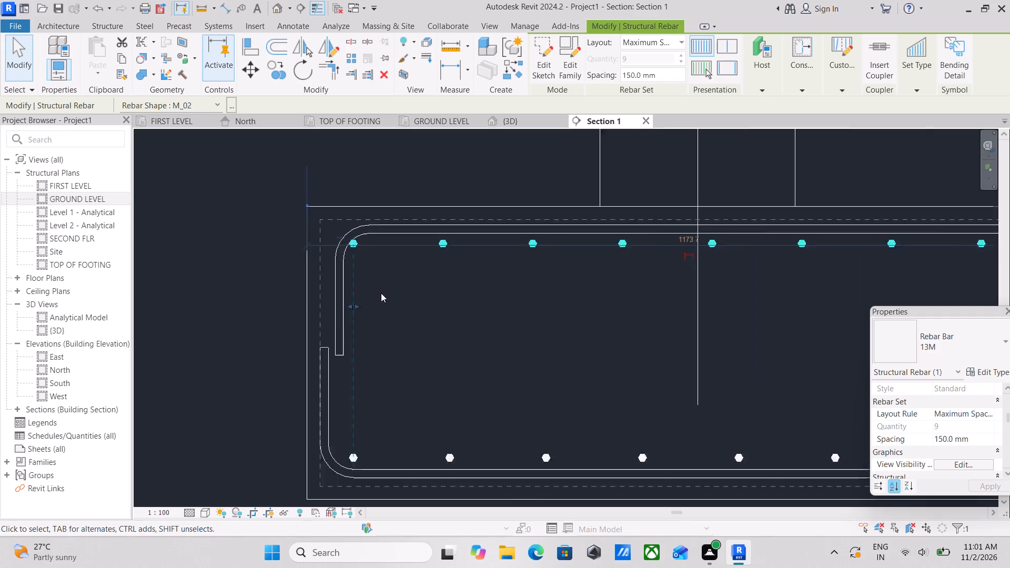
{"action": "scroll", "coordinate": [381, 293], "scroll_direction": "down", "scroll_amount": 2}
{"action": "middle_click_drag", "start_coordinate": [380, 293], "coordinate": [291, 282]}
{"action": "scroll", "coordinate": [459, 294], "scroll_direction": "down", "scroll_amount": 2}
{"action": "middle_click_drag", "start_coordinate": [437, 296], "coordinate": [342, 297]}
{"action": "scroll", "coordinate": [677, 291], "scroll_direction": "up", "scroll_amount": 3}
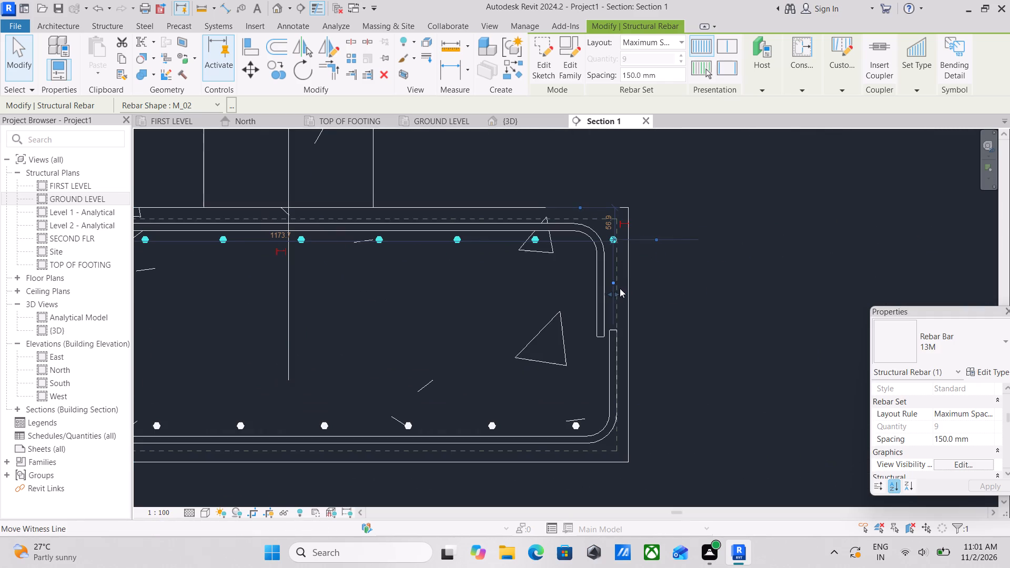
{"action": "left_click_drag", "start_coordinate": [612, 293], "coordinate": [576, 290]}
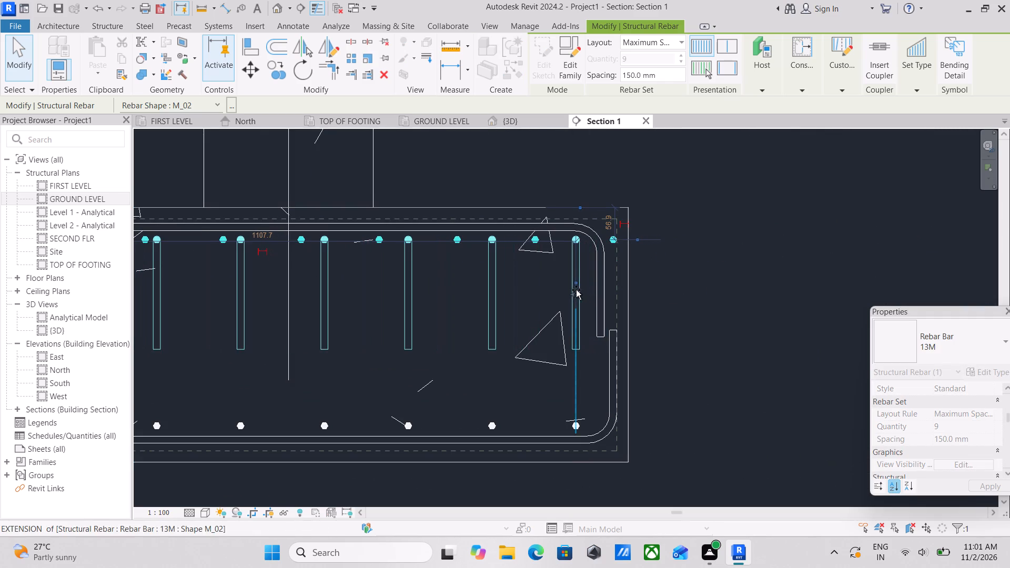
{"action": "left_click_drag", "start_coordinate": [576, 290], "coordinate": [570, 289]}
{"action": "scroll", "coordinate": [570, 289], "scroll_direction": "down", "scroll_amount": 8}
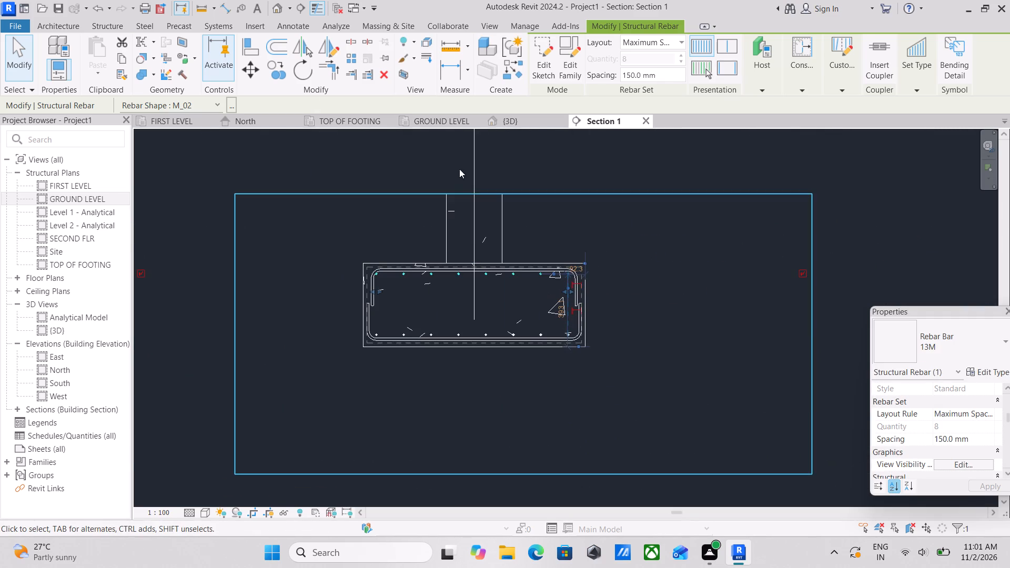
{"action": "key", "text": "Escape"}
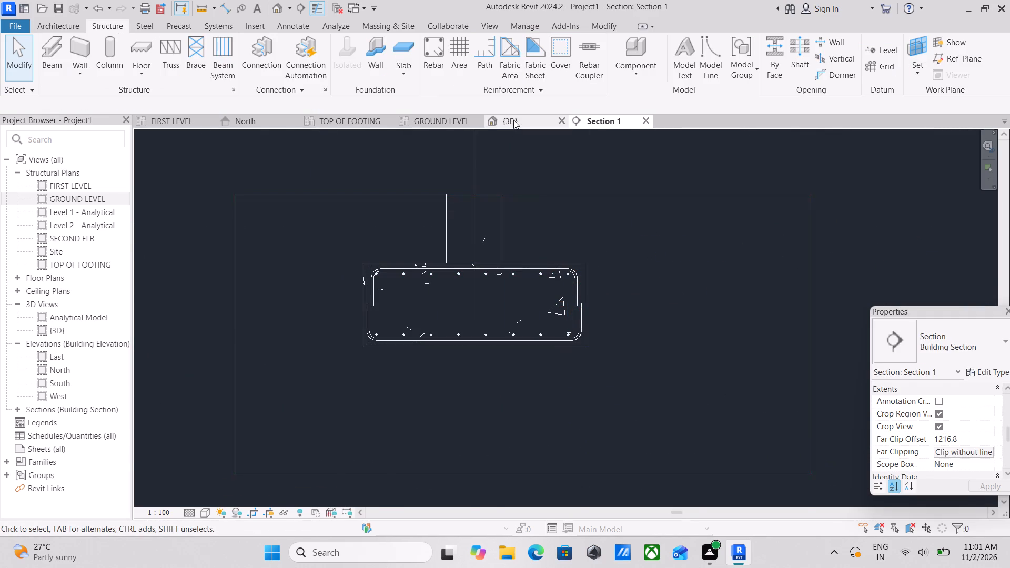
Switch to the {3D} view and set its detail level to Fine.
{"action": "left_click", "coordinate": [513, 120]}
{"action": "scroll", "coordinate": [516, 213], "scroll_direction": "up", "scroll_amount": 11}
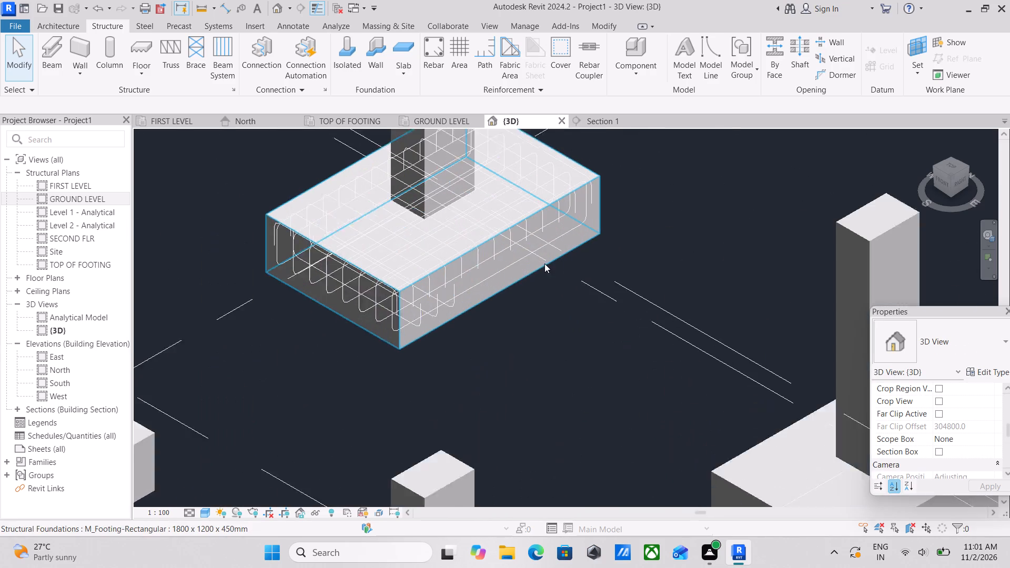
{"action": "scroll", "coordinate": [544, 263], "scroll_direction": "up", "scroll_amount": 2}
{"action": "scroll", "coordinate": [358, 378], "scroll_direction": "down", "scroll_amount": 2}
{"action": "middle_click_drag", "start_coordinate": [360, 377], "coordinate": [610, 331]}
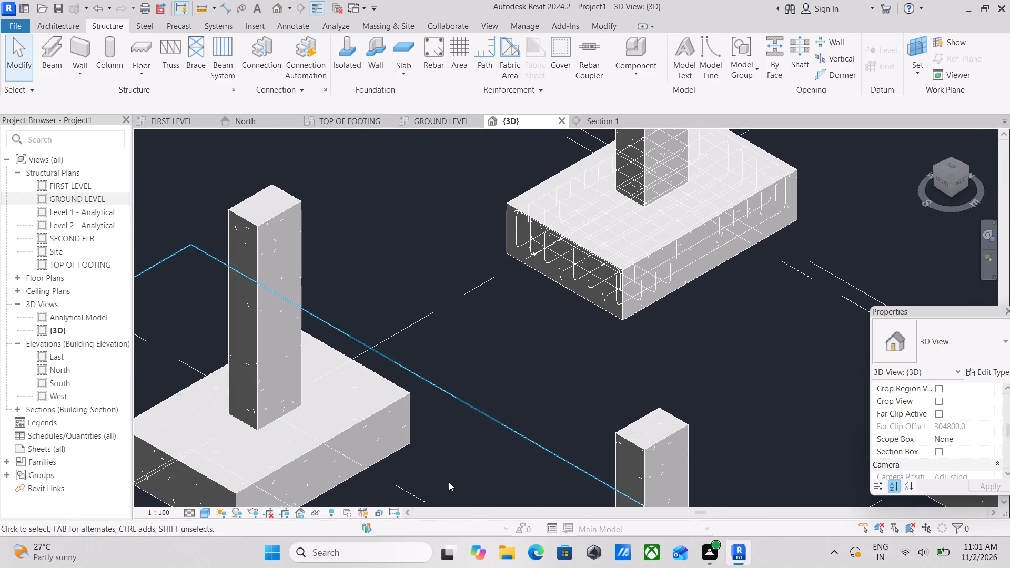
{"action": "left_click", "coordinate": [209, 512]}
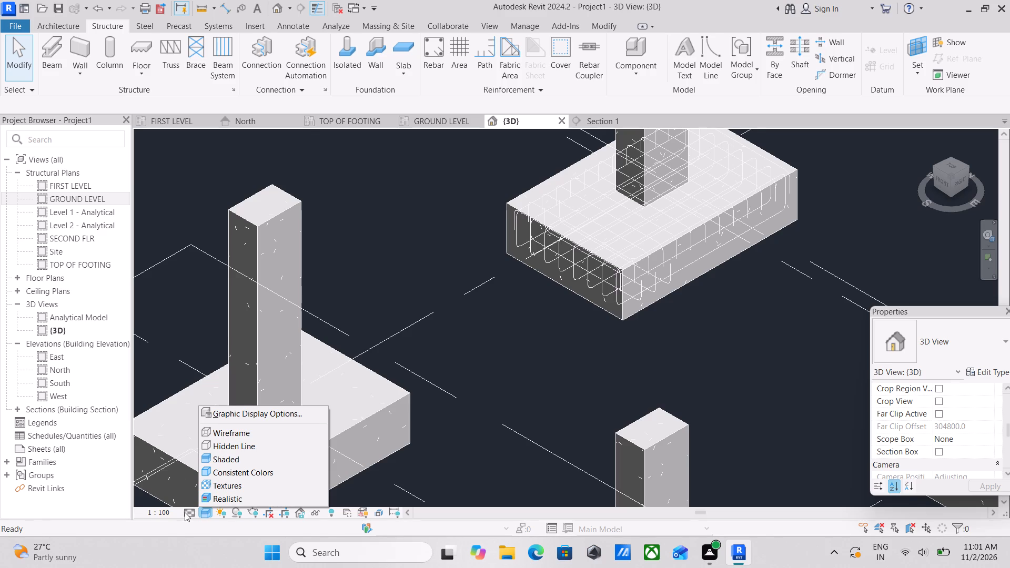
{"action": "left_click", "coordinate": [185, 512]}
{"action": "left_click", "coordinate": [201, 494]}
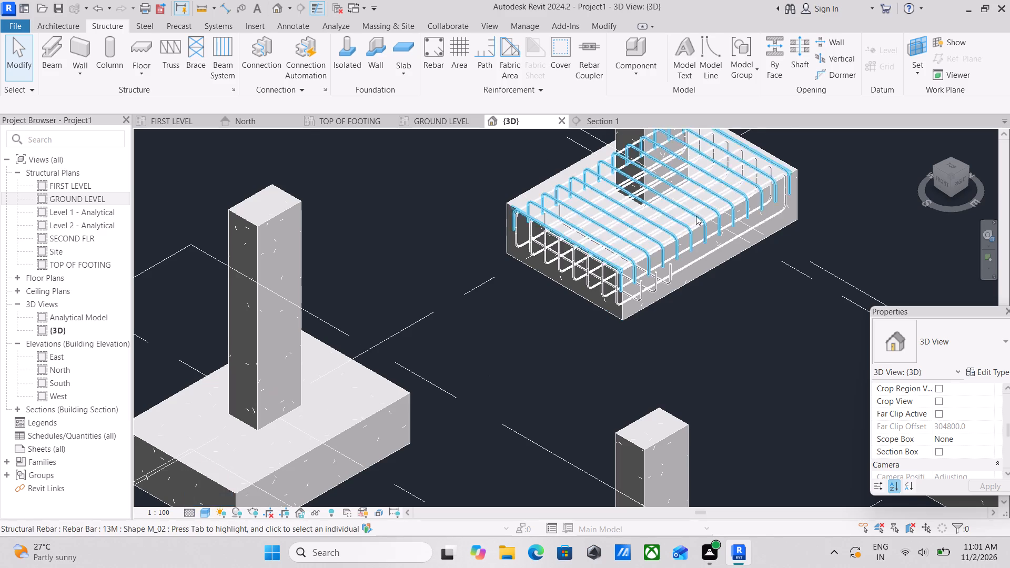
Examine the reinforcement cage of footing A-1 in 3D from several sides, including the right-hand elevation and the opposite corner.
{"action": "scroll", "coordinate": [697, 215], "scroll_direction": "up", "scroll_amount": 4}
{"action": "scroll", "coordinate": [656, 311], "scroll_direction": "up", "scroll_amount": 2}
{"action": "scroll", "coordinate": [665, 276], "scroll_direction": "down", "scroll_amount": 5}
{"action": "middle_click_drag", "start_coordinate": [658, 271], "coordinate": [509, 286]}
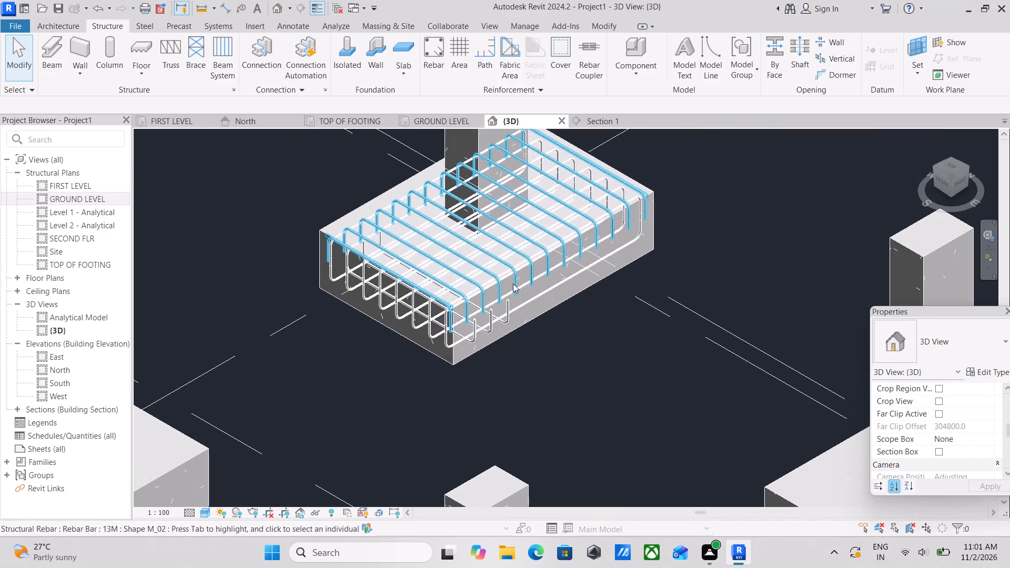
{"action": "left_click", "coordinate": [962, 178]}
{"action": "scroll", "coordinate": [628, 310], "scroll_direction": "up", "scroll_amount": 3}
{"action": "scroll", "coordinate": [609, 394], "scroll_direction": "up", "scroll_amount": 2}
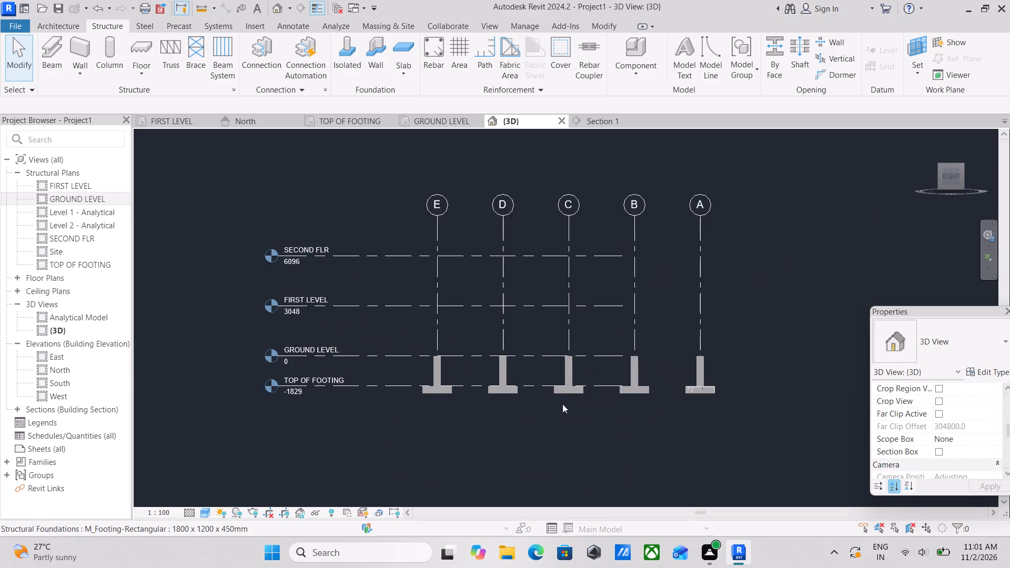
{"action": "scroll", "coordinate": [349, 422], "scroll_direction": "up", "scroll_amount": 3}
{"action": "scroll", "coordinate": [638, 414], "scroll_direction": "up", "scroll_amount": 4}
{"action": "scroll", "coordinate": [465, 347], "scroll_direction": "up", "scroll_amount": 3}
{"action": "scroll", "coordinate": [345, 335], "scroll_direction": "up", "scroll_amount": 1}
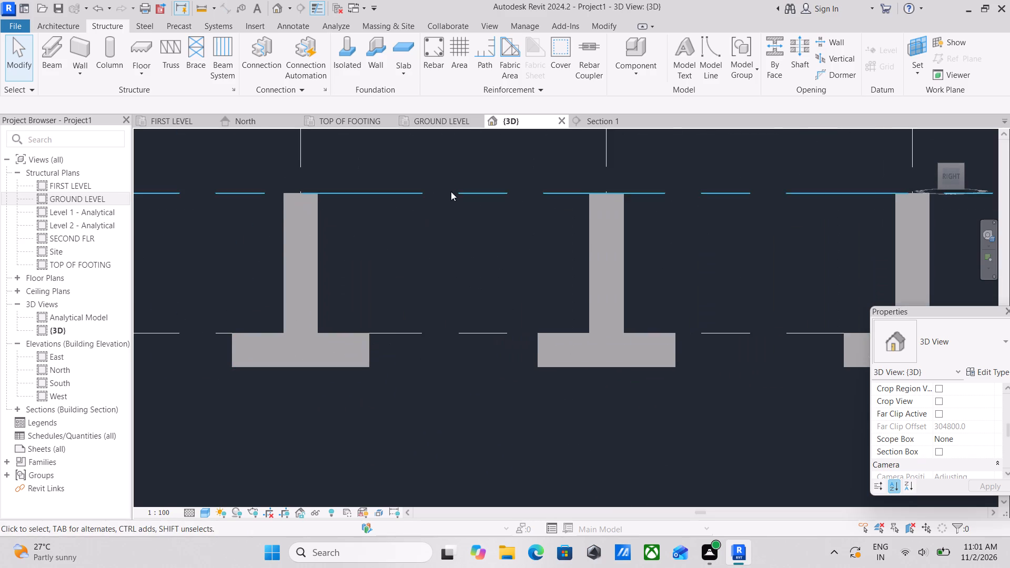
{"action": "left_click", "coordinate": [963, 166]}
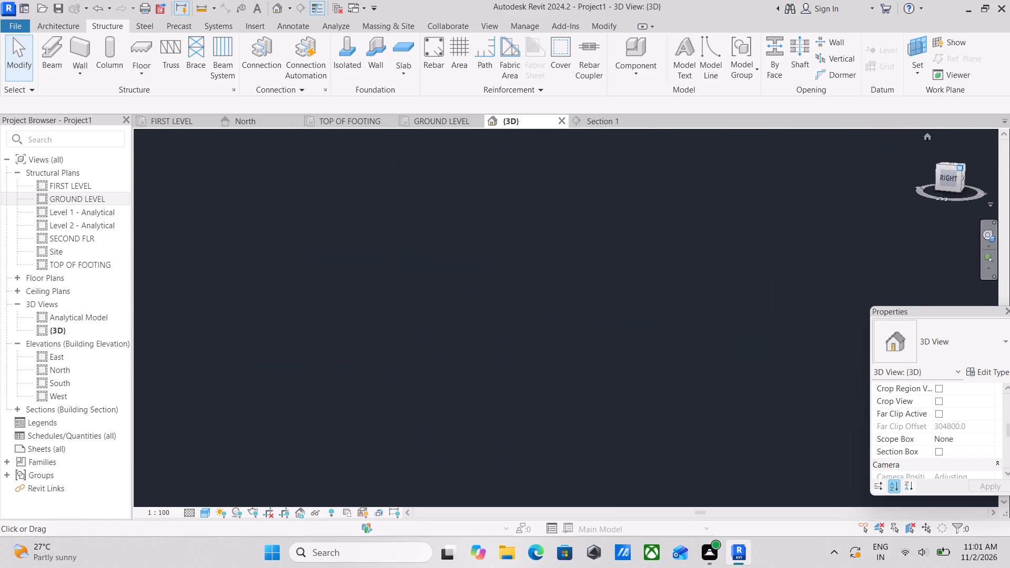
{"action": "scroll", "coordinate": [671, 310], "scroll_direction": "up", "scroll_amount": 3}
{"action": "scroll", "coordinate": [585, 353], "scroll_direction": "up", "scroll_amount": 3}
{"action": "scroll", "coordinate": [503, 402], "scroll_direction": "up", "scroll_amount": 3}
{"action": "scroll", "coordinate": [408, 356], "scroll_direction": "up", "scroll_amount": 4}
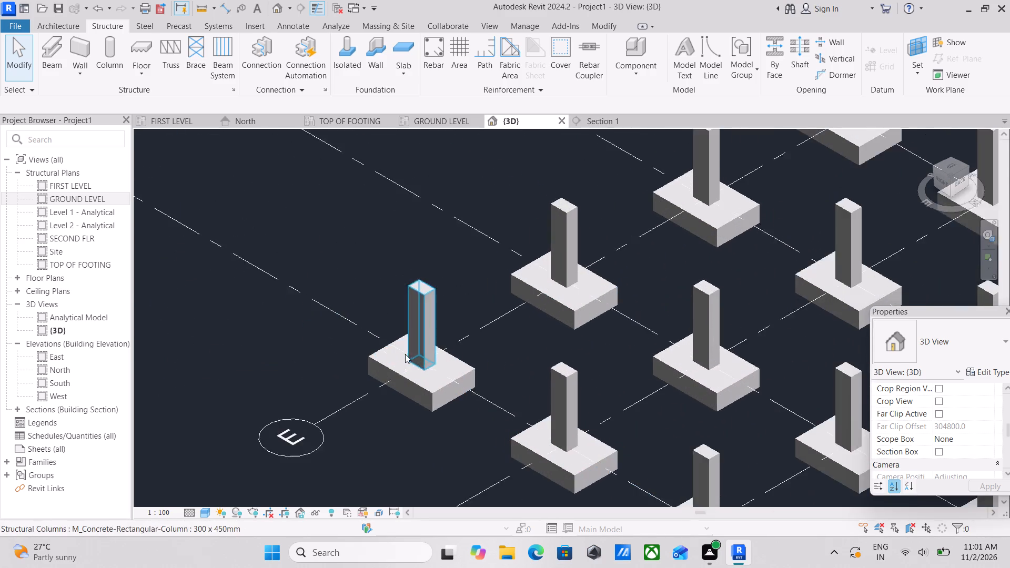
{"action": "scroll", "coordinate": [446, 326], "scroll_direction": "down", "scroll_amount": 3}
{"action": "middle_click_drag", "start_coordinate": [423, 310], "coordinate": [129, 193]}
{"action": "scroll", "coordinate": [452, 327], "scroll_direction": "down", "scroll_amount": 3}
{"action": "middle_click_drag", "start_coordinate": [238, 298], "coordinate": [247, 300]}
{"action": "scroll", "coordinate": [252, 300], "scroll_direction": "up", "scroll_amount": 1}
{"action": "middle_click_drag", "start_coordinate": [484, 290], "coordinate": [472, 289]}
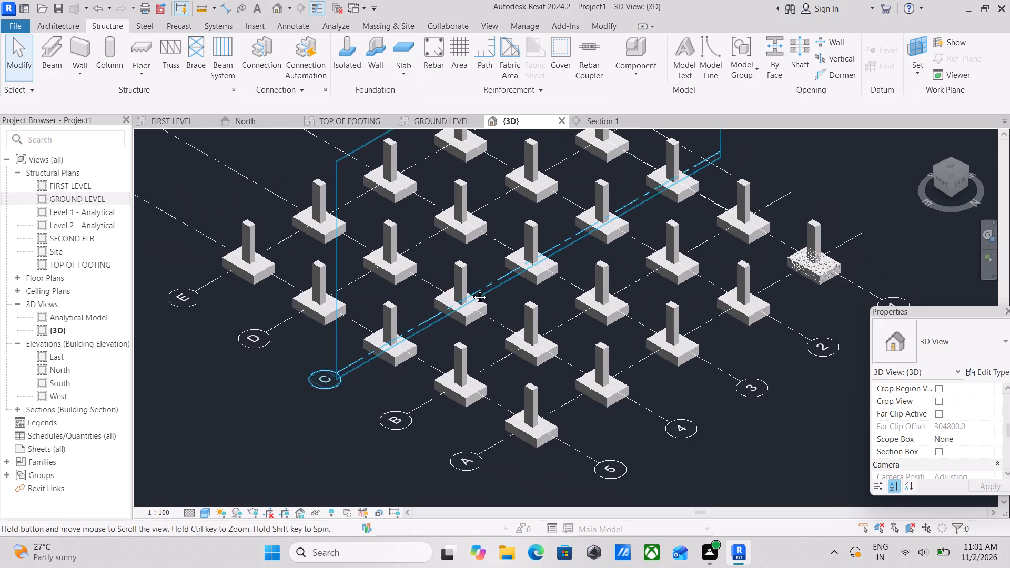
{"action": "middle_click_drag", "start_coordinate": [472, 289], "coordinate": [235, 306]}
{"action": "scroll", "coordinate": [439, 315], "scroll_direction": "up", "scroll_amount": 7}
{"action": "middle_click_drag", "start_coordinate": [513, 269], "coordinate": [341, 288]}
{"action": "scroll", "coordinate": [340, 289], "scroll_direction": "up", "scroll_amount": 2}
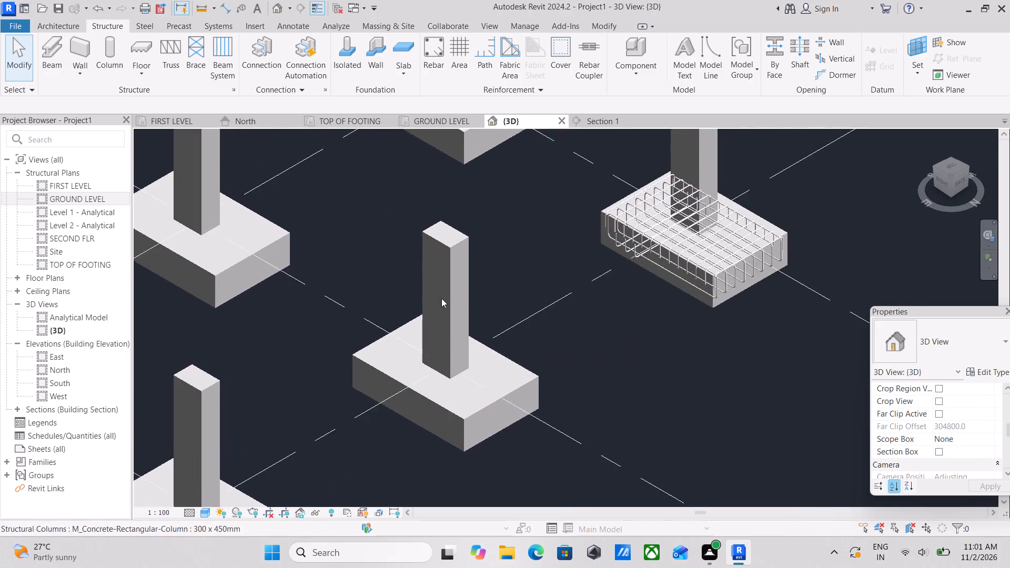
{"action": "scroll", "coordinate": [441, 298], "scroll_direction": "up", "scroll_amount": 2}
{"action": "middle_click_drag", "start_coordinate": [622, 306], "coordinate": [399, 332]}
{"action": "scroll", "coordinate": [398, 332], "scroll_direction": "up", "scroll_amount": 1}
{"action": "scroll", "coordinate": [481, 267], "scroll_direction": "up", "scroll_amount": 4}
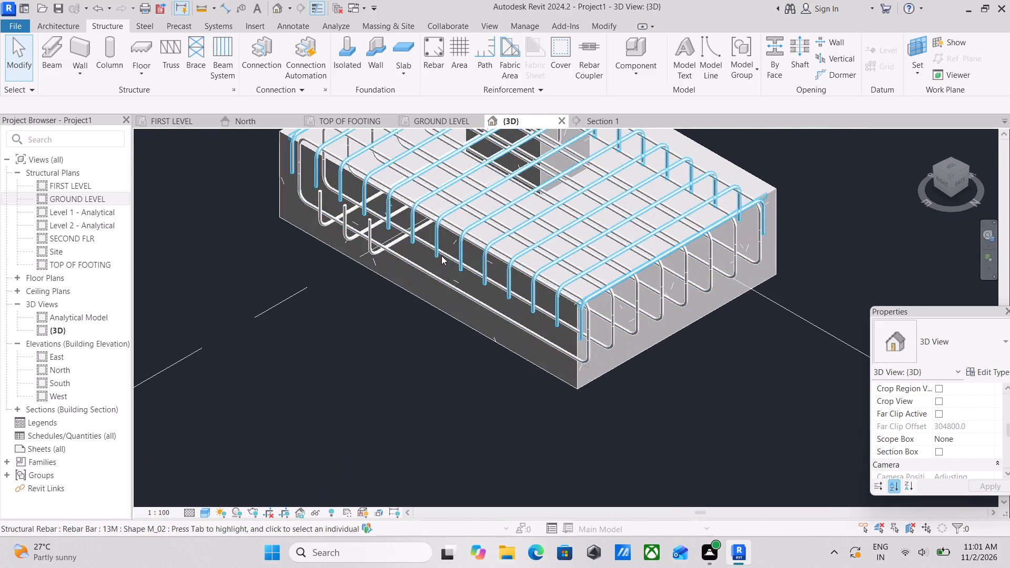
{"action": "middle_click_drag", "start_coordinate": [439, 255], "coordinate": [345, 284]}
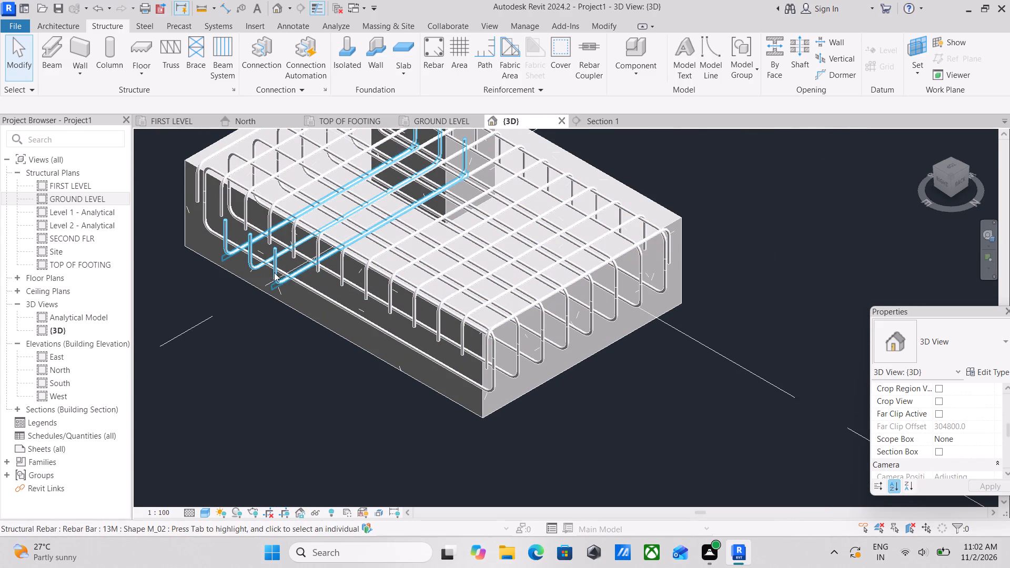
Set the short three-bar bottom rebar set's layout to Maximum Spacing with a spacing of 150 mm and clear the selection.
{"action": "left_click", "coordinate": [274, 269]}
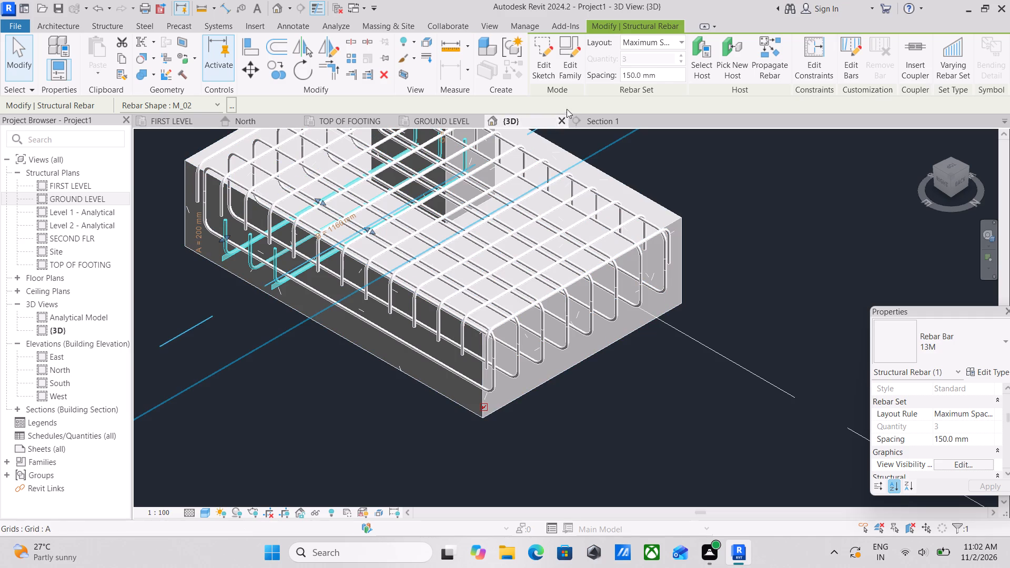
{"action": "left_click", "coordinate": [671, 44]}
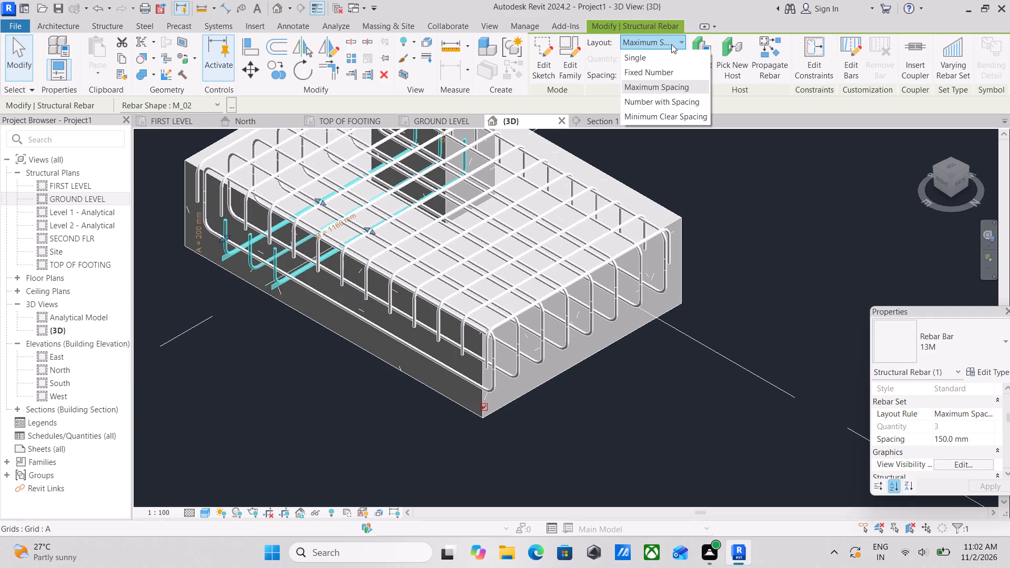
{"action": "left_click", "coordinate": [663, 89]}
{"action": "left_click_drag", "start_coordinate": [661, 73], "coordinate": [607, 77]}
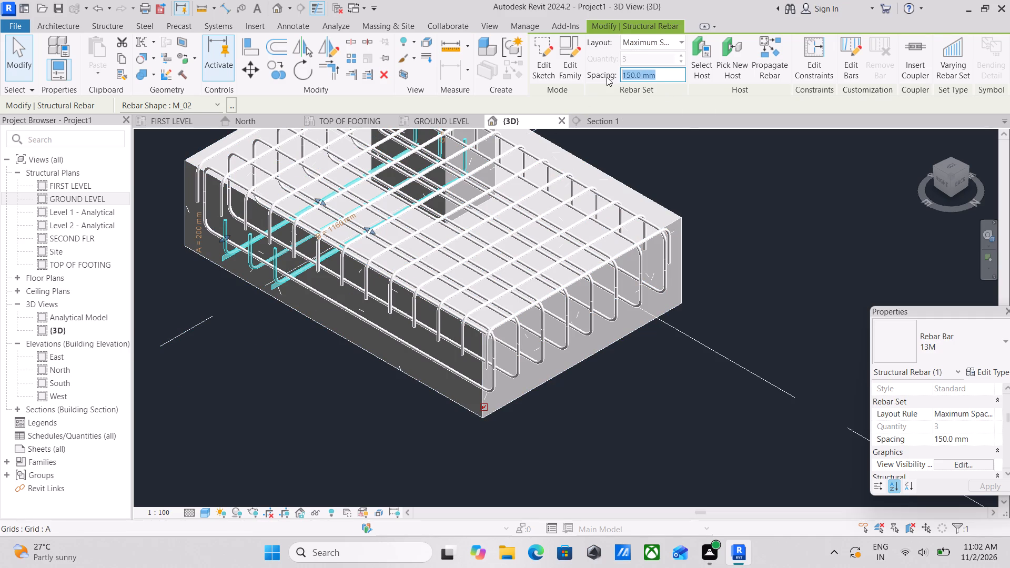
{"action": "left_click_drag", "start_coordinate": [607, 77], "coordinate": [606, 77]}
{"action": "key", "text": "1"}
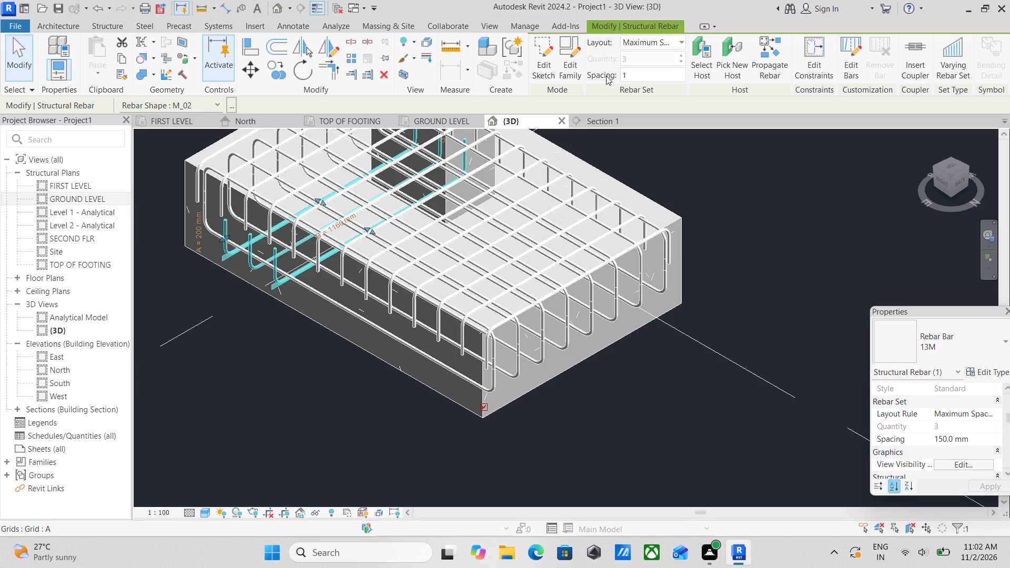
{"action": "type", "text": "50MM"}
{"action": "key", "text": "Return"}
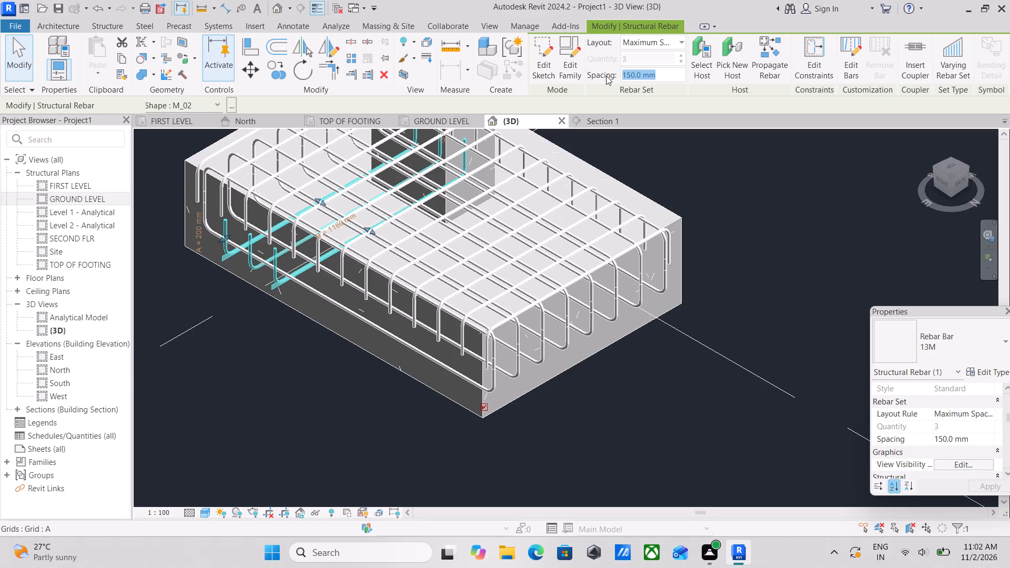
{"action": "scroll", "coordinate": [538, 252], "scroll_direction": "down", "scroll_amount": 2}
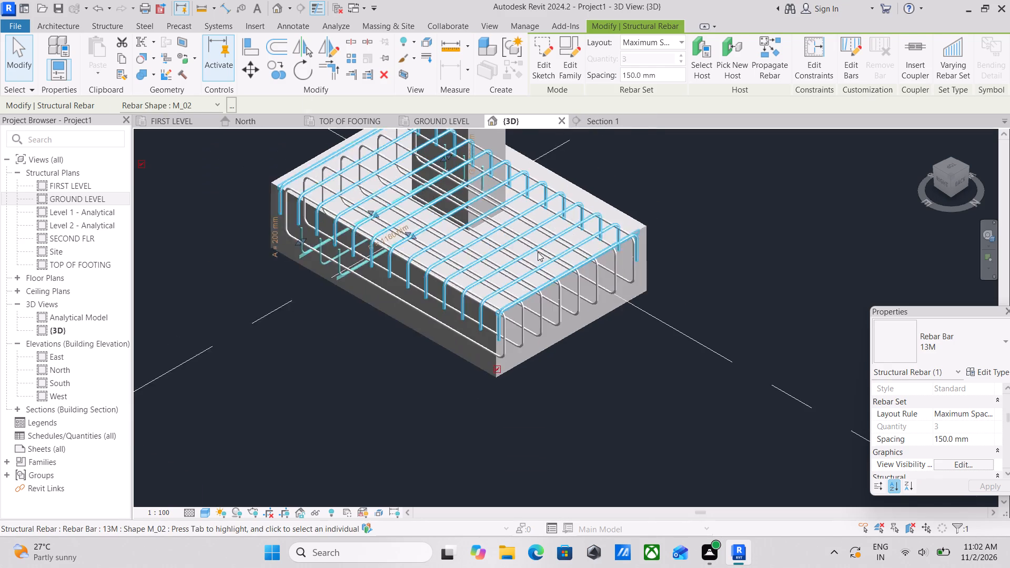
{"action": "key", "text": "Escape"}
Check the view visibility states of the lower perpendicular rebar set in Section 1.
{"action": "scroll", "coordinate": [538, 252], "scroll_direction": "down", "scroll_amount": 1}
{"action": "middle_click_drag", "start_coordinate": [513, 276], "coordinate": [563, 184], "text": "shift"}
{"action": "scroll", "coordinate": [392, 237], "scroll_direction": "down", "scroll_amount": 1}
{"action": "middle_click_drag", "start_coordinate": [328, 230], "coordinate": [388, 265]}
{"action": "left_click", "coordinate": [593, 119]}
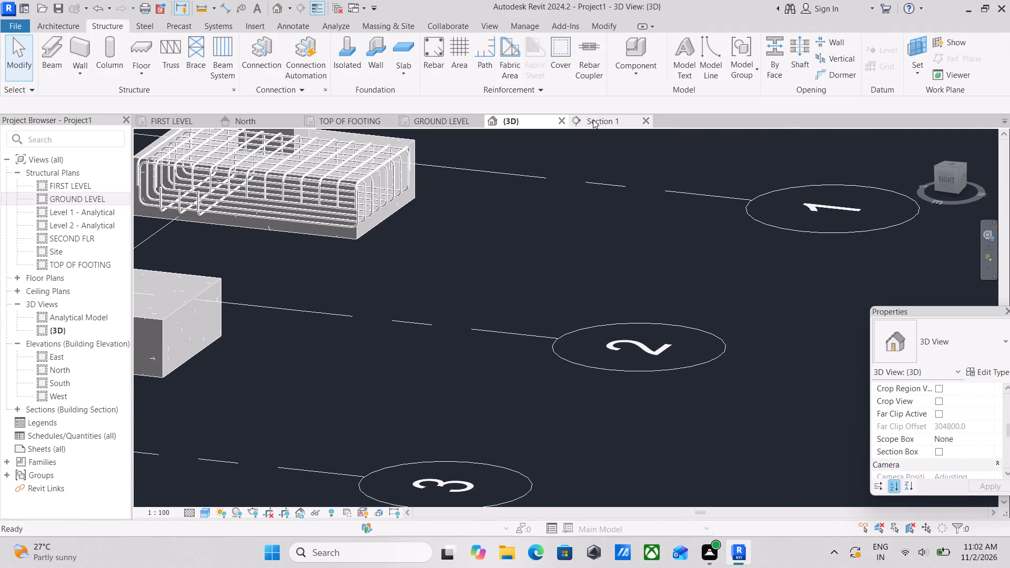
{"action": "scroll", "coordinate": [441, 338], "scroll_direction": "up", "scroll_amount": 2}
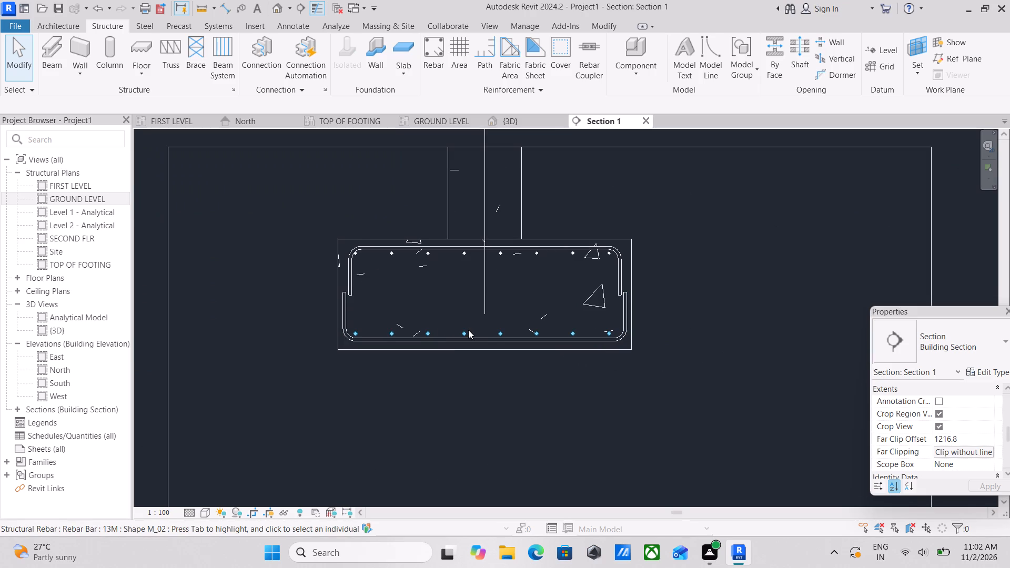
{"action": "left_click", "coordinate": [468, 330]}
{"action": "scroll", "coordinate": [938, 419], "scroll_direction": "down", "scroll_amount": 2}
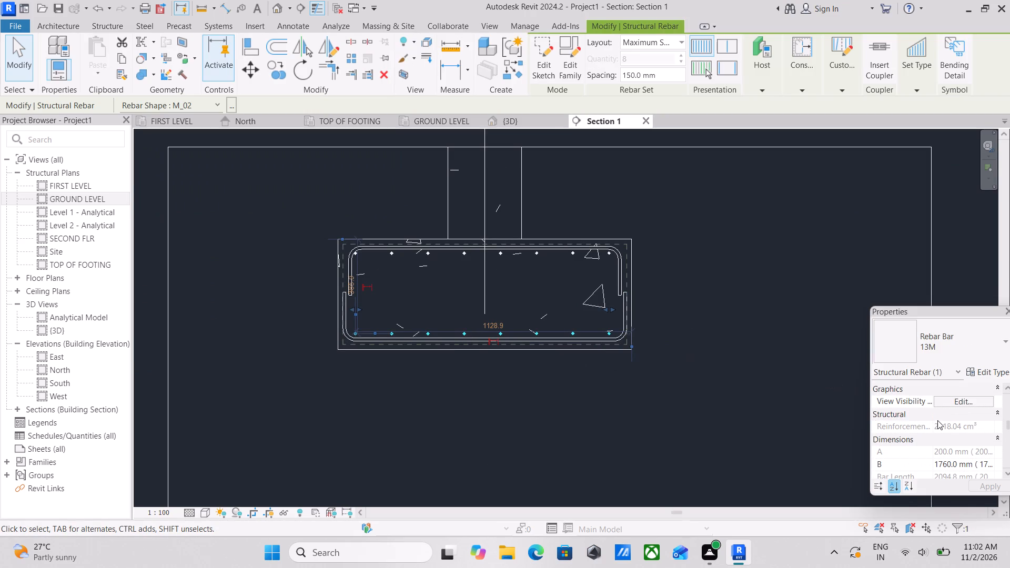
{"action": "left_click", "coordinate": [947, 399]}
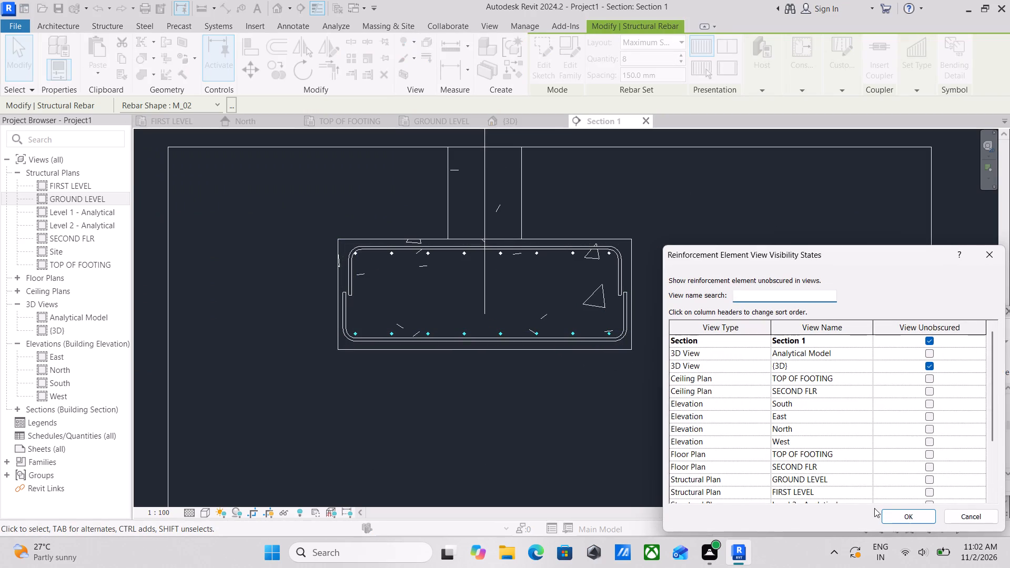
{"action": "left_click", "coordinate": [891, 511]}
Nudge the lower perpendicular rebar set upward to about 371 mm below the footing's top face and clear the selection.
{"action": "scroll", "coordinate": [645, 350], "scroll_direction": "up", "scroll_amount": 3}
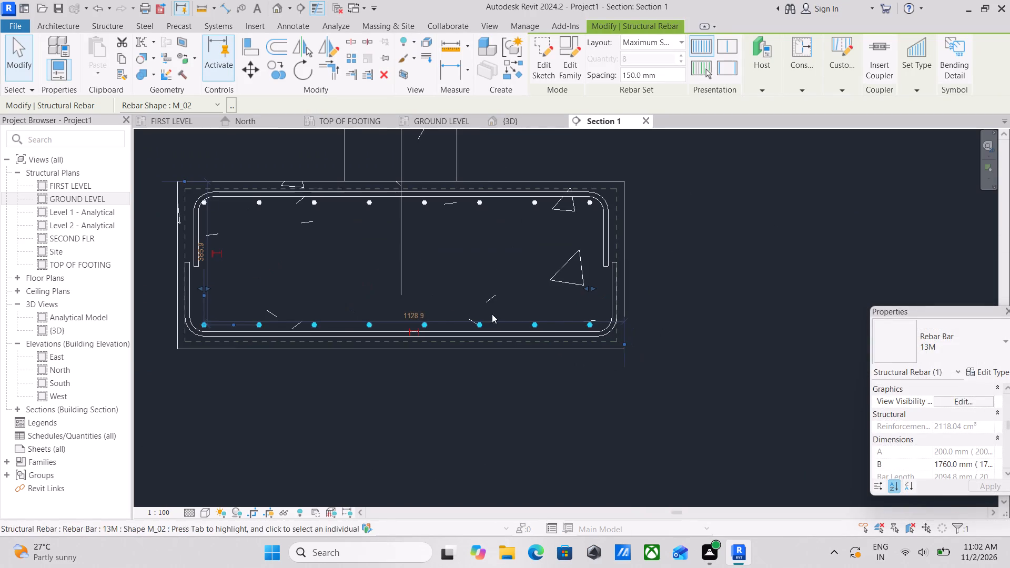
{"action": "scroll", "coordinate": [377, 308], "scroll_direction": "up", "scroll_amount": 1}
{"action": "key", "text": "Up"}
{"action": "key", "text": "Up"}
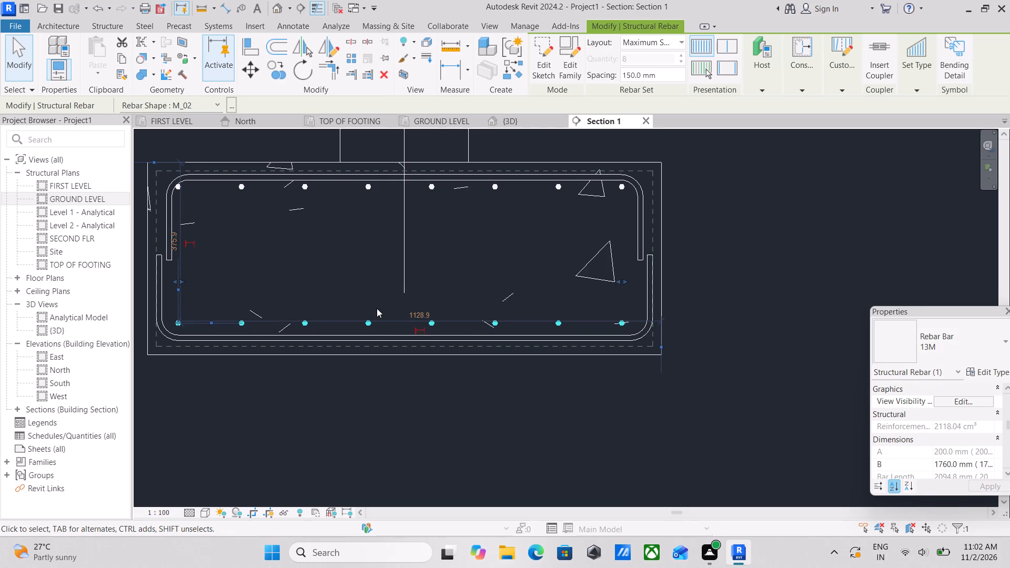
{"action": "key", "text": "Up"}
{"action": "key", "text": "Escape"}
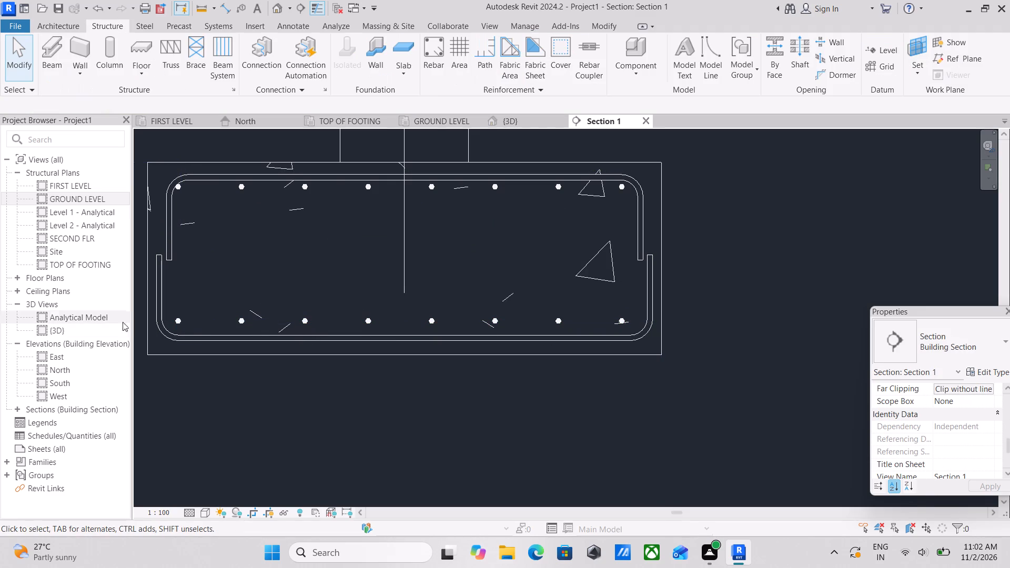
Shorten the lower perpendicular rebar set inward from both ends, with its left-hand bar about 1108 mm from the footing's right face.
{"action": "left_click", "coordinate": [178, 318]}
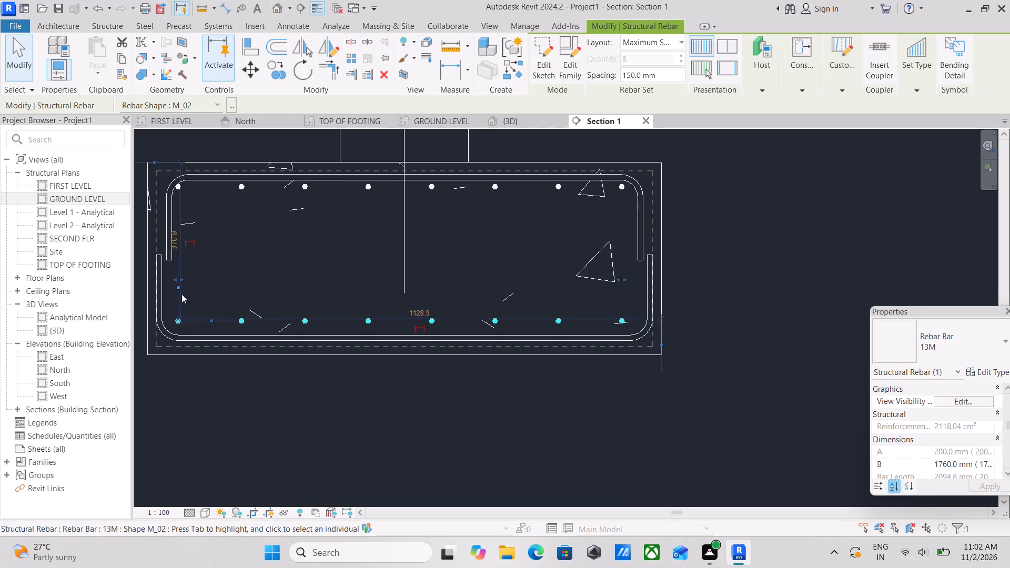
{"action": "left_click_drag", "start_coordinate": [183, 274], "coordinate": [187, 275]}
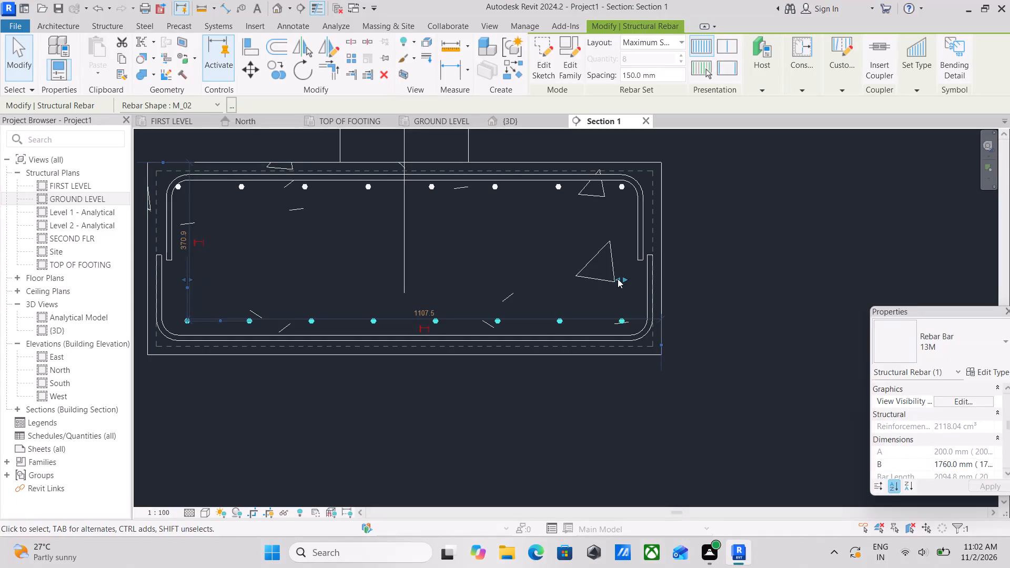
{"action": "left_click_drag", "start_coordinate": [618, 279], "coordinate": [603, 279]}
Nudge the upper perpendicular rebar set down to about 373 mm above the footing's bottom face and pull its left end inward.
{"action": "left_click", "coordinate": [557, 189]}
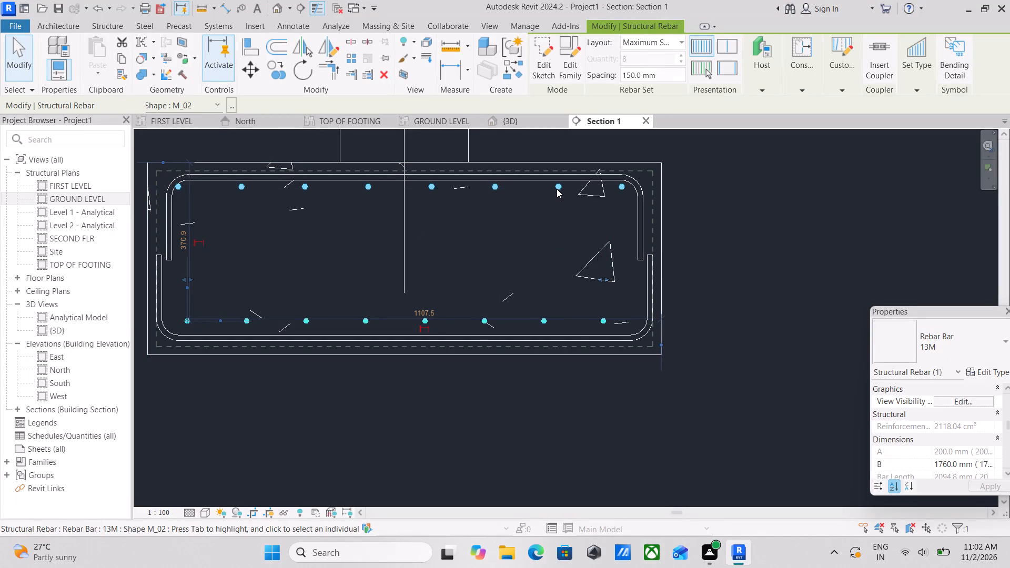
{"action": "key", "text": "Down"}
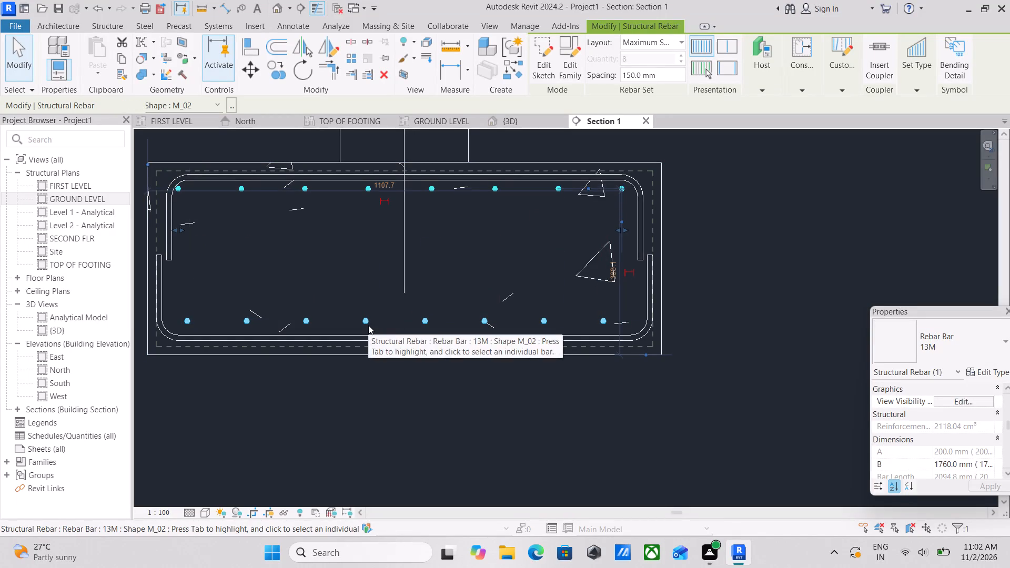
{"action": "key", "text": "Down"}
{"action": "key", "text": "Down"}
{"action": "key", "text": "Down"}
{"action": "left_click", "coordinate": [189, 235]}
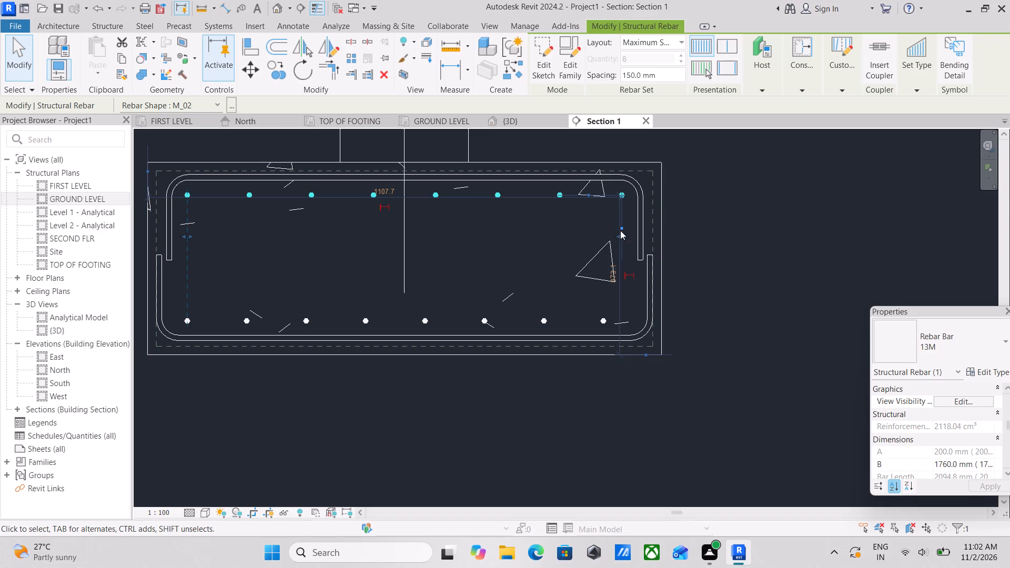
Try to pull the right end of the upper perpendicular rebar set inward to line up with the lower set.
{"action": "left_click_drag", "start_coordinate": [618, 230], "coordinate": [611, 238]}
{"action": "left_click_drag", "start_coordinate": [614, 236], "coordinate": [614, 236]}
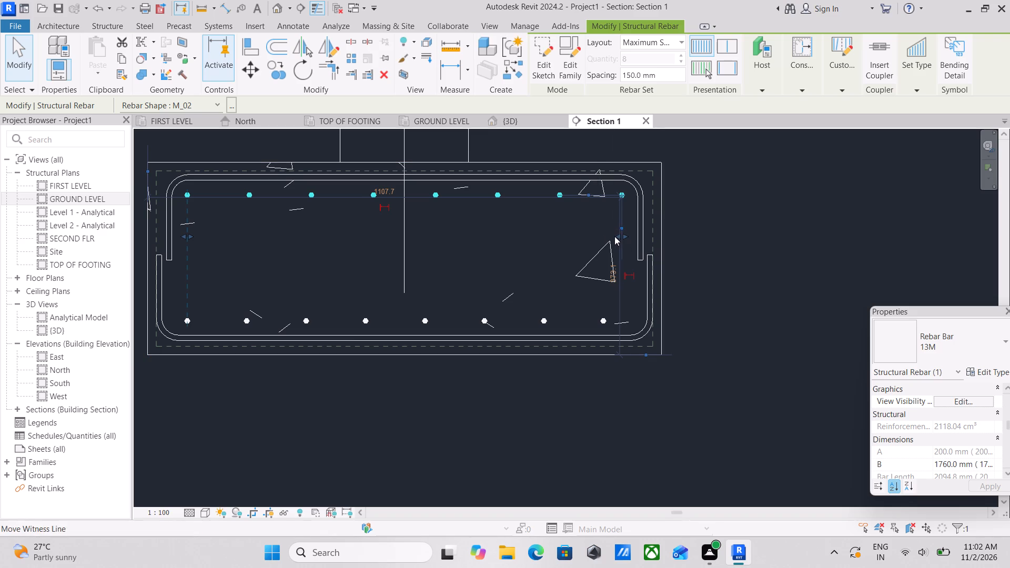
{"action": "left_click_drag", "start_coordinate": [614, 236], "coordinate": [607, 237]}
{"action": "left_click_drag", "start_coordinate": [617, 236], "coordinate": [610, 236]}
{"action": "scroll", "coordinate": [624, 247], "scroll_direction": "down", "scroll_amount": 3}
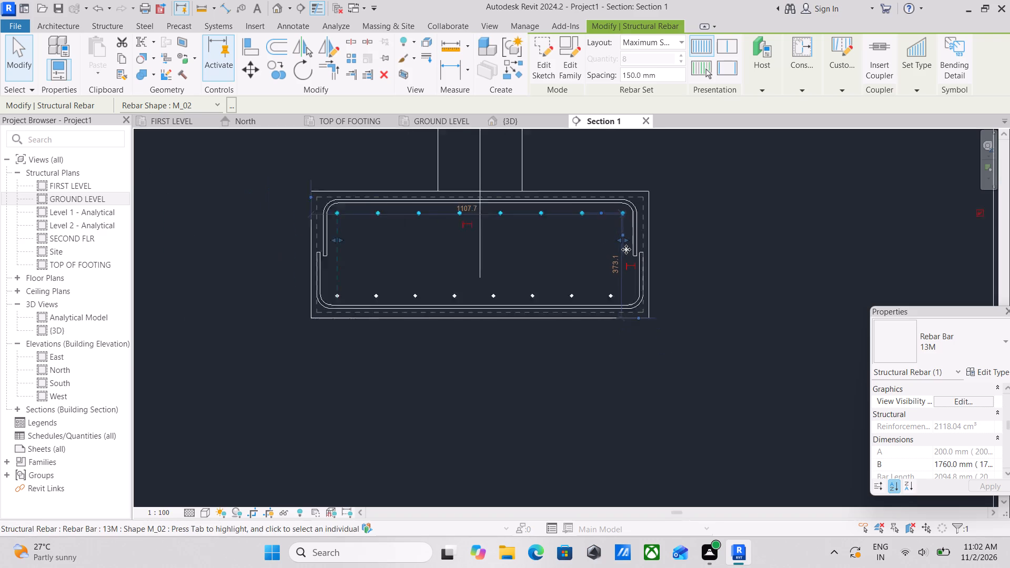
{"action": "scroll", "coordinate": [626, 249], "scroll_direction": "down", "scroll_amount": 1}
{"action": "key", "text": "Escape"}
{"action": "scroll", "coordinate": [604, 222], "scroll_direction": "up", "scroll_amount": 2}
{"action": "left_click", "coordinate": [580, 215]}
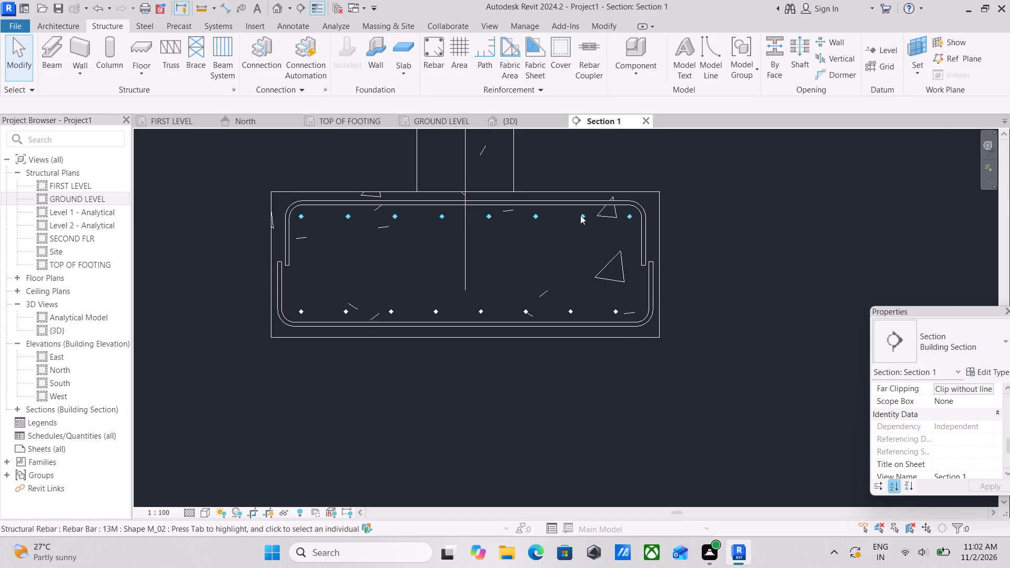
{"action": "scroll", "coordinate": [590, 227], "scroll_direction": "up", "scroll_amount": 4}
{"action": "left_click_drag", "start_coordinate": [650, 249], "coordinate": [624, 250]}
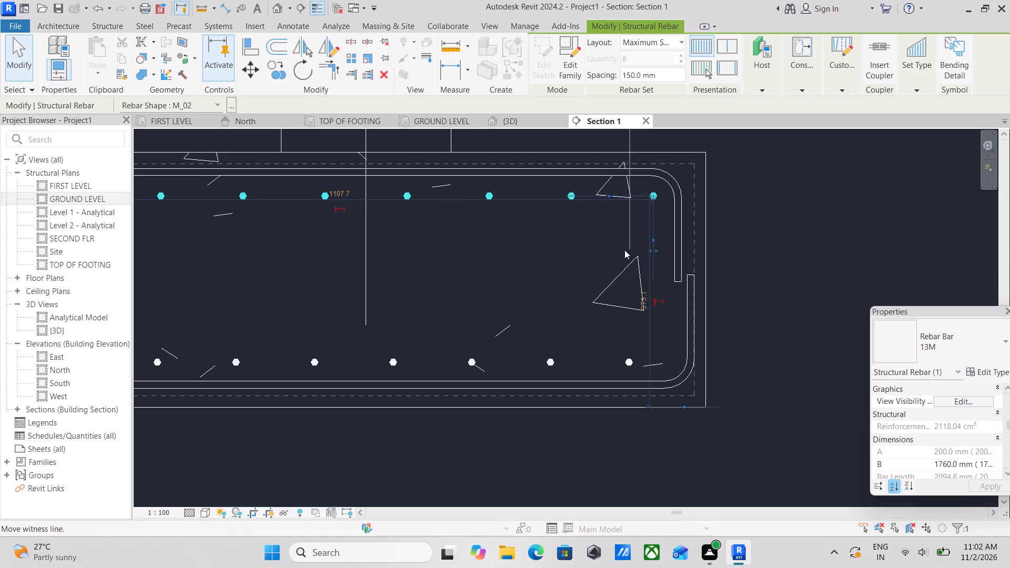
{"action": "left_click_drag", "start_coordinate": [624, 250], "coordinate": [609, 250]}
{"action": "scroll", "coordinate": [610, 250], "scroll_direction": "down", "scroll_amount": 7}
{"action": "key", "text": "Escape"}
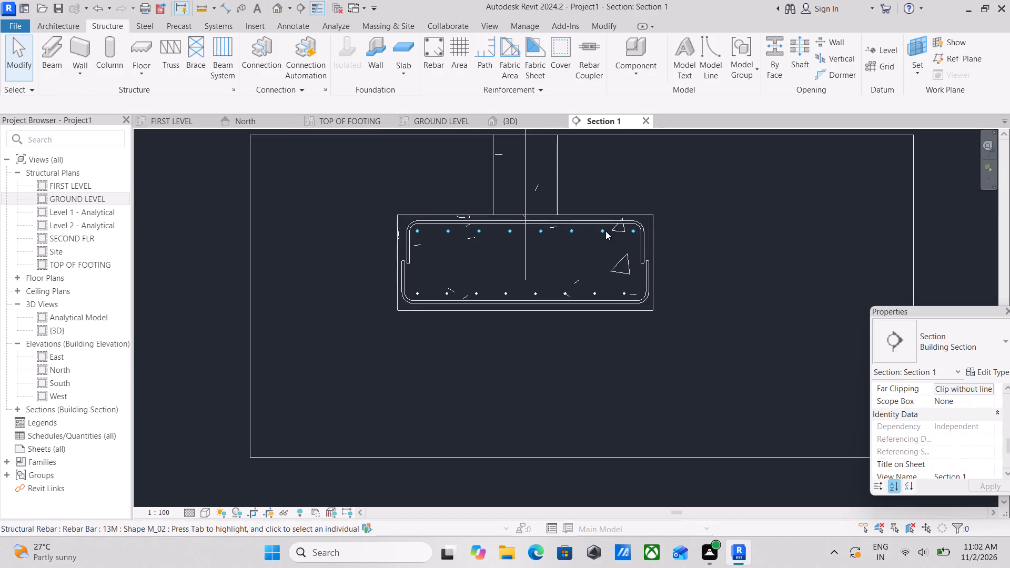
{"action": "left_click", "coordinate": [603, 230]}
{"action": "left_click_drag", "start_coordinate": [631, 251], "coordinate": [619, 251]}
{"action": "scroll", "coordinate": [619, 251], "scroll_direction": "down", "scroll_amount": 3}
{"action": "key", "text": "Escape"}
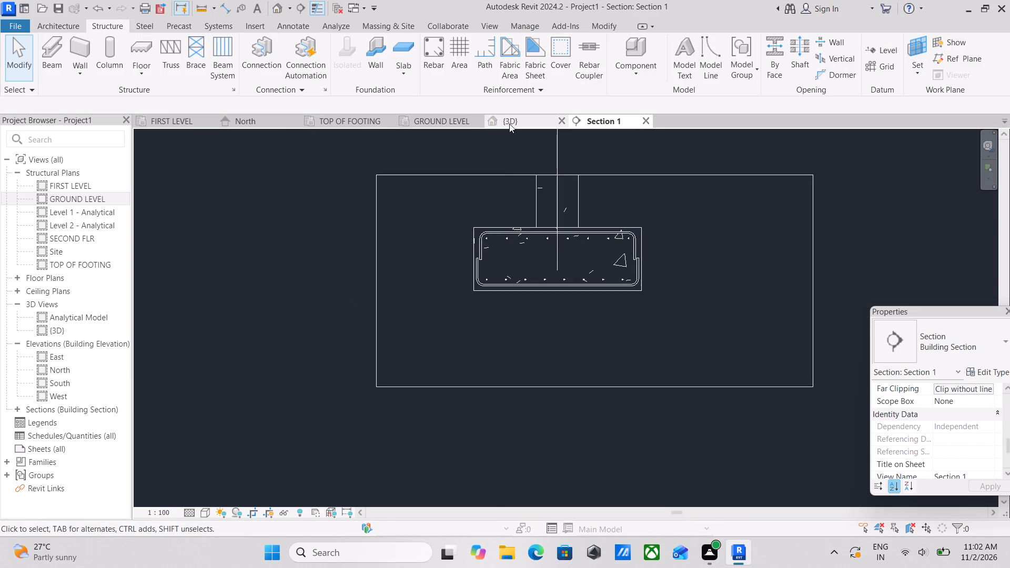
Examine the reinforcement cage of footing A-1 in the 3D view, especially the bottom bars at its corner.
{"action": "left_click", "coordinate": [510, 122]}
{"action": "scroll", "coordinate": [501, 198], "scroll_direction": "down", "scroll_amount": 3}
{"action": "scroll", "coordinate": [462, 220], "scroll_direction": "down", "scroll_amount": 1}
{"action": "middle_click_drag", "start_coordinate": [439, 194], "coordinate": [415, 215], "text": "shift"}
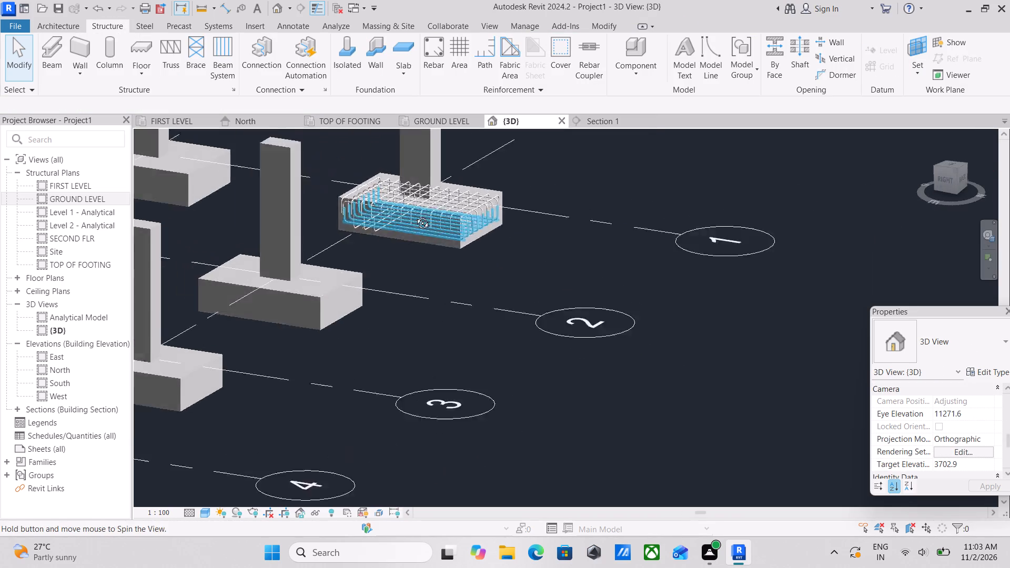
{"action": "middle_click_drag", "start_coordinate": [415, 215], "coordinate": [377, 243], "text": "shift"}
{"action": "scroll", "coordinate": [524, 258], "scroll_direction": "up", "scroll_amount": 4}
{"action": "scroll", "coordinate": [460, 362], "scroll_direction": "up", "scroll_amount": 3}
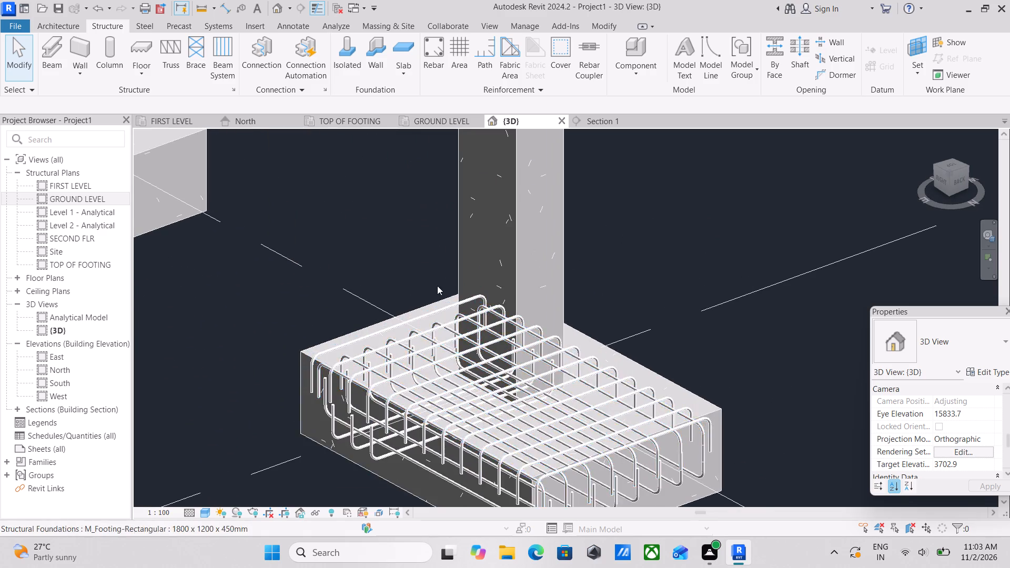
{"action": "scroll", "coordinate": [437, 286], "scroll_direction": "down", "scroll_amount": 4}
{"action": "middle_click_drag", "start_coordinate": [436, 301], "coordinate": [434, 234]}
{"action": "scroll", "coordinate": [520, 394], "scroll_direction": "up", "scroll_amount": 3}
{"action": "scroll", "coordinate": [479, 367], "scroll_direction": "up", "scroll_amount": 3}
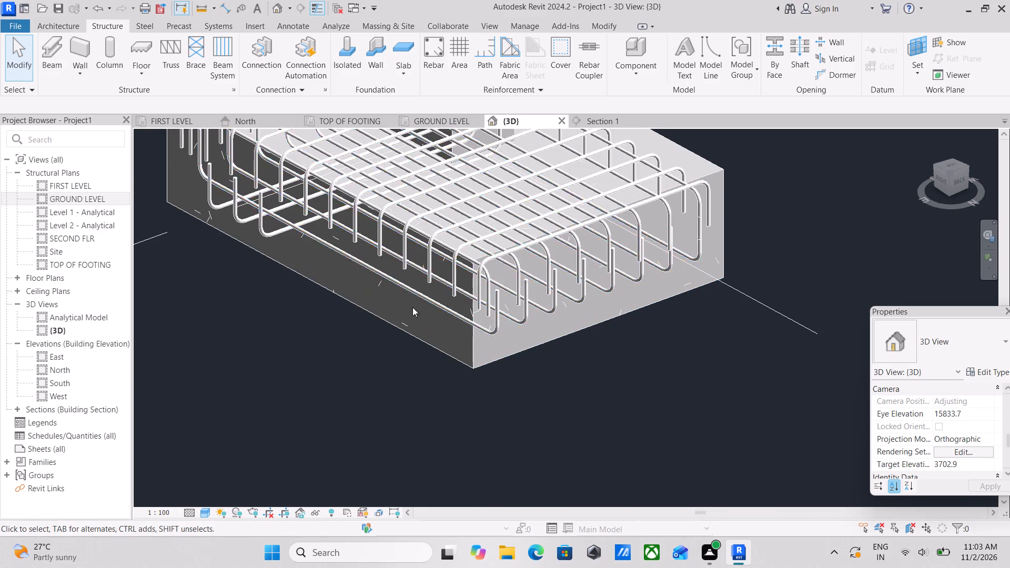
{"action": "scroll", "coordinate": [531, 271], "scroll_direction": "down", "scroll_amount": 2}
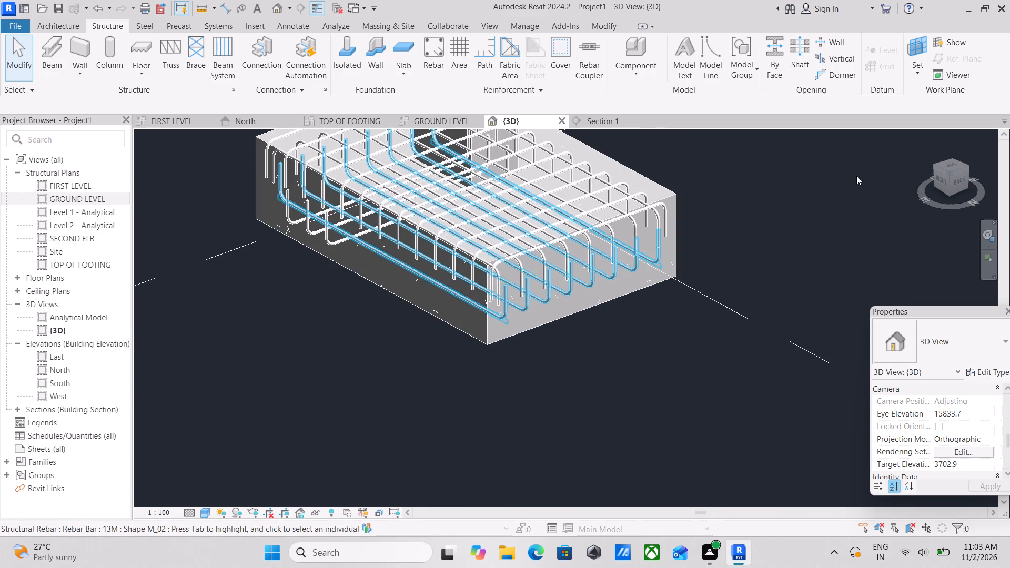
In the back view of footing A-1, switch the three-bar bottom rebar set's layout to Fixed Number with a quantity of 0.
{"action": "left_click", "coordinate": [954, 177]}
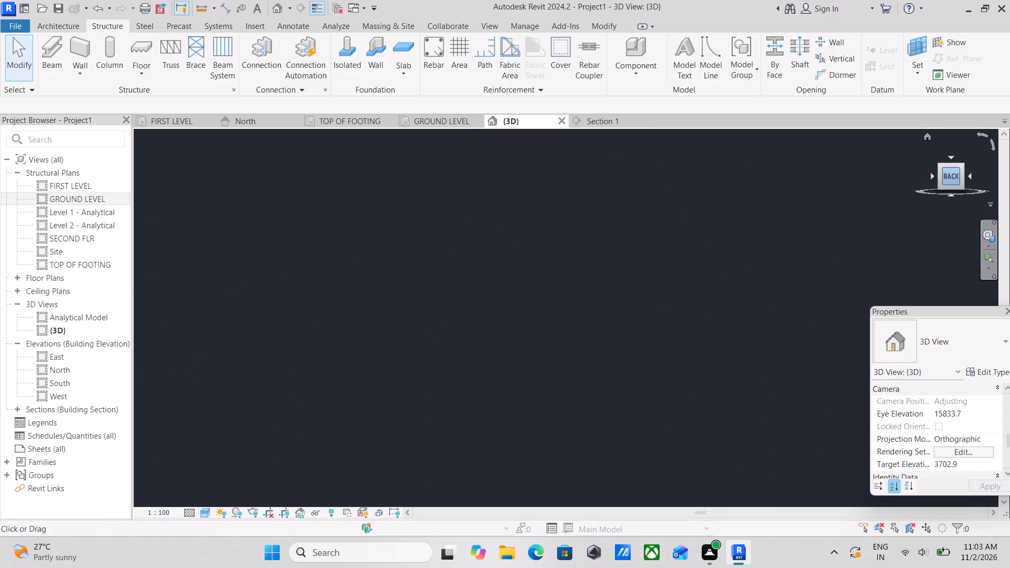
{"action": "scroll", "coordinate": [678, 387], "scroll_direction": "up", "scroll_amount": 7}
{"action": "scroll", "coordinate": [401, 346], "scroll_direction": "up", "scroll_amount": 5}
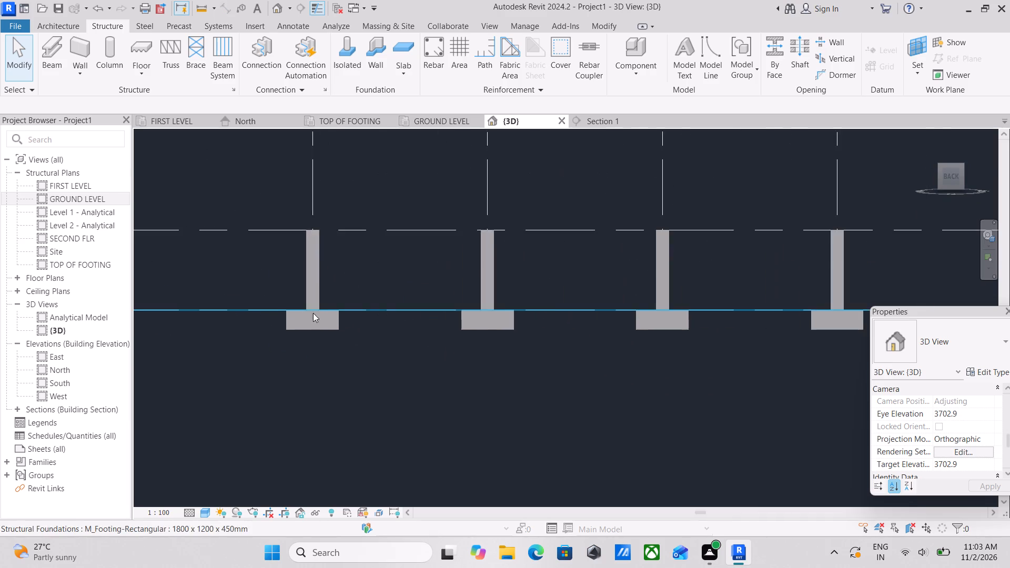
{"action": "scroll", "coordinate": [313, 313], "scroll_direction": "up", "scroll_amount": 8}
{"action": "scroll", "coordinate": [394, 307], "scroll_direction": "down", "scroll_amount": 12}
{"action": "middle_click_drag", "start_coordinate": [601, 286], "coordinate": [403, 294]}
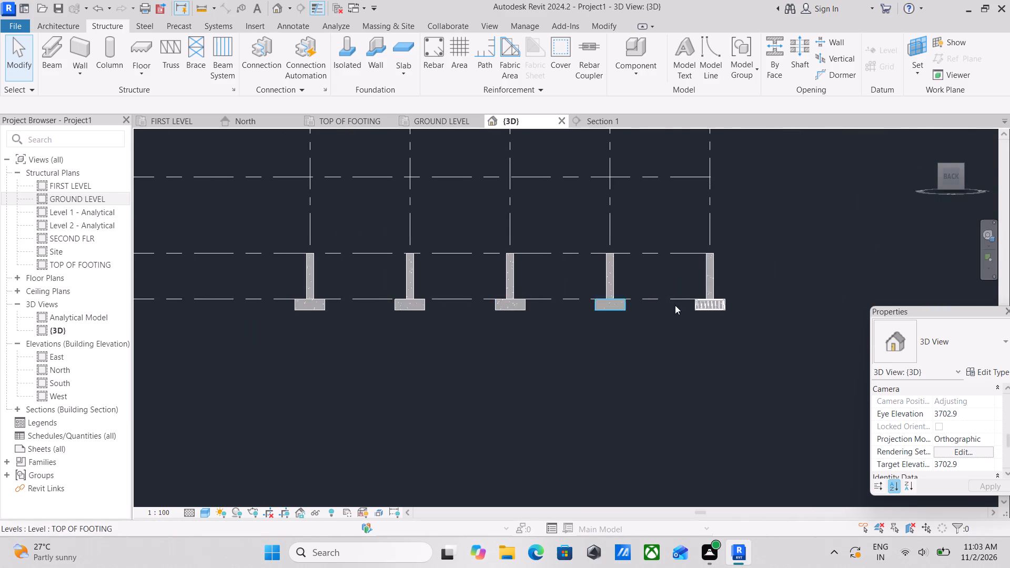
{"action": "scroll", "coordinate": [780, 297], "scroll_direction": "up", "scroll_amount": 13}
{"action": "scroll", "coordinate": [617, 330], "scroll_direction": "up", "scroll_amount": 3}
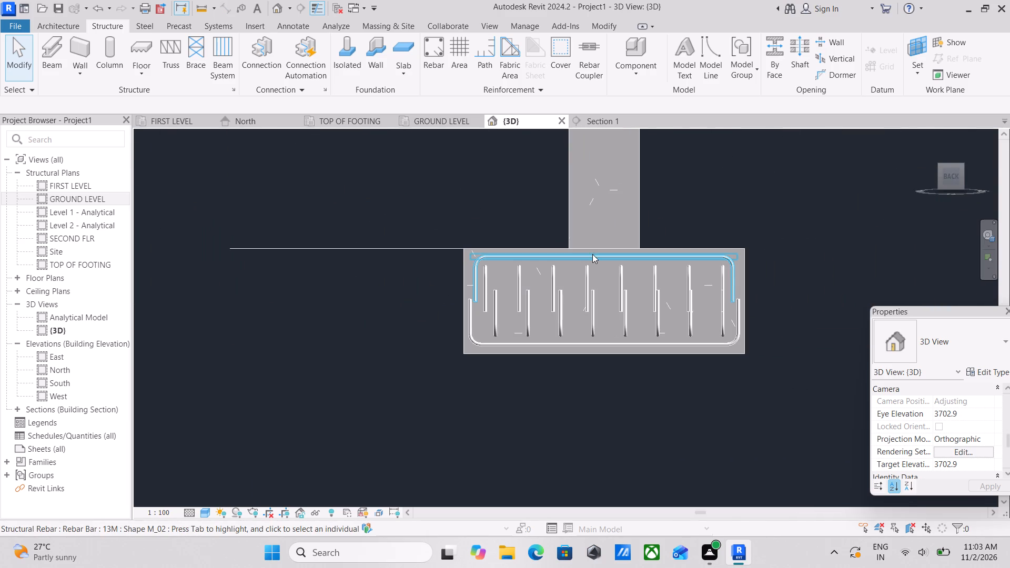
{"action": "left_click", "coordinate": [592, 255]}
{"action": "left_click", "coordinate": [573, 345]}
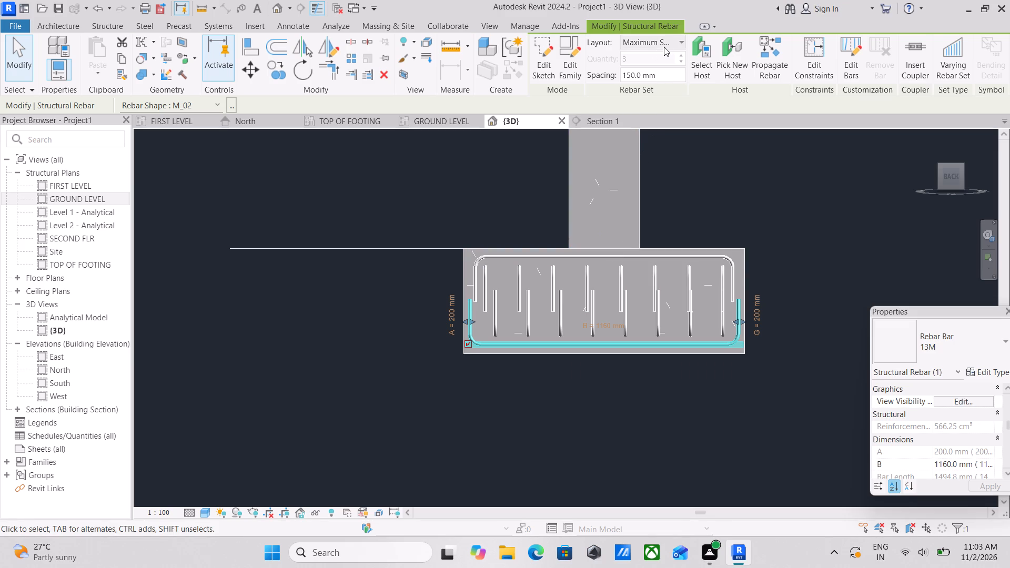
{"action": "left_click", "coordinate": [664, 47]}
{"action": "left_click", "coordinate": [658, 70]}
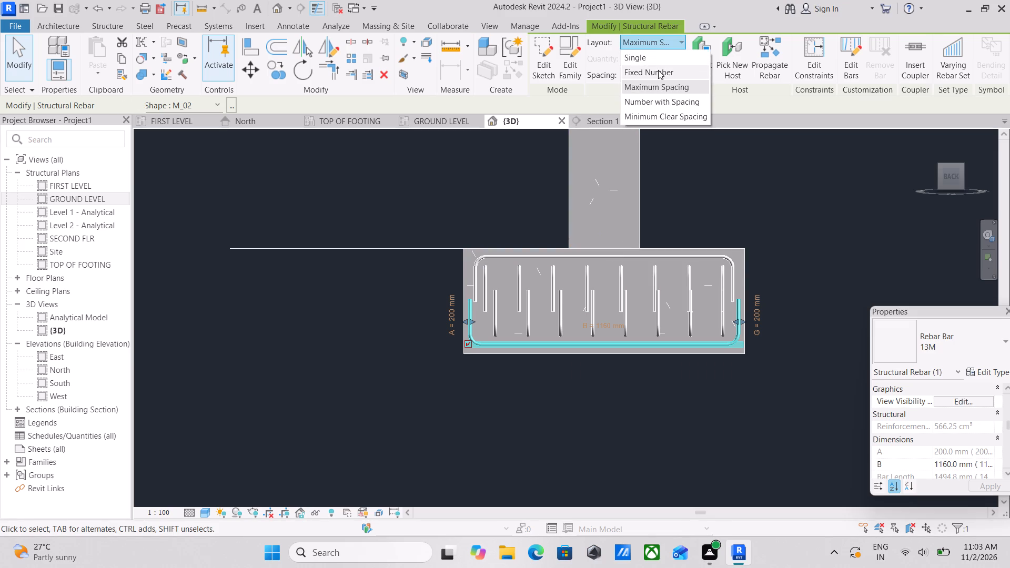
{"action": "left_click", "coordinate": [649, 57]}
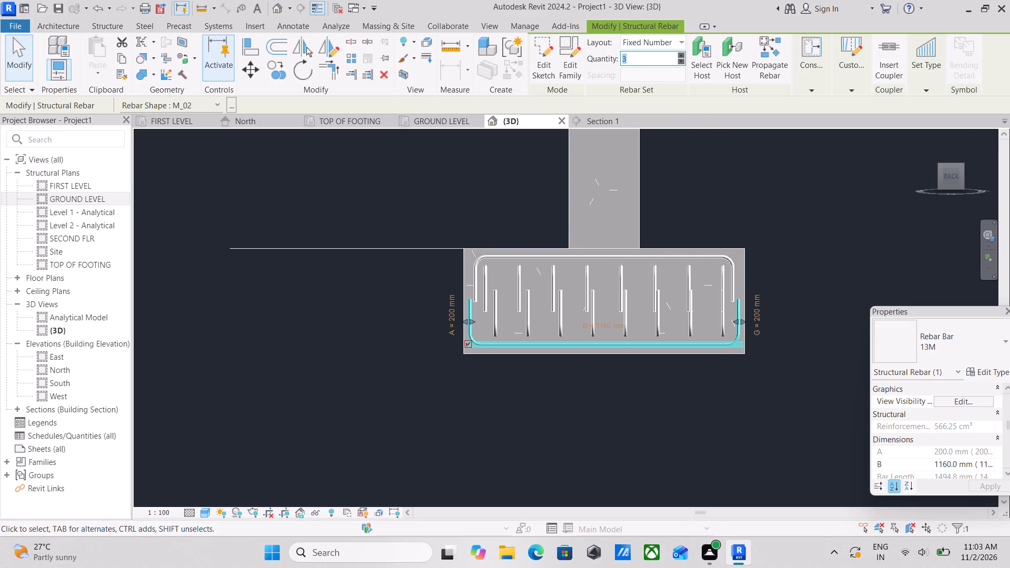
{"action": "key", "text": "0"}
Set the same bottom rebar set's layout to Maximum Spacing with a spacing of 150 mm.
{"action": "left_click", "coordinate": [665, 42]}
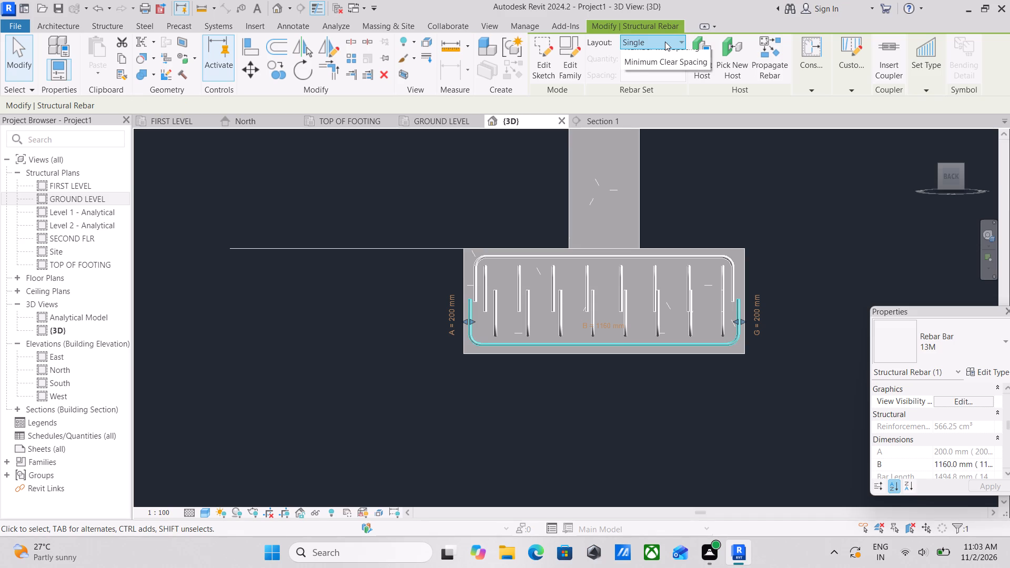
{"action": "left_click", "coordinate": [664, 82]}
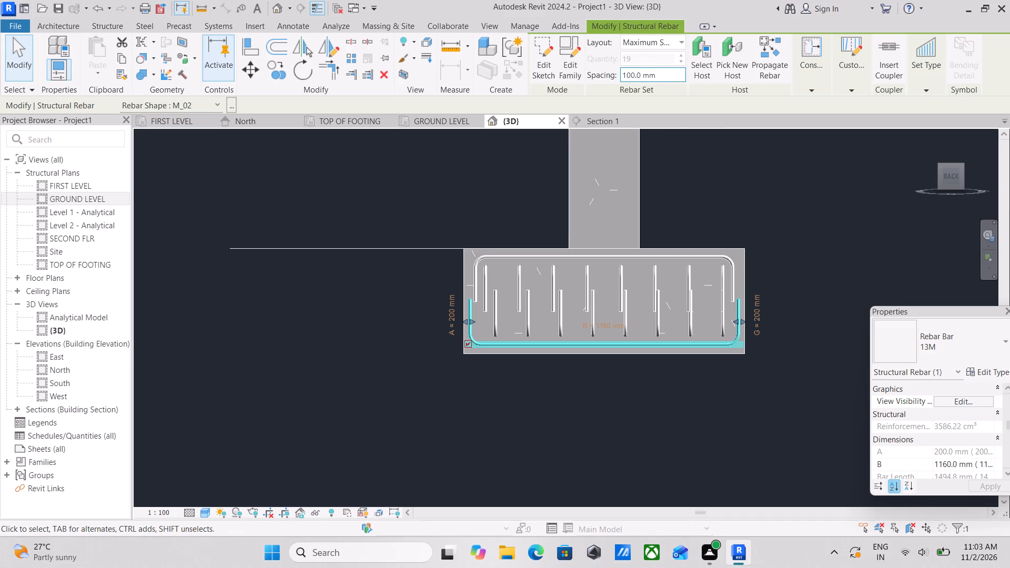
{"action": "left_click", "coordinate": [659, 74]}
{"action": "type", "text": "150MM"}
{"action": "key", "text": "Return"}
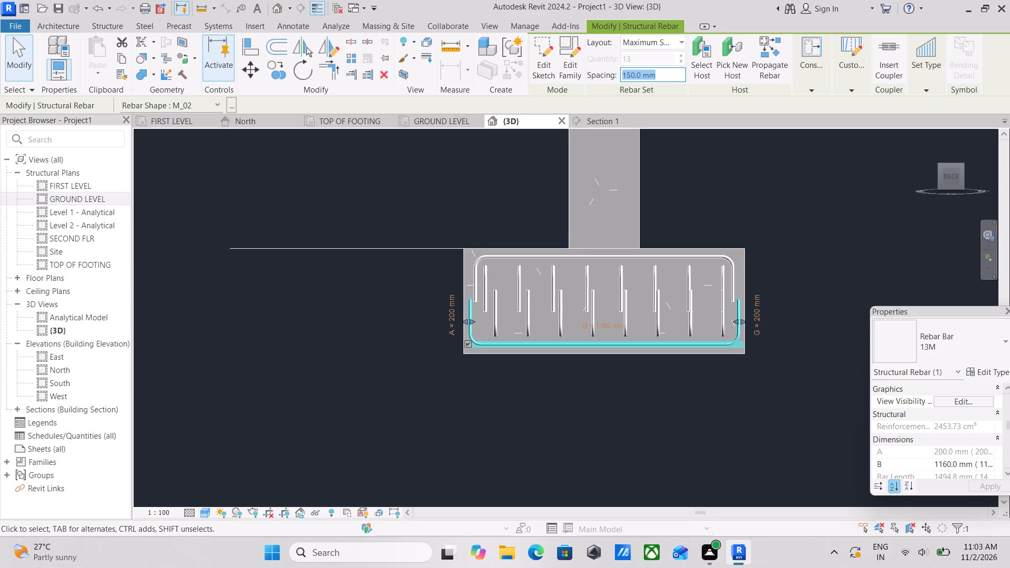
{"action": "scroll", "coordinate": [654, 97], "scroll_direction": "down", "scroll_amount": 3}
{"action": "scroll", "coordinate": [674, 150], "scroll_direction": "down", "scroll_amount": 2}
{"action": "key", "text": "Escape"}
Examine footing A-1's reinforcement in 3D from several sides, checking the distribution of the bottom bars, and clear the rebar selection.
{"action": "scroll", "coordinate": [674, 215], "scroll_direction": "down", "scroll_amount": 2}
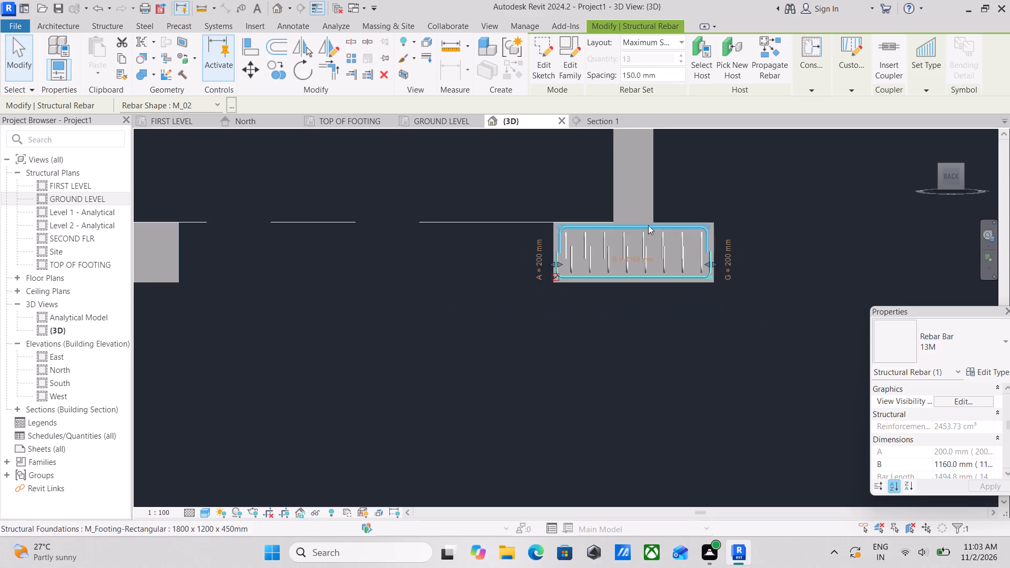
{"action": "scroll", "coordinate": [575, 200], "scroll_direction": "down", "scroll_amount": 1}
{"action": "middle_click_drag", "start_coordinate": [570, 196], "coordinate": [623, 268]}
{"action": "scroll", "coordinate": [608, 259], "scroll_direction": "up", "scroll_amount": 1}
{"action": "middle_click_drag", "start_coordinate": [582, 243], "coordinate": [624, 301], "text": "shift"}
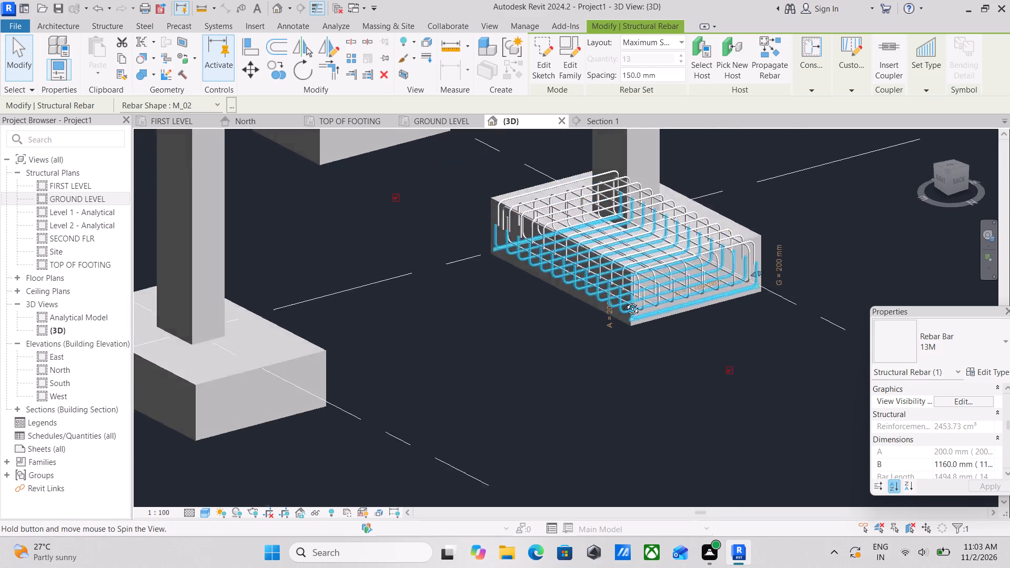
{"action": "middle_click_drag", "start_coordinate": [624, 301], "coordinate": [720, 405], "text": "shift"}
{"action": "middle_click_drag", "start_coordinate": [668, 303], "coordinate": [544, 167], "text": "shift"}
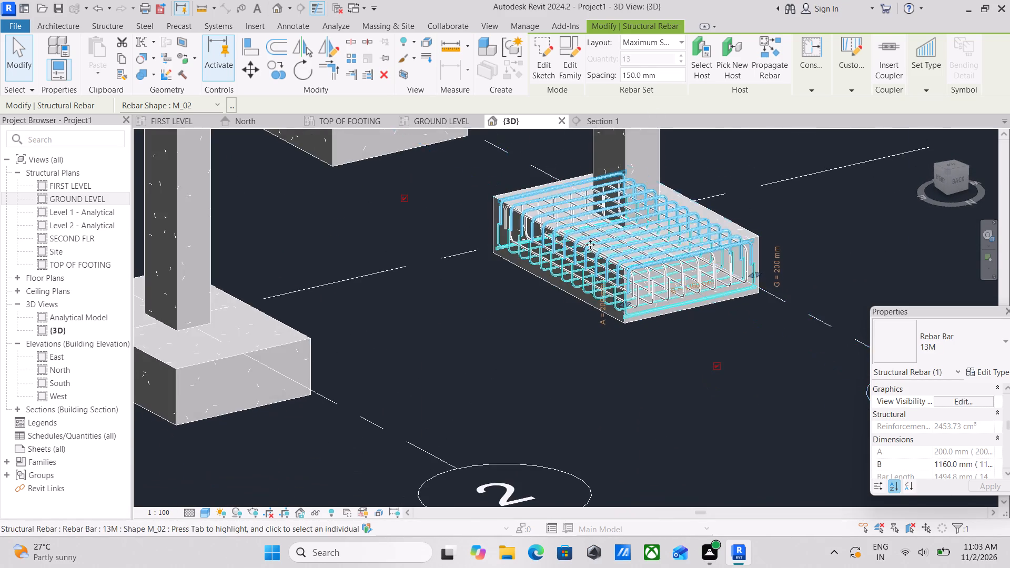
{"action": "scroll", "coordinate": [616, 315], "scroll_direction": "up", "scroll_amount": 2}
{"action": "middle_click_drag", "start_coordinate": [615, 301], "coordinate": [606, 239], "text": "shift"}
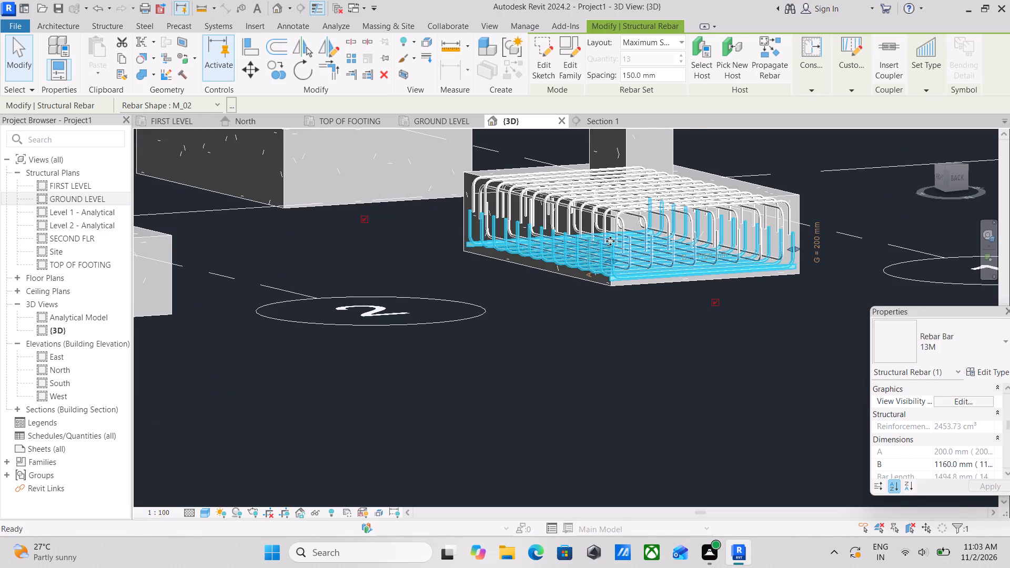
{"action": "scroll", "coordinate": [610, 241], "scroll_direction": "down", "scroll_amount": 5}
{"action": "key", "text": "Escape"}
{"action": "scroll", "coordinate": [619, 244], "scroll_direction": "down", "scroll_amount": 3}
{"action": "middle_click_drag", "start_coordinate": [614, 243], "coordinate": [682, 340]}
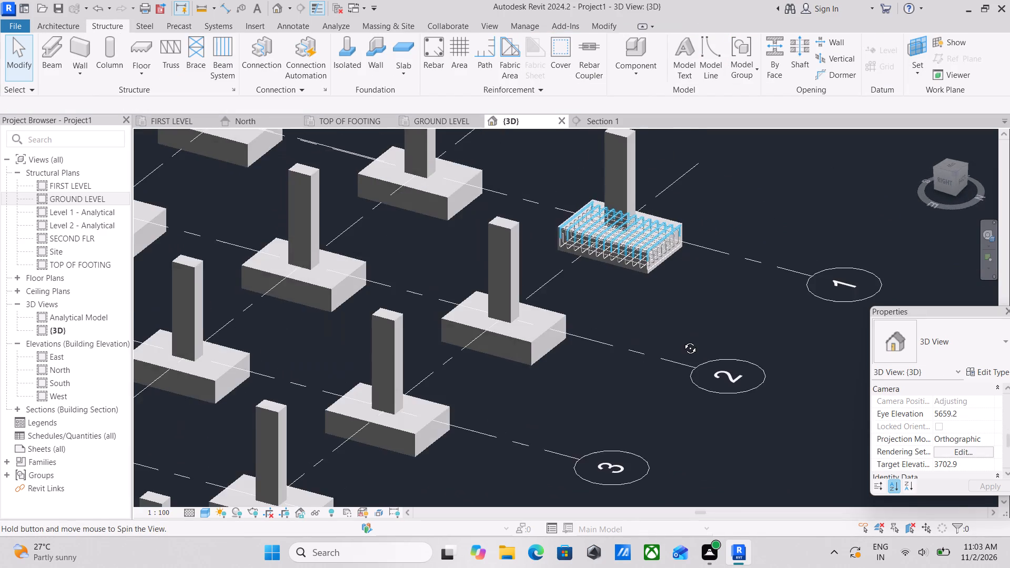
{"action": "middle_click_drag", "start_coordinate": [682, 340], "coordinate": [400, 353]}
{"action": "scroll", "coordinate": [572, 244], "scroll_direction": "down", "scroll_amount": 1}
{"action": "middle_click_drag", "start_coordinate": [572, 244], "coordinate": [637, 300], "text": "shift"}
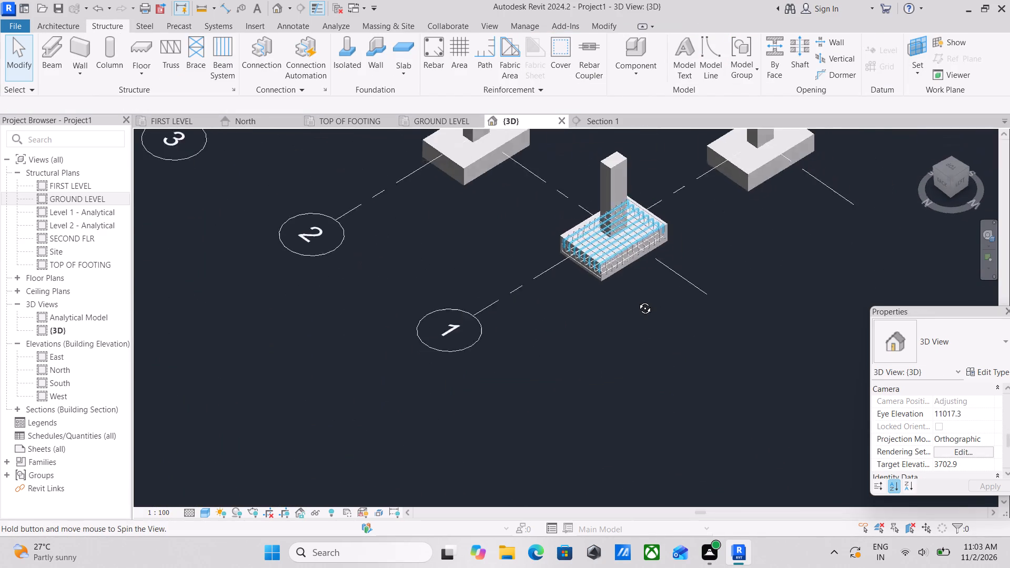
{"action": "middle_click_drag", "start_coordinate": [637, 300], "coordinate": [582, 288], "text": "shift"}
{"action": "scroll", "coordinate": [646, 250], "scroll_direction": "up", "scroll_amount": 9}
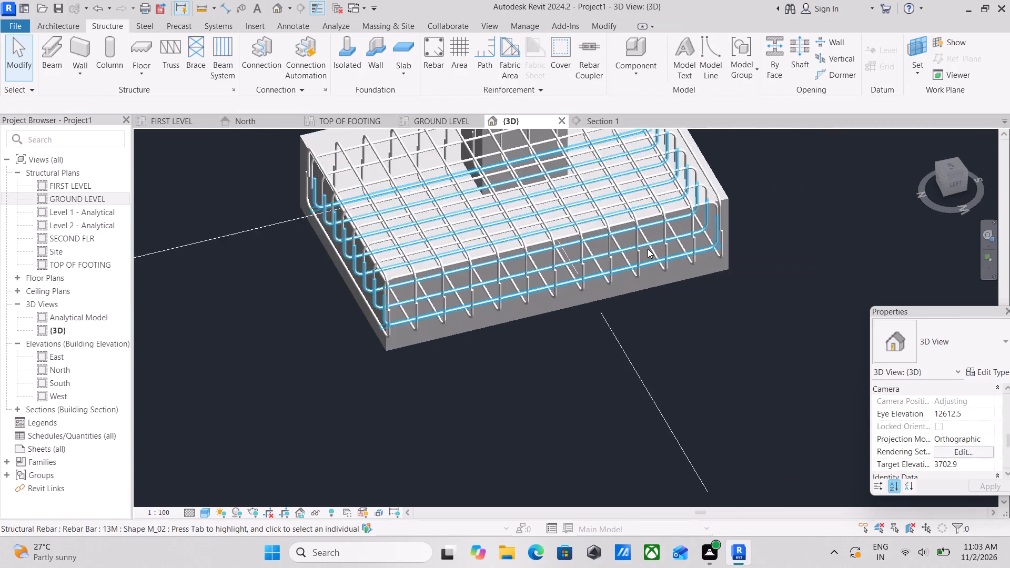
{"action": "scroll", "coordinate": [648, 249], "scroll_direction": "up", "scroll_amount": 1}
{"action": "scroll", "coordinate": [650, 226], "scroll_direction": "down", "scroll_amount": 1}
{"action": "middle_click_drag", "start_coordinate": [648, 223], "coordinate": [526, 280]}
{"action": "scroll", "coordinate": [581, 261], "scroll_direction": "down", "scroll_amount": 5}
{"action": "scroll", "coordinate": [592, 249], "scroll_direction": "up", "scroll_amount": 8}
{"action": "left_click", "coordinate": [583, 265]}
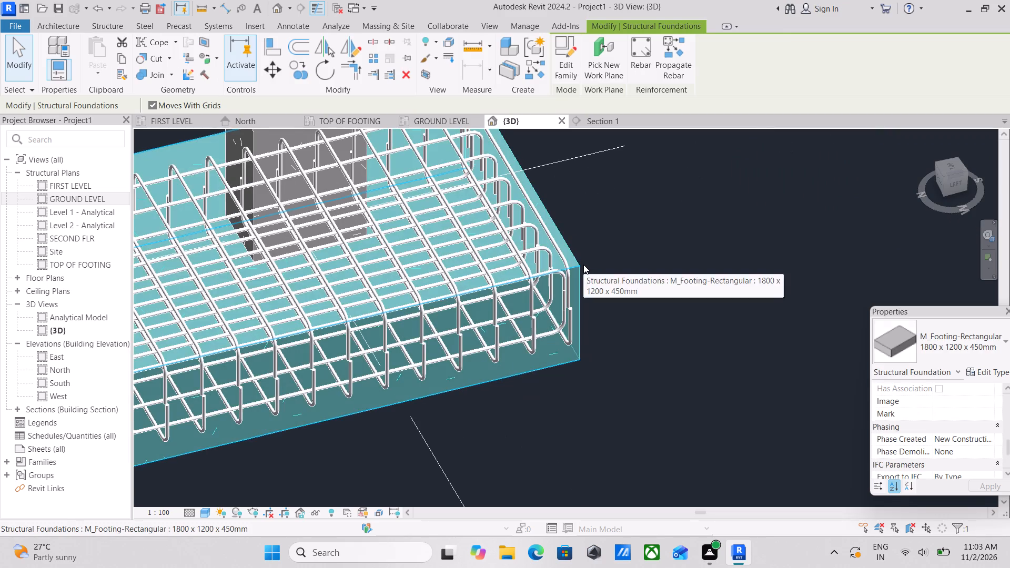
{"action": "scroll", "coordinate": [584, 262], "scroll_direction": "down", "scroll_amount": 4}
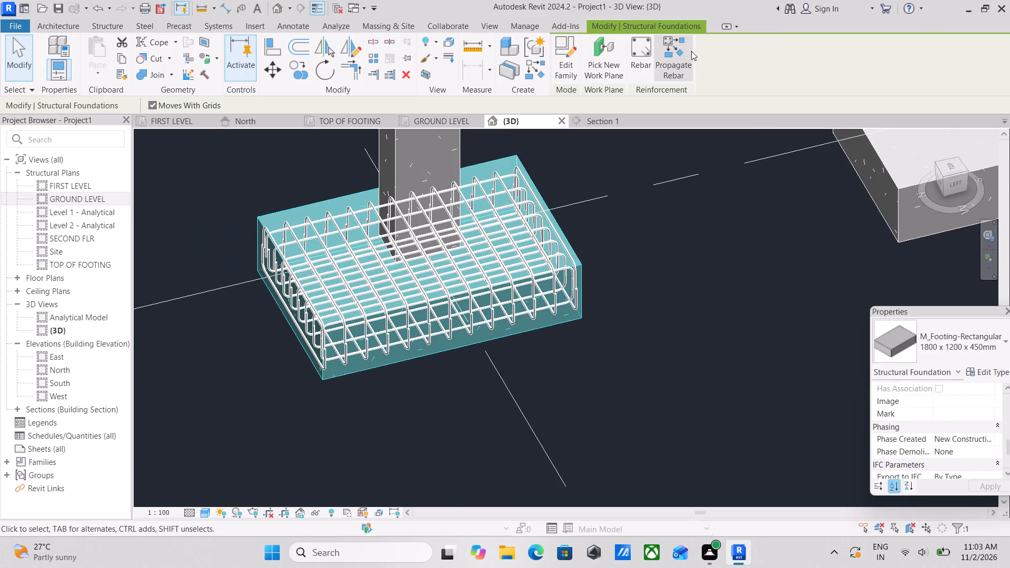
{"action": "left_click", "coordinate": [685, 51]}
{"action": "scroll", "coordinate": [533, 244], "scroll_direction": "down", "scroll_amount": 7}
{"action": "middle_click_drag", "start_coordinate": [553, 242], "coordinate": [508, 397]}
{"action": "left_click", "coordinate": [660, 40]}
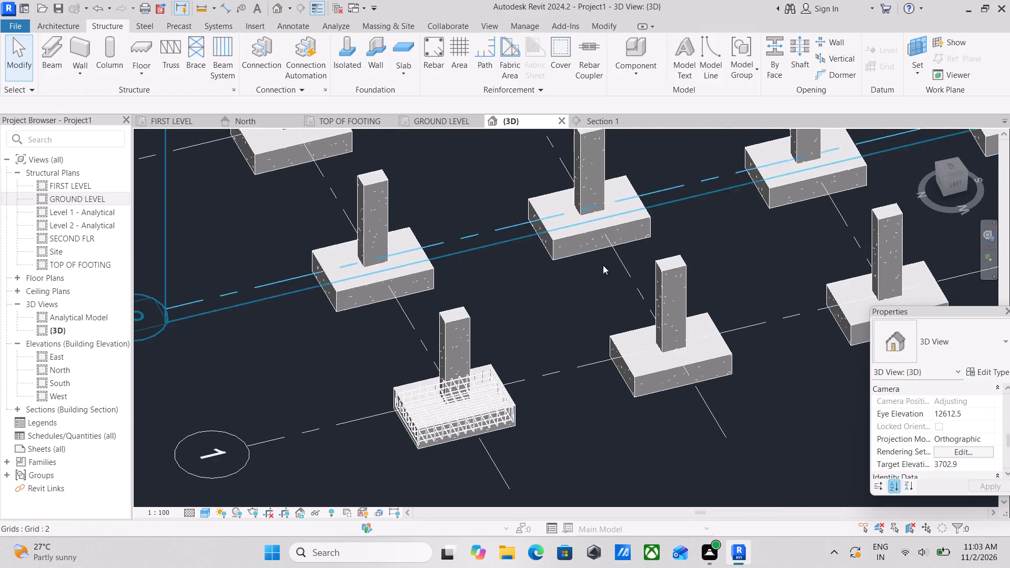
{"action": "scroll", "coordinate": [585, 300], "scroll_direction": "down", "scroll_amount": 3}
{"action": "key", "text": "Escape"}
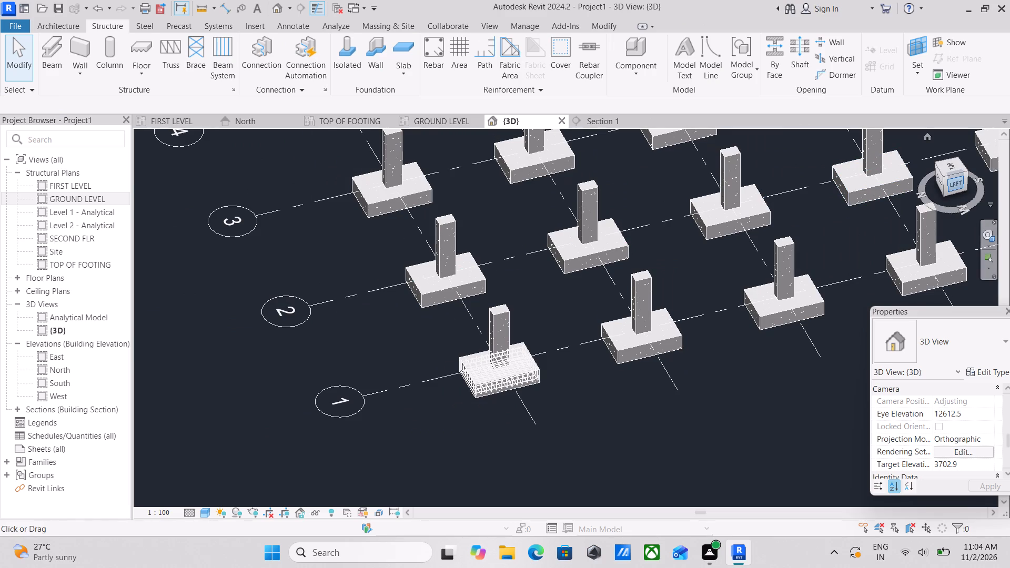
In Section 1, extend the crop region upward until it encloses the full height of the column above the reinforced footing.
{"action": "left_click", "coordinate": [954, 184]}
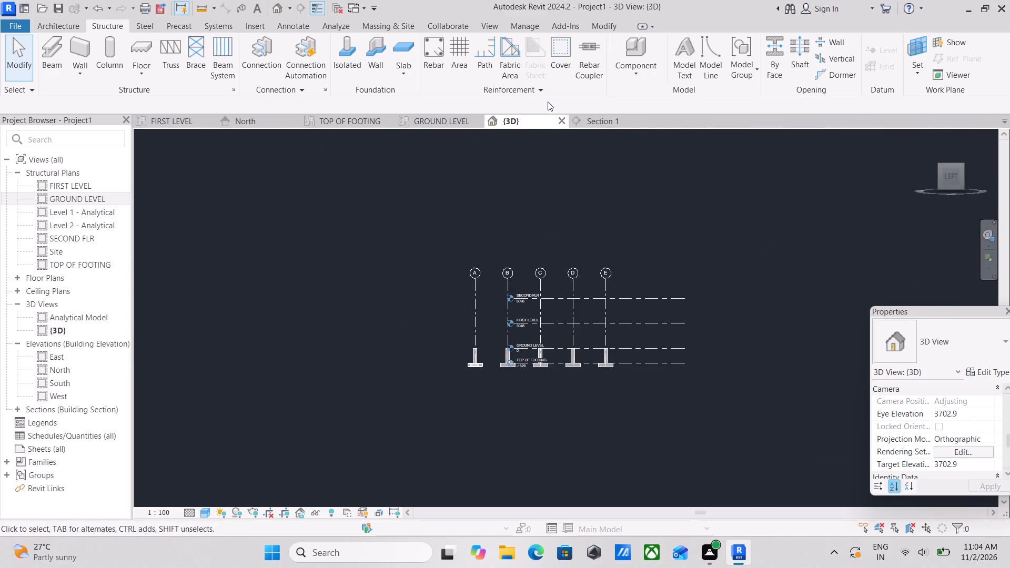
{"action": "left_click", "coordinate": [572, 125]}
{"action": "scroll", "coordinate": [587, 160], "scroll_direction": "down", "scroll_amount": 2}
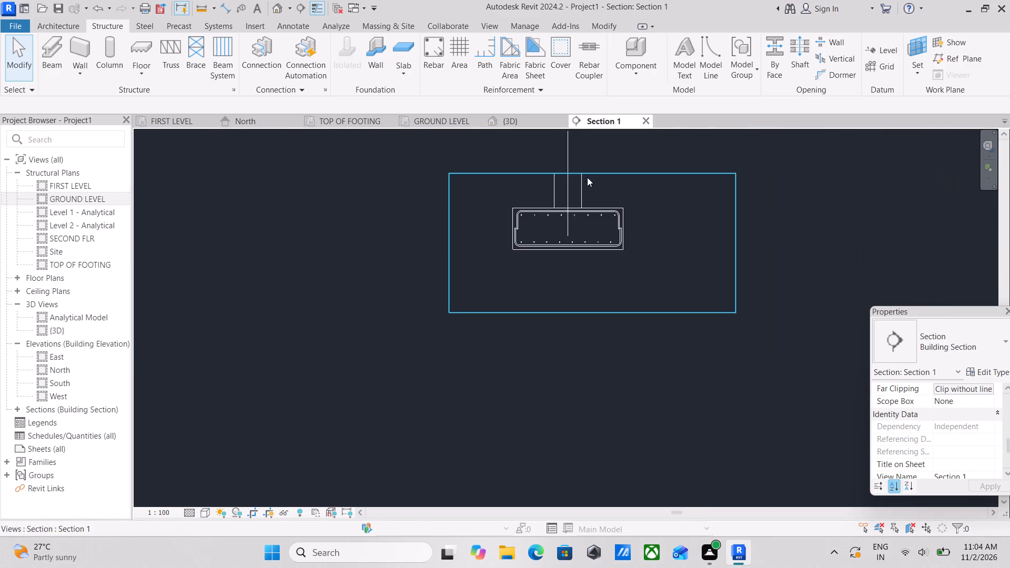
{"action": "scroll", "coordinate": [587, 177], "scroll_direction": "down", "scroll_amount": 4}
{"action": "middle_click_drag", "start_coordinate": [563, 177], "coordinate": [523, 242]}
{"action": "left_click", "coordinate": [540, 239]}
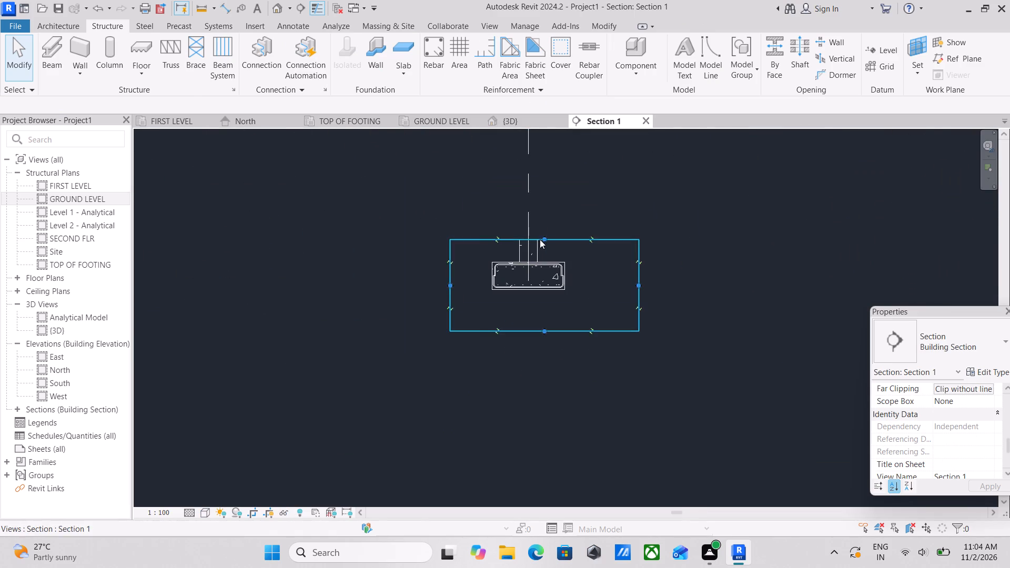
{"action": "scroll", "coordinate": [552, 226], "scroll_direction": "down", "scroll_amount": 1}
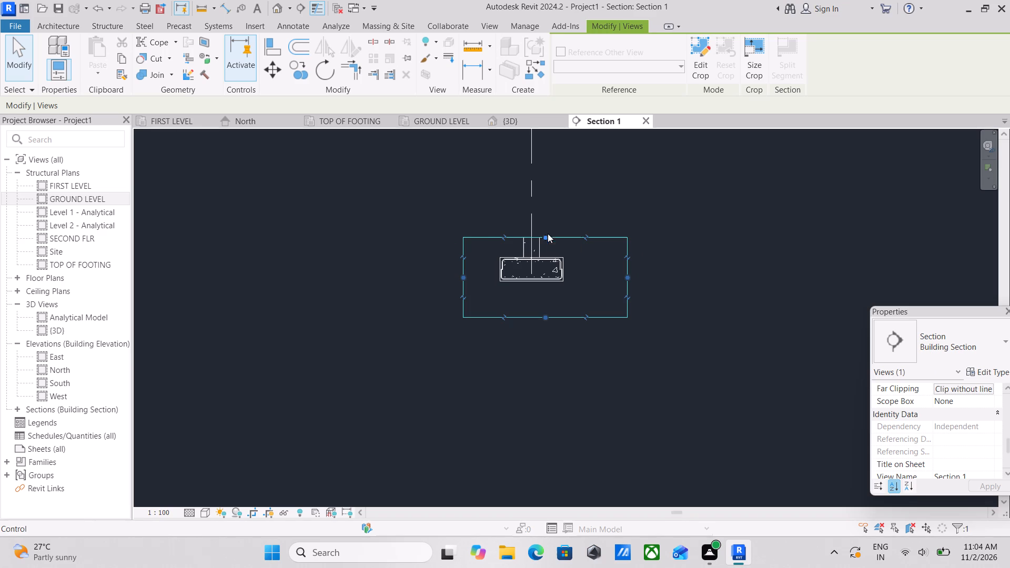
{"action": "left_click_drag", "start_coordinate": [544, 238], "coordinate": [543, 156]}
{"action": "scroll", "coordinate": [544, 175], "scroll_direction": "down", "scroll_amount": 2}
{"action": "middle_click_drag", "start_coordinate": [544, 175], "coordinate": [540, 207]}
{"action": "scroll", "coordinate": [537, 222], "scroll_direction": "up", "scroll_amount": 4}
{"action": "middle_click_drag", "start_coordinate": [568, 205], "coordinate": [564, 249]}
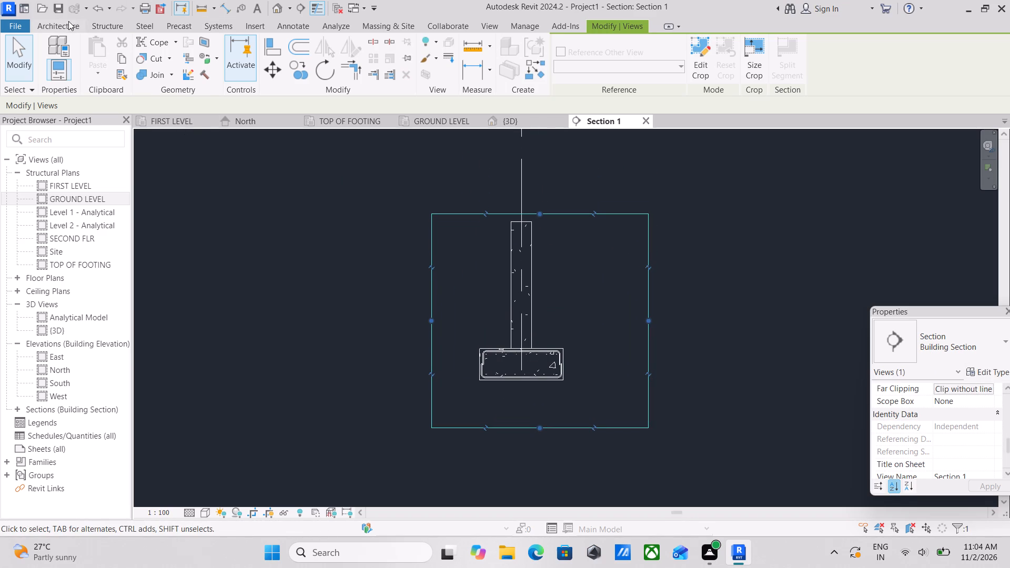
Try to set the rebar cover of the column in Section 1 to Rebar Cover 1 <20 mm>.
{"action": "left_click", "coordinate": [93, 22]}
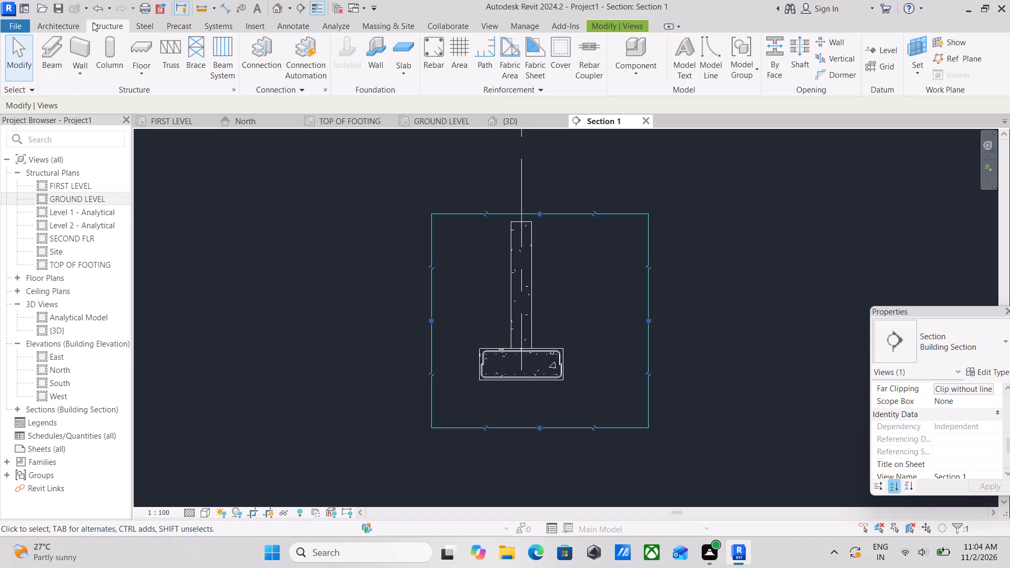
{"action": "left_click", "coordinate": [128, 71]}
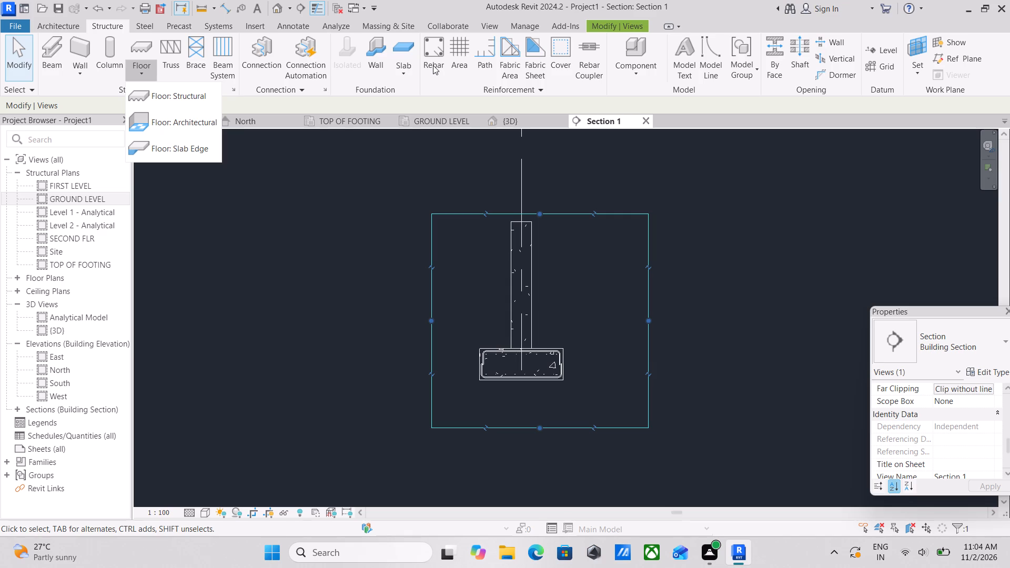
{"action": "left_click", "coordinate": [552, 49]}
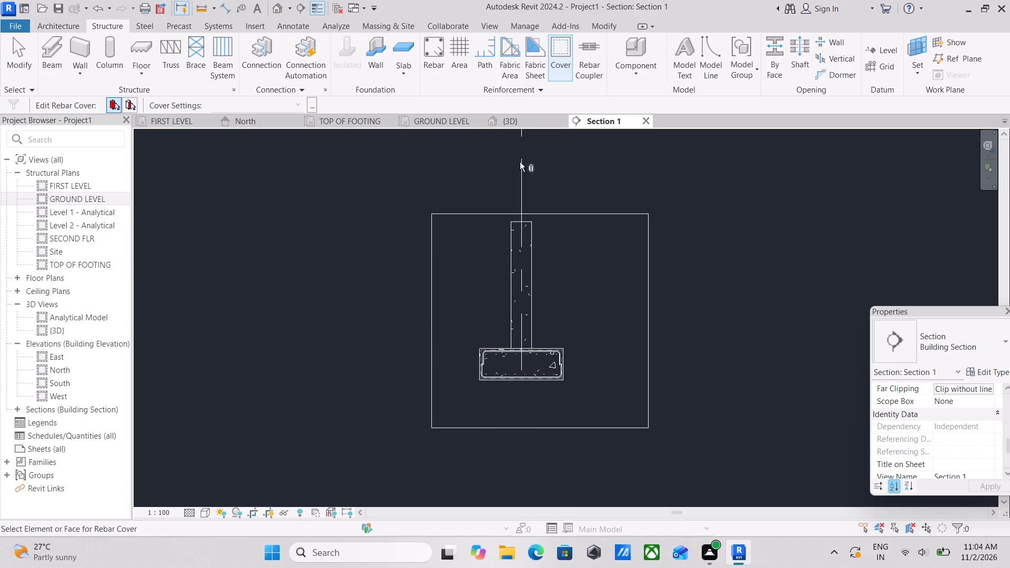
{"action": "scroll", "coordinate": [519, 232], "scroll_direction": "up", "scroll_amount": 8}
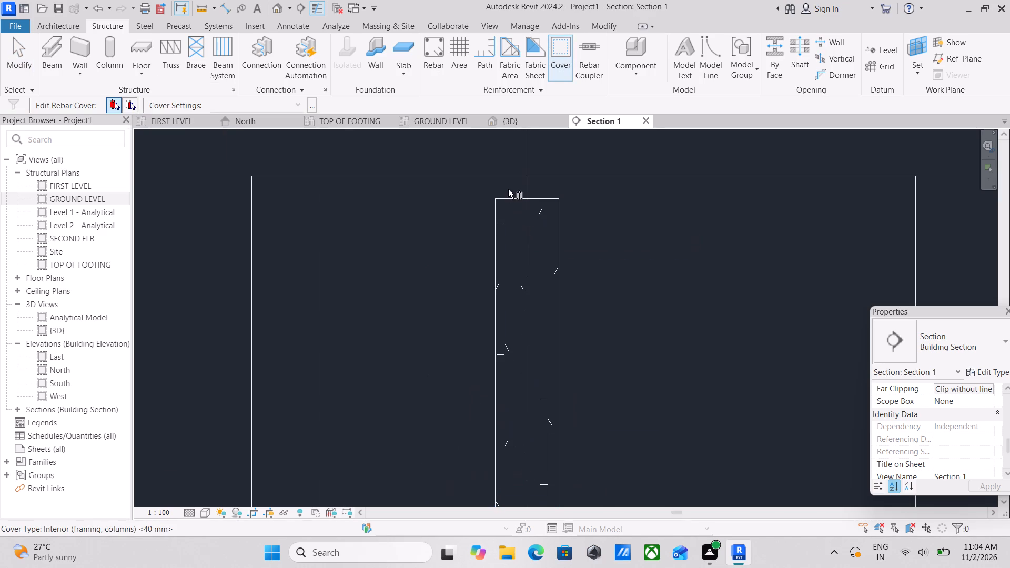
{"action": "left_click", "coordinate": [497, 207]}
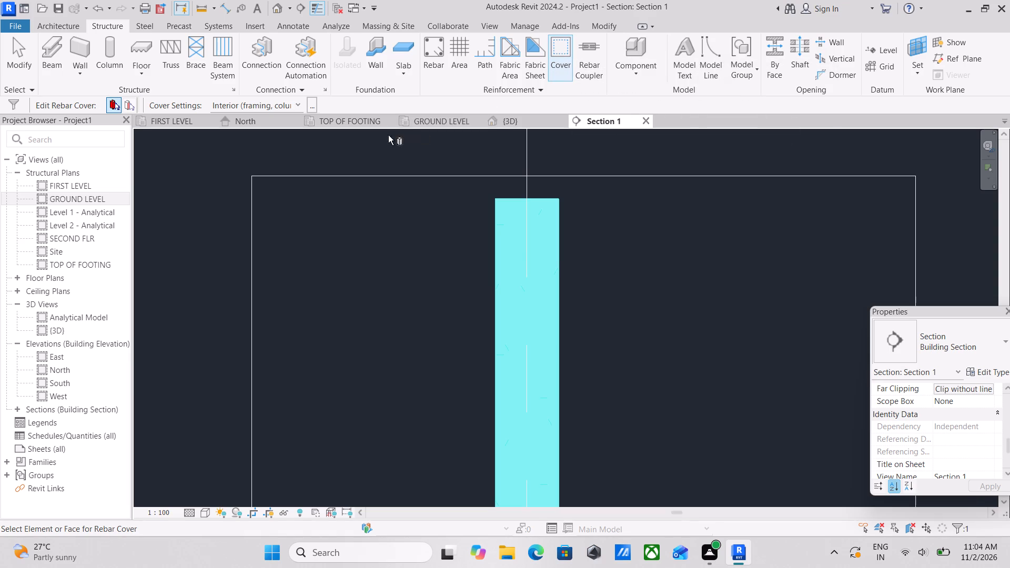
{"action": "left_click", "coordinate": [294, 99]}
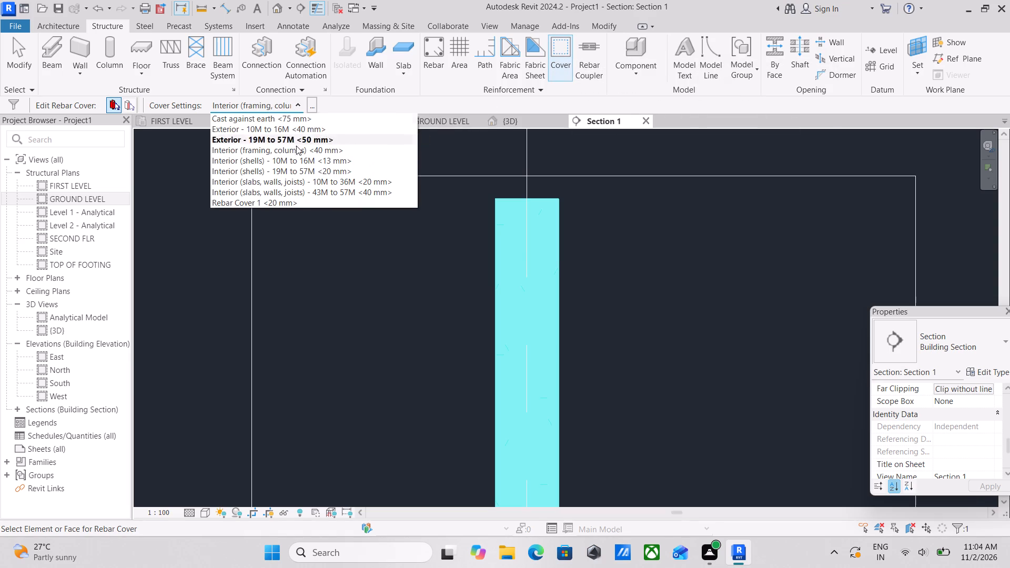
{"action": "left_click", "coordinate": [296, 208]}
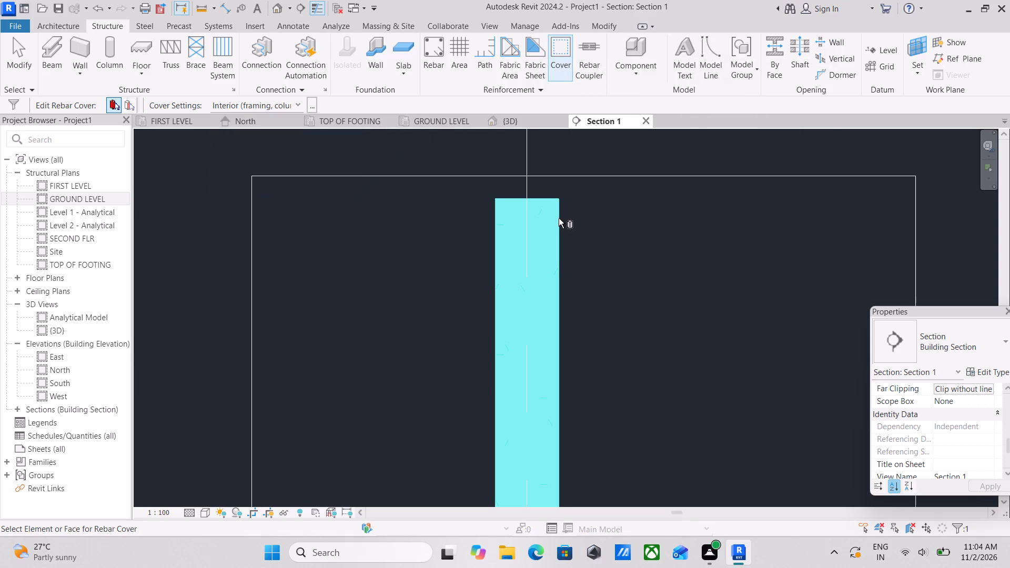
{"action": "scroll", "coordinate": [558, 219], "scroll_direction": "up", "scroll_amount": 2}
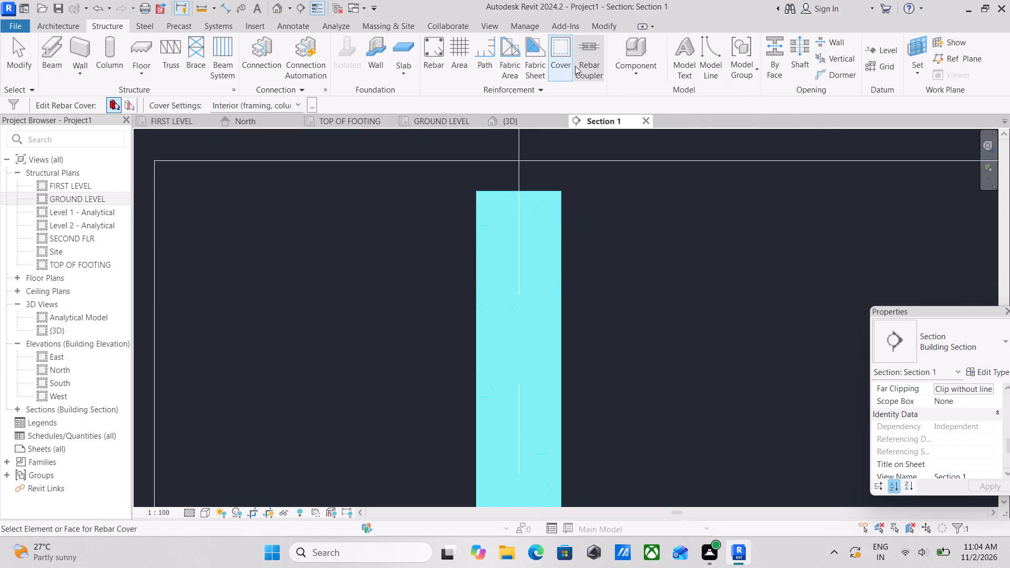
Review the Rebar Cover 1 entry in the project's rebar cover settings and leave the cover tool.
{"action": "left_click", "coordinate": [561, 58]}
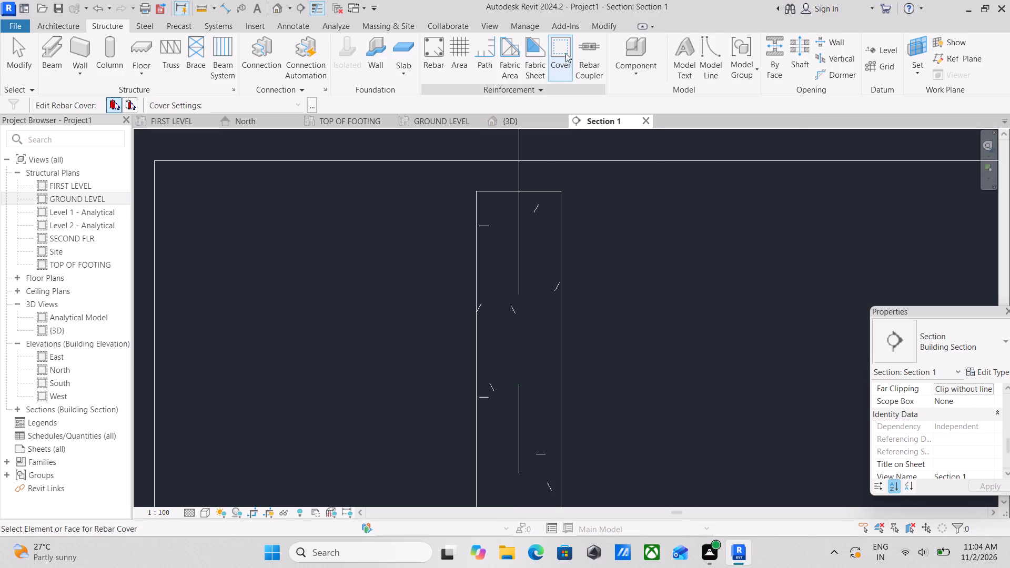
{"action": "left_click", "coordinate": [569, 47]}
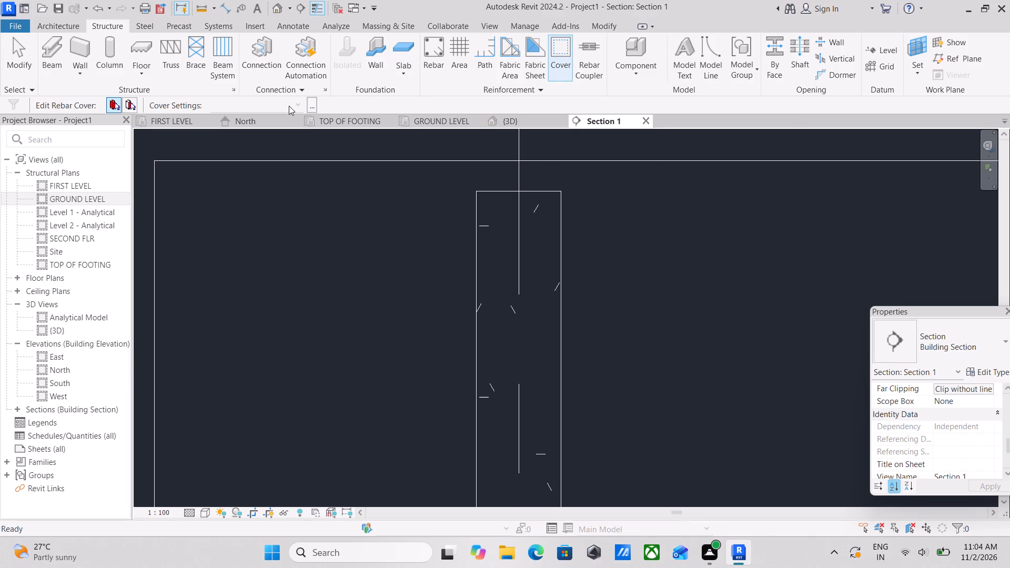
{"action": "left_click", "coordinate": [288, 106]}
{"action": "left_click", "coordinate": [295, 105]}
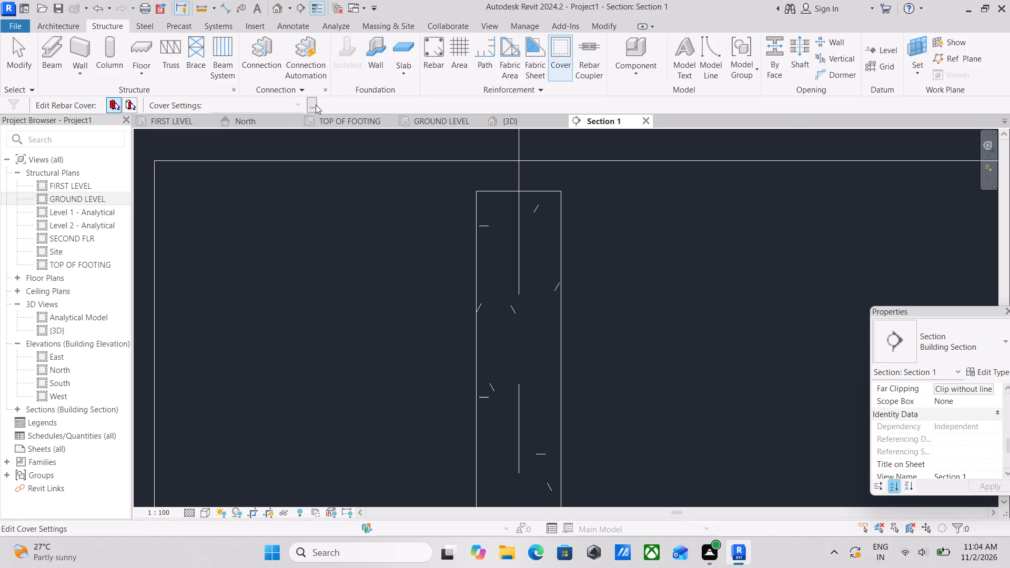
{"action": "left_click", "coordinate": [316, 105]}
{"action": "scroll", "coordinate": [472, 233], "scroll_direction": "down", "scroll_amount": 3}
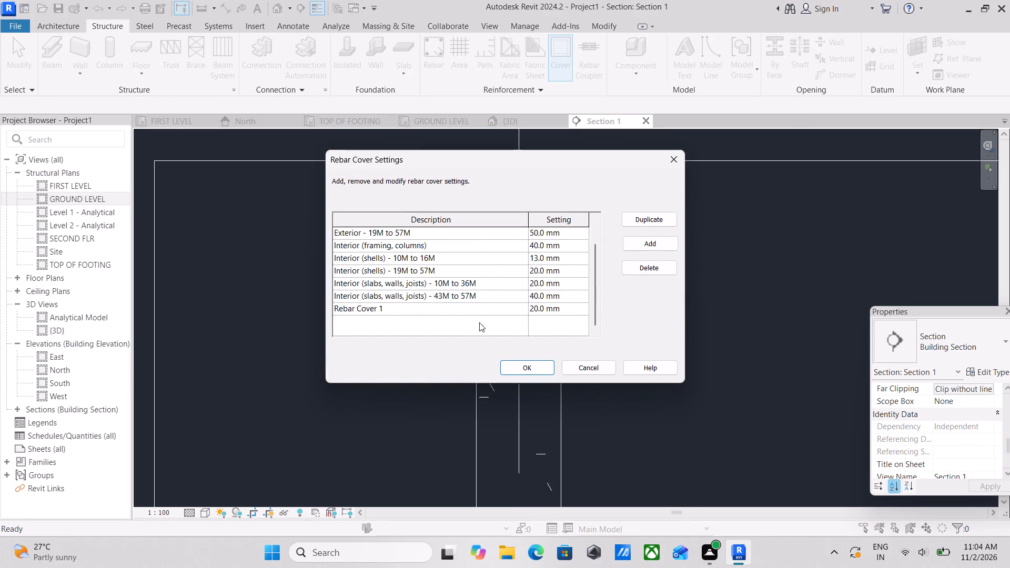
{"action": "left_click", "coordinate": [464, 315]}
{"action": "left_click", "coordinate": [549, 306]}
{"action": "left_click", "coordinate": [514, 366]}
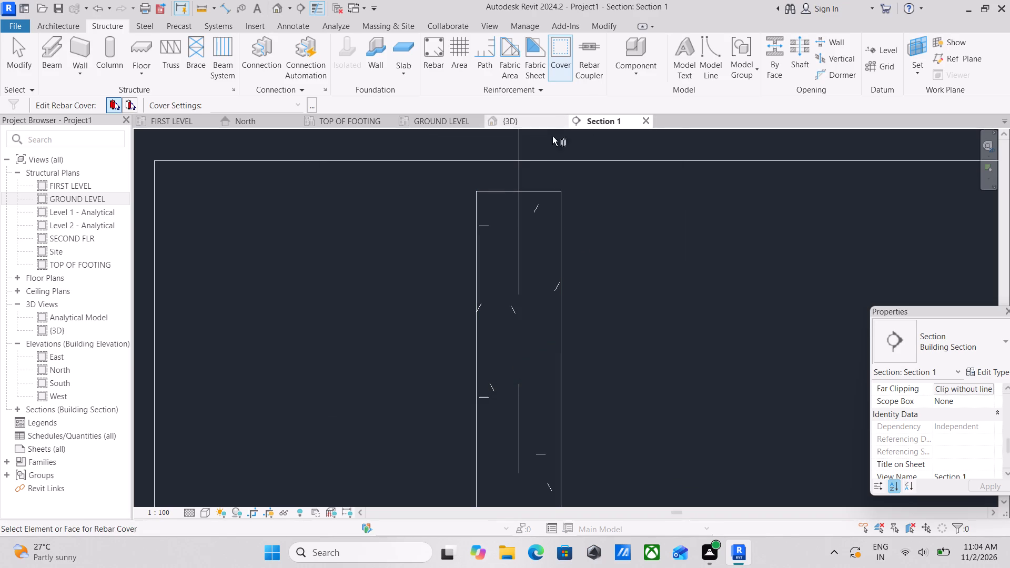
{"action": "scroll", "coordinate": [541, 191], "scroll_direction": "down", "scroll_amount": 6}
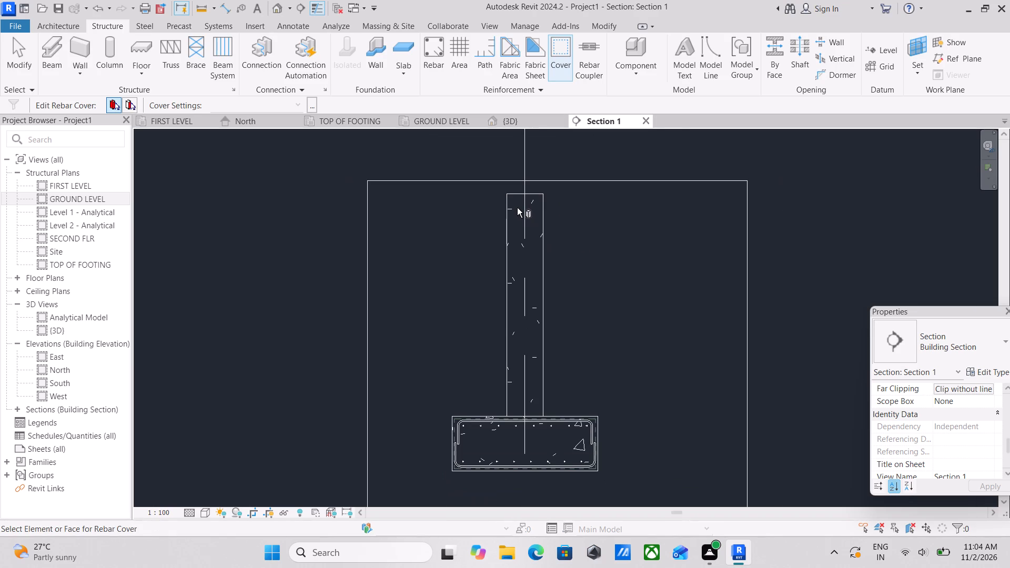
{"action": "left_click", "coordinate": [512, 206]}
{"action": "scroll", "coordinate": [520, 216], "scroll_direction": "up", "scroll_amount": 2}
{"action": "key", "text": "Escape"}
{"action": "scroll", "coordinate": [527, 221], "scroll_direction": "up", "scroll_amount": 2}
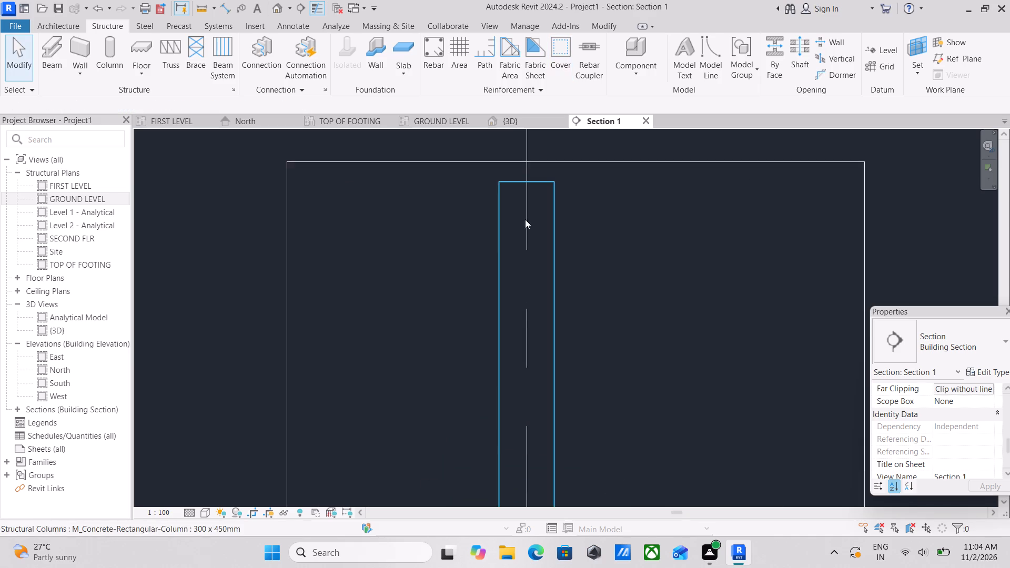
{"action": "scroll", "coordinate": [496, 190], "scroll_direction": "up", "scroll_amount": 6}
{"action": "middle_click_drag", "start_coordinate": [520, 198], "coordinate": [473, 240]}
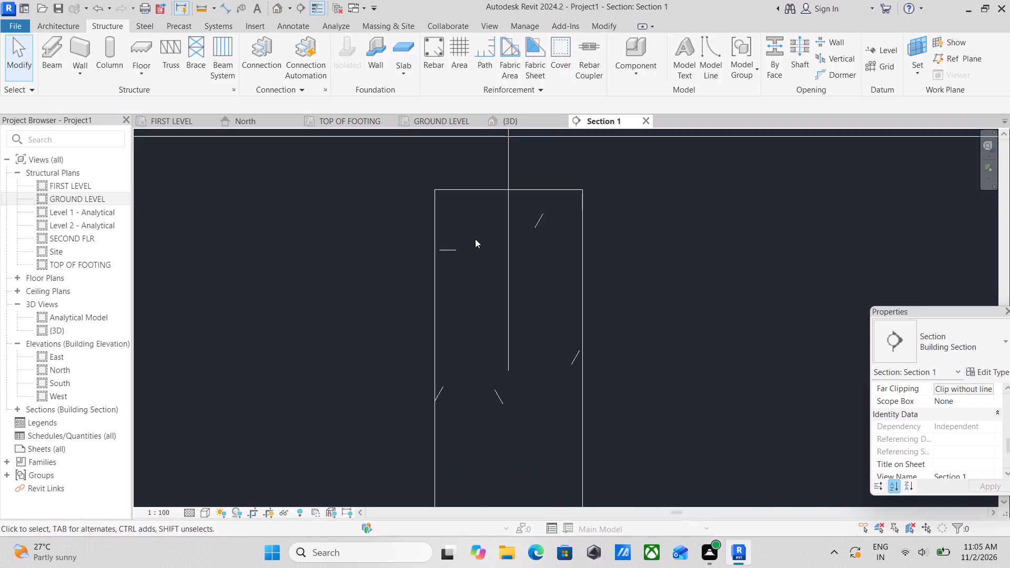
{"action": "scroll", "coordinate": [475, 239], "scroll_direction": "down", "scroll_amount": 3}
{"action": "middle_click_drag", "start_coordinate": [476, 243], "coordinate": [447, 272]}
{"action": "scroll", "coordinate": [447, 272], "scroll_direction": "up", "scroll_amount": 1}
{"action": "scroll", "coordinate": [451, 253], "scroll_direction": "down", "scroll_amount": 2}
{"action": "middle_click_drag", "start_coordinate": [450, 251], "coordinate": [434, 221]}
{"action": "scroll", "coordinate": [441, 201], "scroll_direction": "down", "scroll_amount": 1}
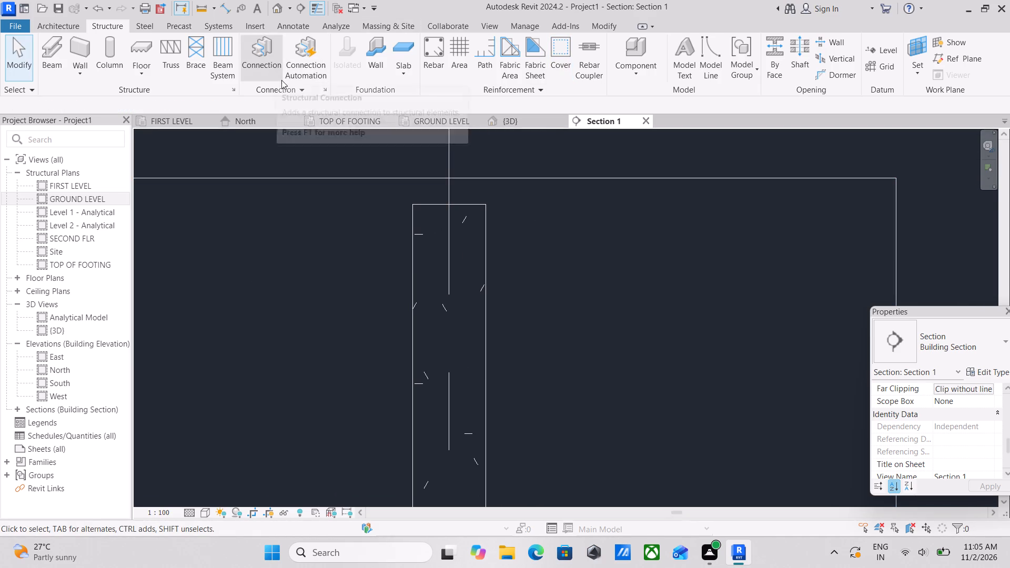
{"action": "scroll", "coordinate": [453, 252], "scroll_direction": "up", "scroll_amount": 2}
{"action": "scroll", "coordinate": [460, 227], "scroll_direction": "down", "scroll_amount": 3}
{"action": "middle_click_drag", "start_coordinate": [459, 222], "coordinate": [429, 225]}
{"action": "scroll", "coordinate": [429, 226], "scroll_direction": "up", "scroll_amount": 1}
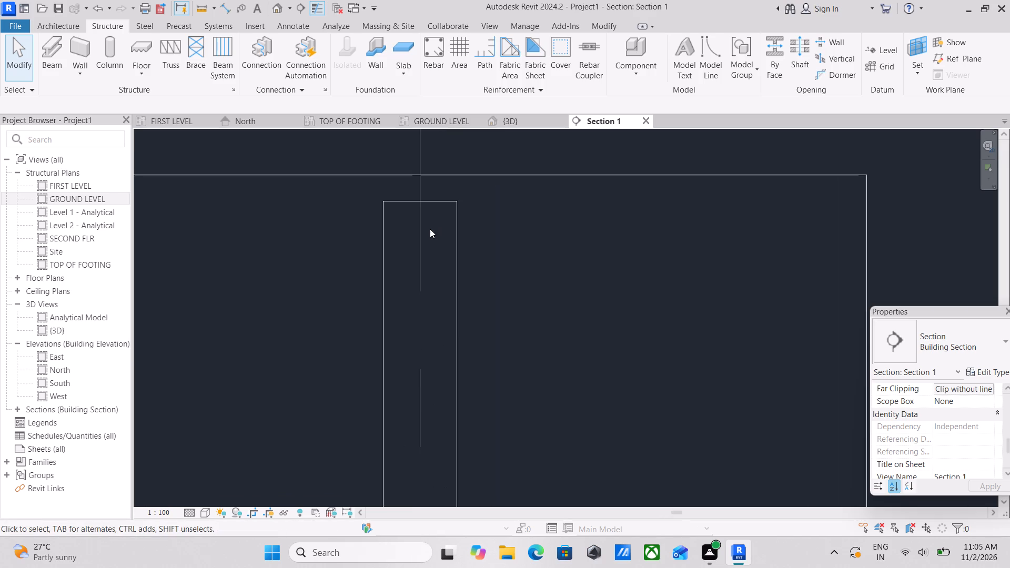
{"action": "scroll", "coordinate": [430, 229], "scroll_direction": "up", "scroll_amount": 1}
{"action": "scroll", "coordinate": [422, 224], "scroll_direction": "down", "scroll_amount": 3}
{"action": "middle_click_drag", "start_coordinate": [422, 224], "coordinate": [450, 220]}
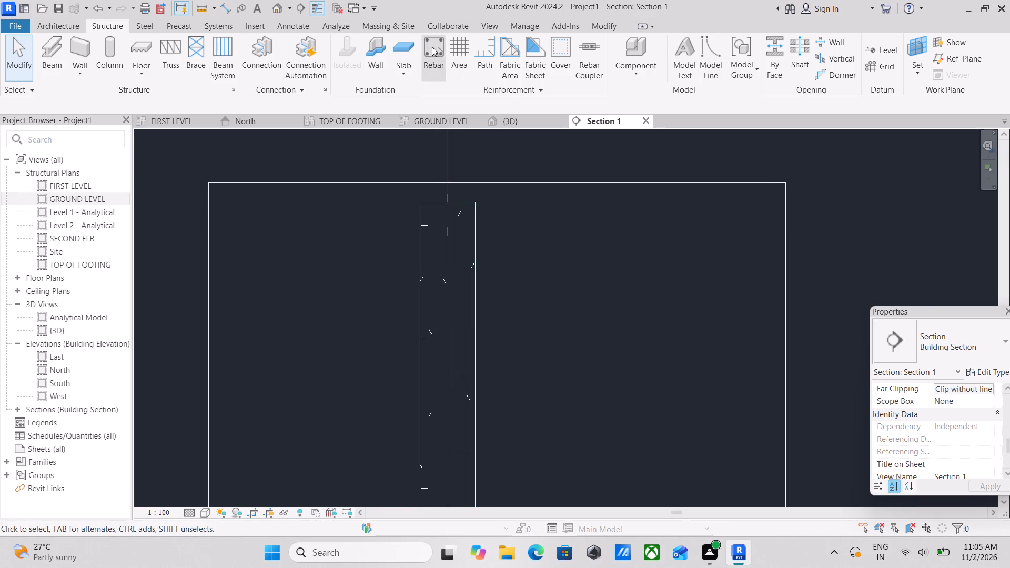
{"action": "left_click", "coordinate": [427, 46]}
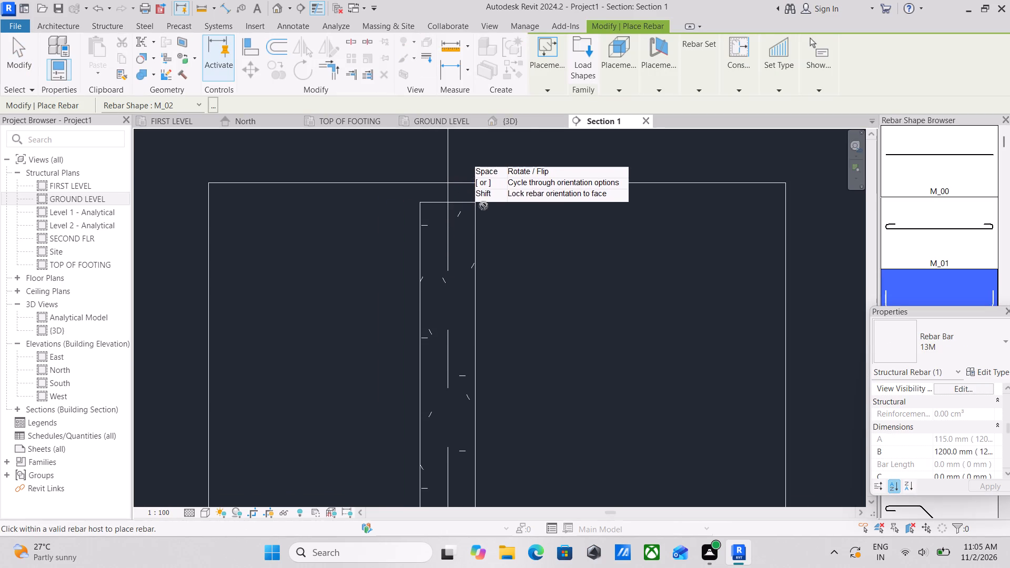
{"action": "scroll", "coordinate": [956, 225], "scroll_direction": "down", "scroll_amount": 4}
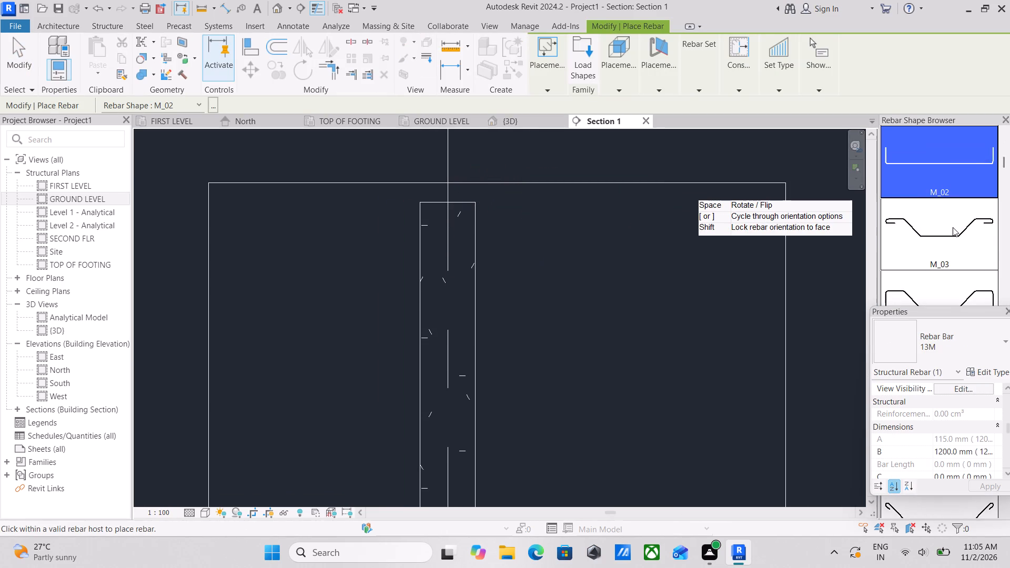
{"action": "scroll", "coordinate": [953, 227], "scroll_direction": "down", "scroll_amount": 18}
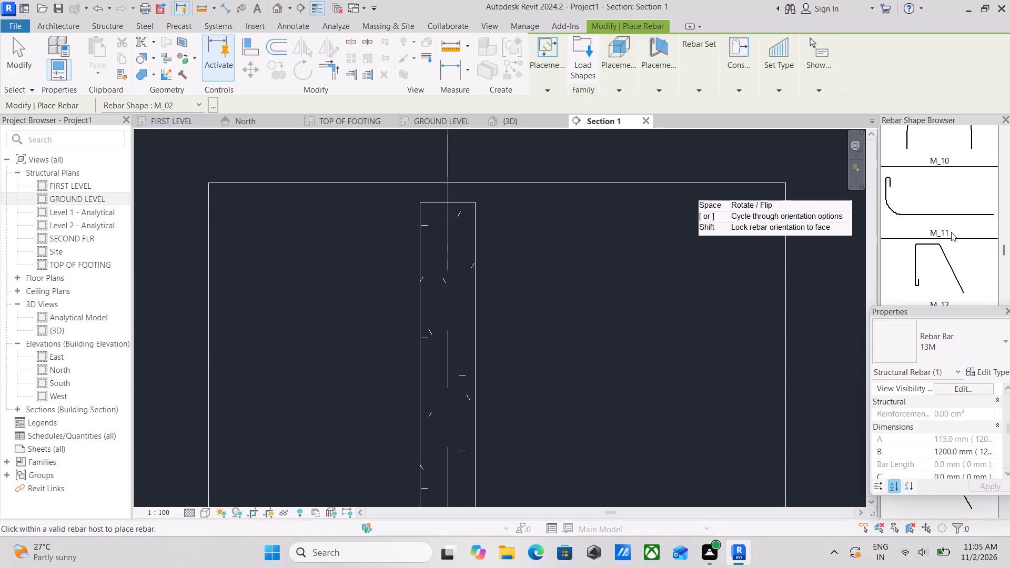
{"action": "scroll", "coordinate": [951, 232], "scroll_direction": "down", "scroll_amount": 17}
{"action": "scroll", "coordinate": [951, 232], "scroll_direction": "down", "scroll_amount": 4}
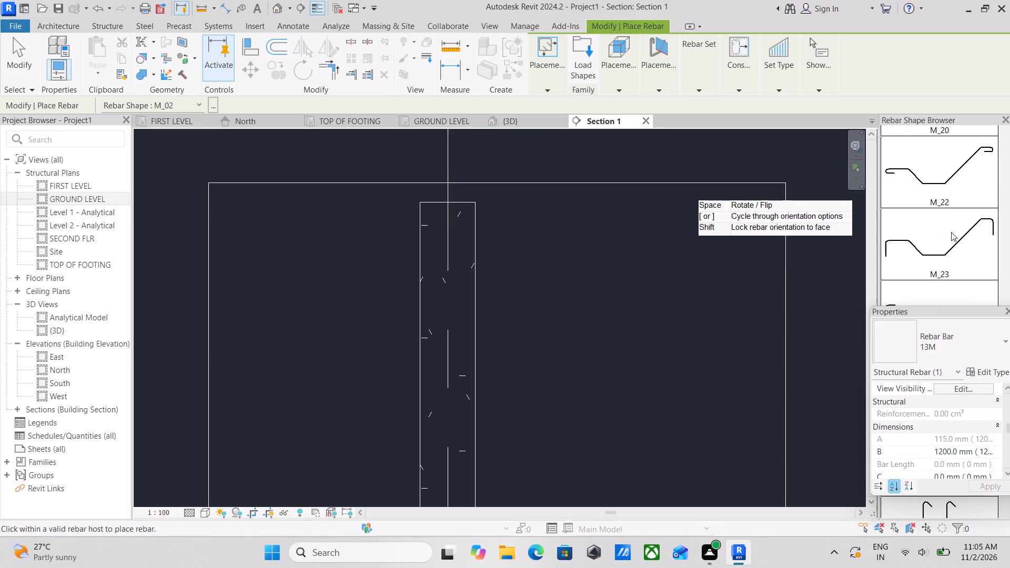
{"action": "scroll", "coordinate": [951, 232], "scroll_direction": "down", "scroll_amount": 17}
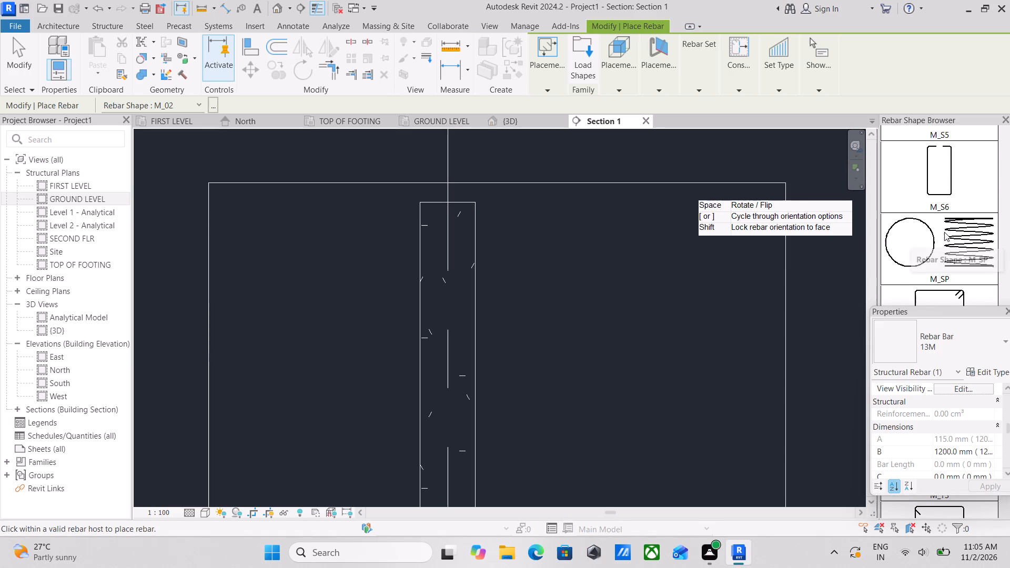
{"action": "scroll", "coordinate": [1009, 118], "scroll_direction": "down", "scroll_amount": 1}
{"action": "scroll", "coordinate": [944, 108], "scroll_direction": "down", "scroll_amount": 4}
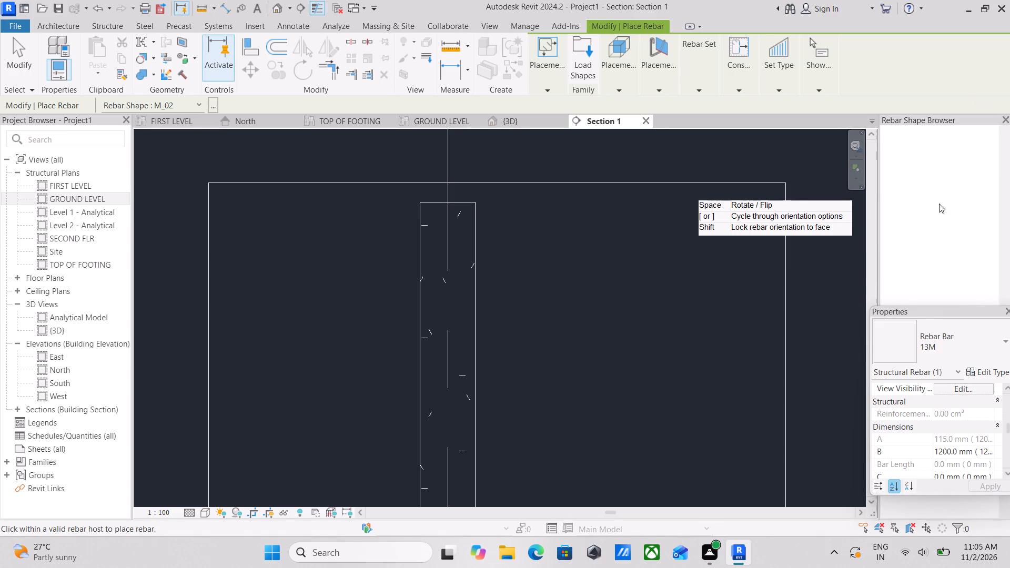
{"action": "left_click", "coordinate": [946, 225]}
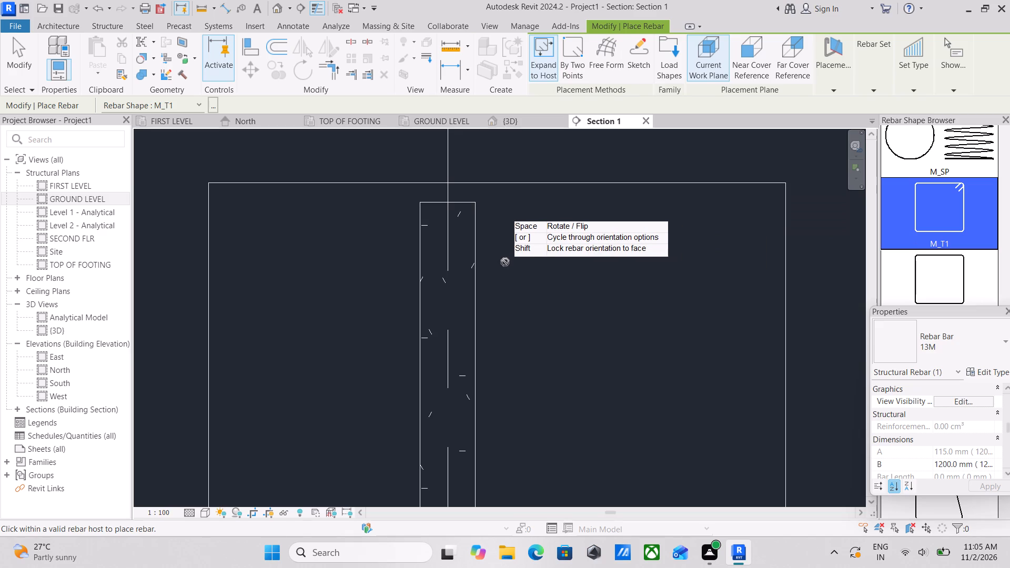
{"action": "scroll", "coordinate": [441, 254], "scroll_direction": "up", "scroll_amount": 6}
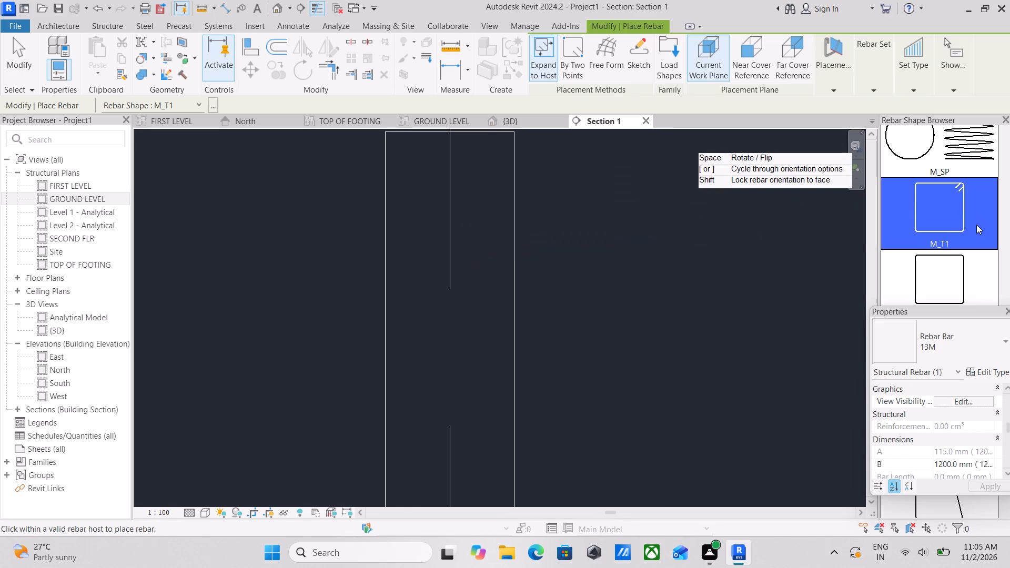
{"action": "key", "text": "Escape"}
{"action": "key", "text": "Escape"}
On the GROUND LEVEL plan, move the Section 1 line onto grid A so it cuts through the column at A-1.
{"action": "scroll", "coordinate": [928, 205], "scroll_direction": "down", "scroll_amount": 7}
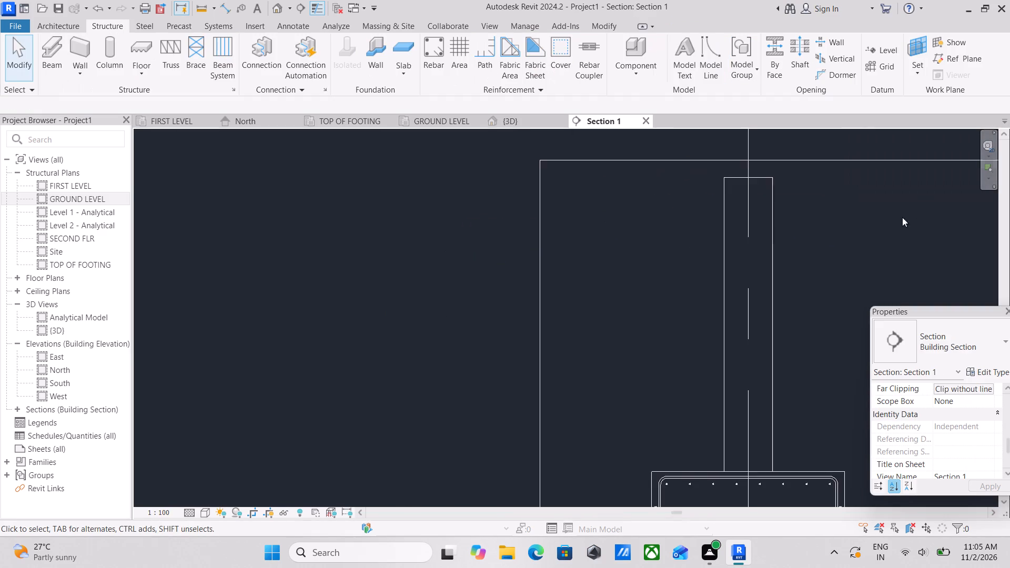
{"action": "scroll", "coordinate": [850, 215], "scroll_direction": "down", "scroll_amount": 4}
{"action": "middle_click_drag", "start_coordinate": [850, 215], "coordinate": [822, 214]}
{"action": "scroll", "coordinate": [815, 212], "scroll_direction": "up", "scroll_amount": 1}
{"action": "scroll", "coordinate": [815, 210], "scroll_direction": "down", "scroll_amount": 2}
{"action": "middle_click_drag", "start_coordinate": [815, 210], "coordinate": [600, 247]}
{"action": "scroll", "coordinate": [600, 246], "scroll_direction": "up", "scroll_amount": 1}
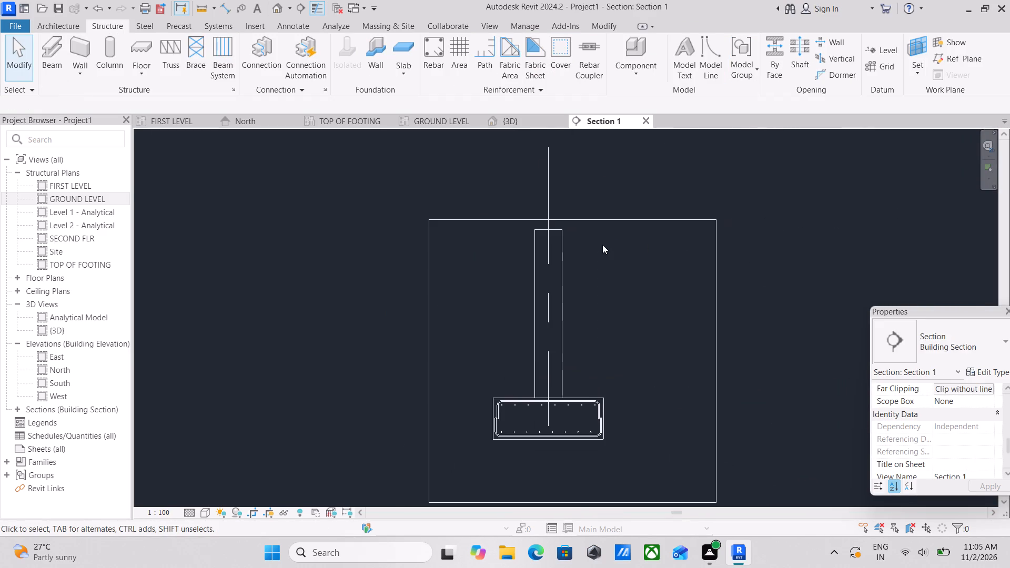
{"action": "scroll", "coordinate": [600, 226], "scroll_direction": "down", "scroll_amount": 2}
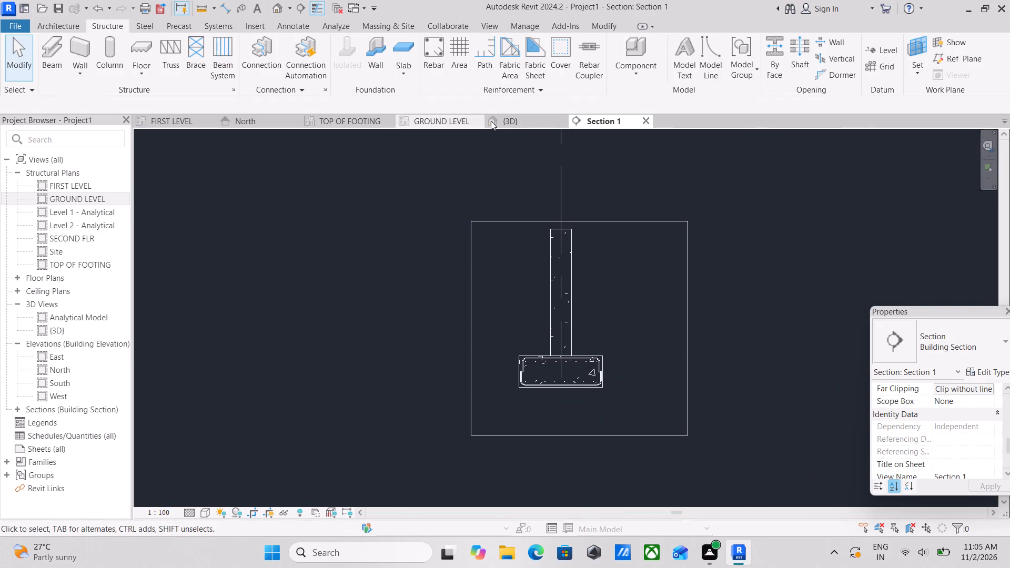
{"action": "left_click", "coordinate": [510, 118]}
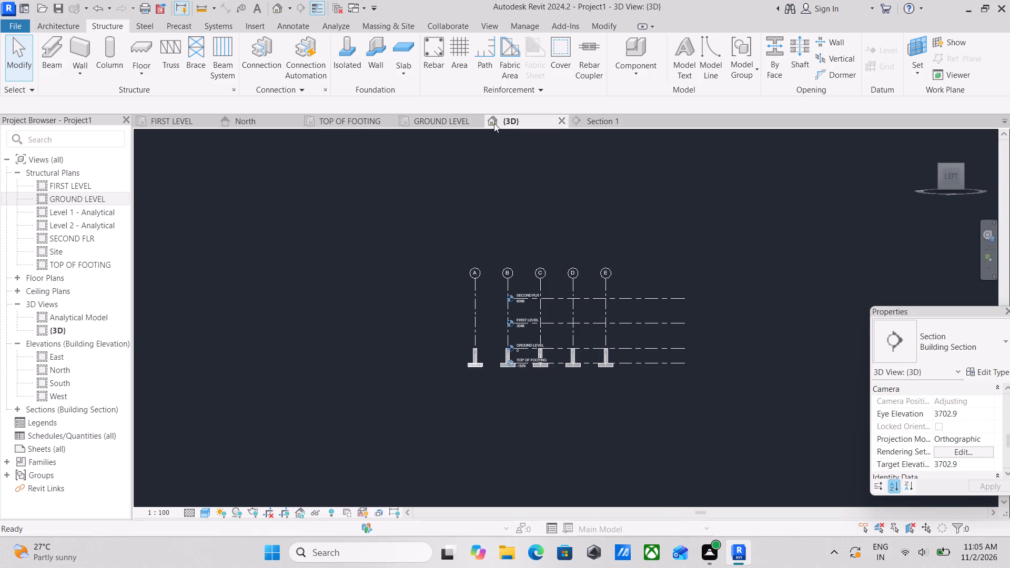
{"action": "left_click", "coordinate": [419, 115]}
{"action": "scroll", "coordinate": [437, 125], "scroll_direction": "down", "scroll_amount": 5}
{"action": "scroll", "coordinate": [446, 257], "scroll_direction": "down", "scroll_amount": 4}
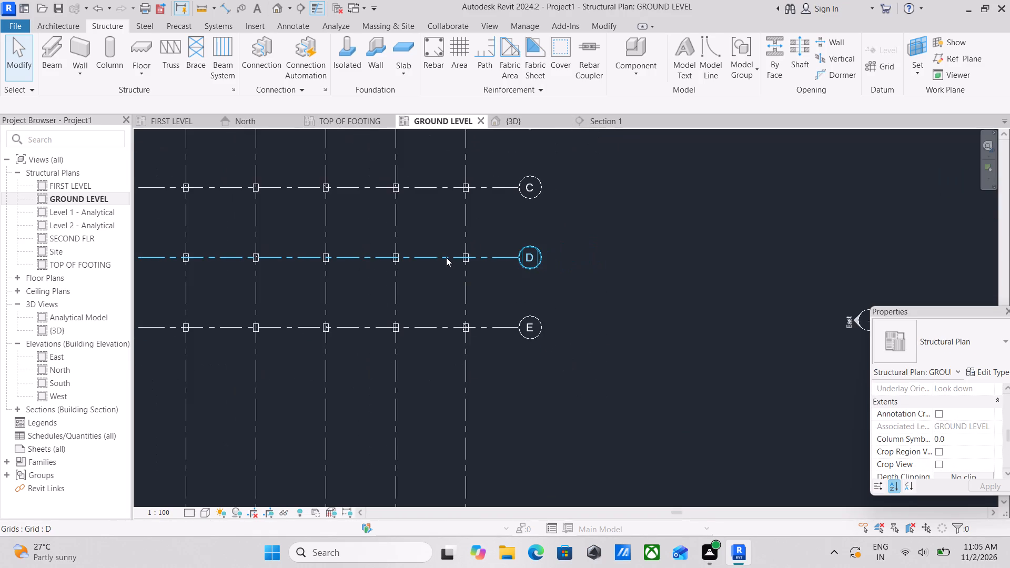
{"action": "scroll", "coordinate": [427, 263], "scroll_direction": "down", "scroll_amount": 2}
{"action": "middle_click_drag", "start_coordinate": [427, 263], "coordinate": [521, 347]}
{"action": "scroll", "coordinate": [368, 169], "scroll_direction": "up", "scroll_amount": 3}
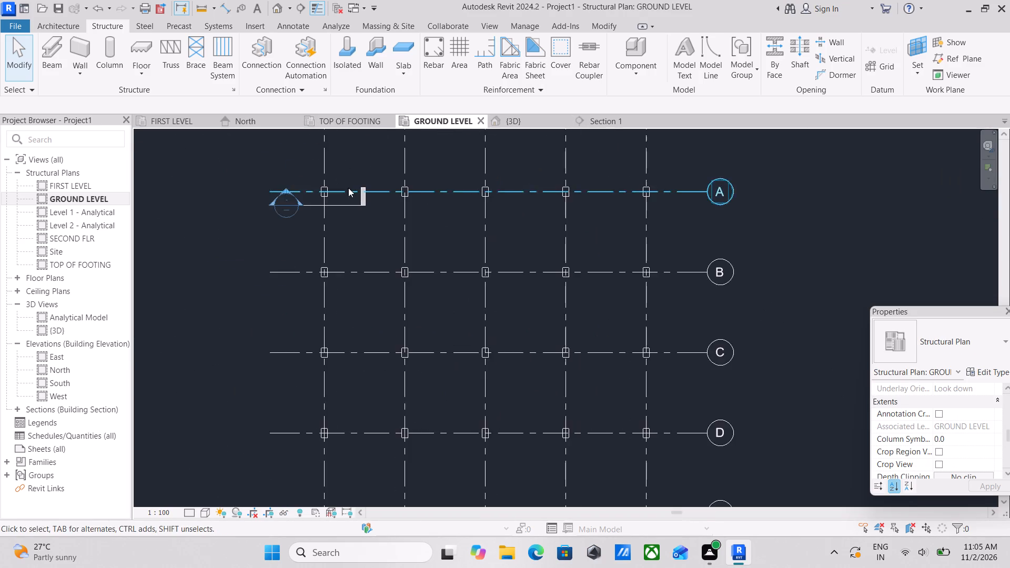
{"action": "scroll", "coordinate": [338, 197], "scroll_direction": "up", "scroll_amount": 9}
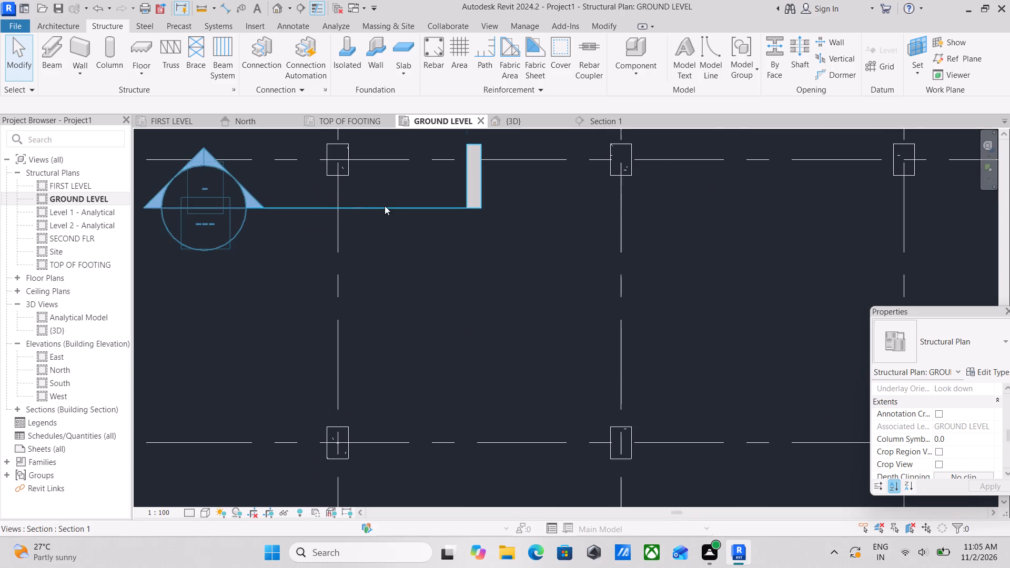
{"action": "left_click", "coordinate": [385, 206]}
{"action": "scroll", "coordinate": [388, 196], "scroll_direction": "down", "scroll_amount": 2}
{"action": "middle_click_drag", "start_coordinate": [388, 200], "coordinate": [409, 302]}
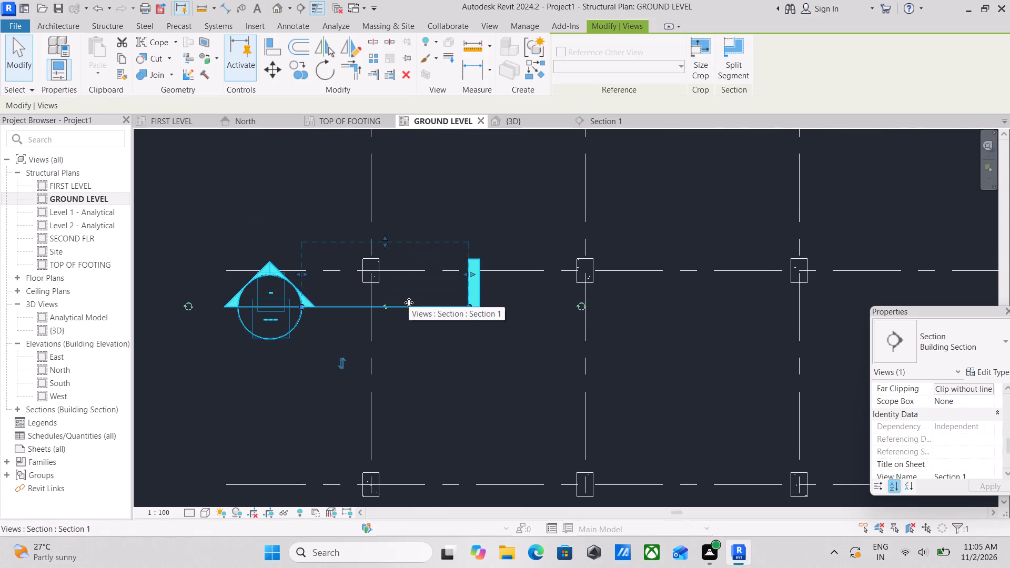
{"action": "key", "text": "Up"}
{"action": "key", "text": "Up"}
{"action": "key", "text": "Up"}
{"action": "key", "text": "Up"}
{"action": "key", "text": "Up"}
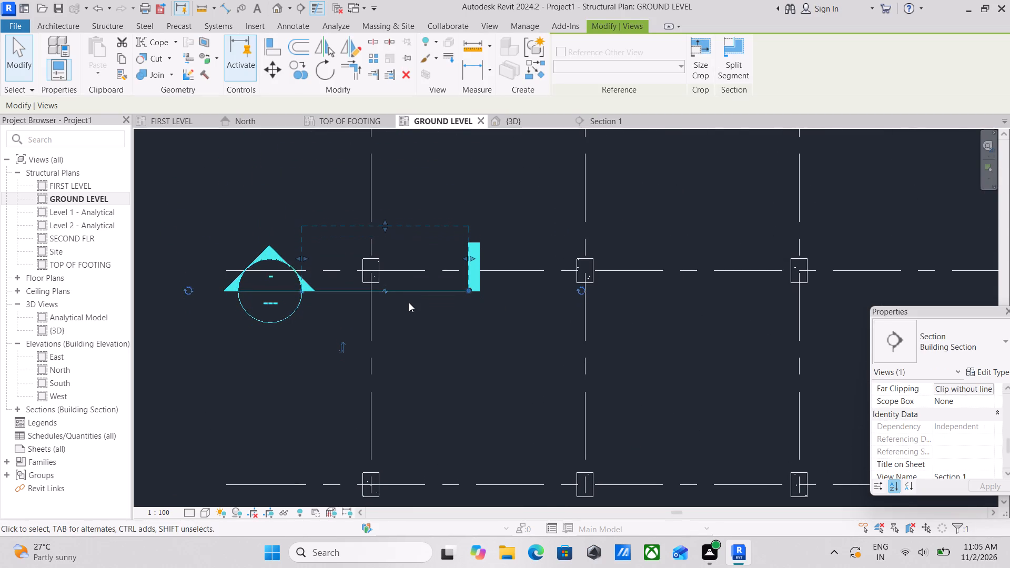
{"action": "key", "text": "Up"}
{"action": "key", "text": "Up"}
{"action": "key", "text": "Up"}
{"action": "key", "text": "Up"}
{"action": "key", "text": "Up"}
{"action": "key", "text": "Up"}
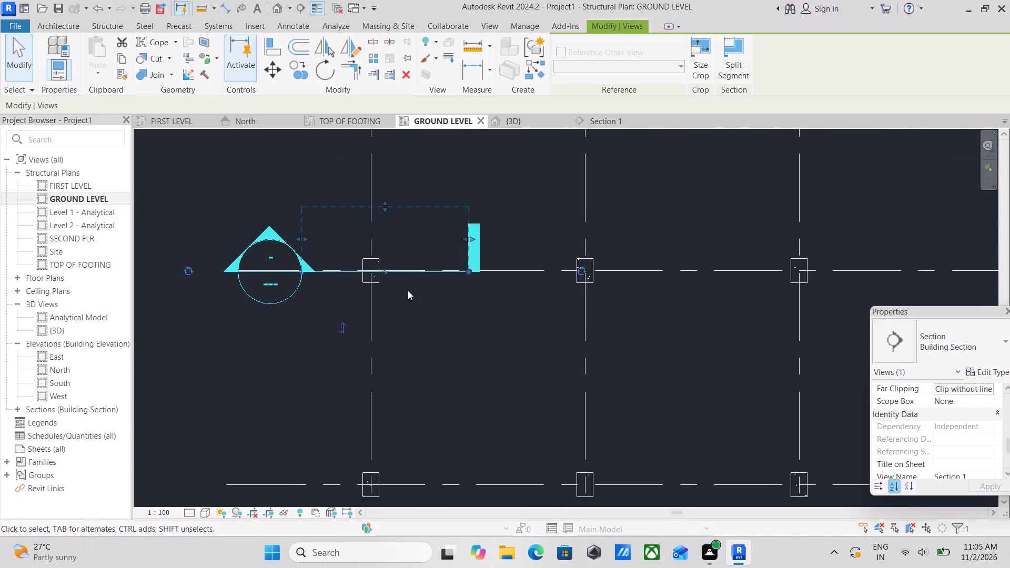
Reduce the view depth of Section 1 so its far clip lies just beyond the cut line, inside the A-1 column.
{"action": "left_click_drag", "start_coordinate": [386, 210], "coordinate": [375, 263]}
{"action": "scroll", "coordinate": [375, 263], "scroll_direction": "up", "scroll_amount": 10}
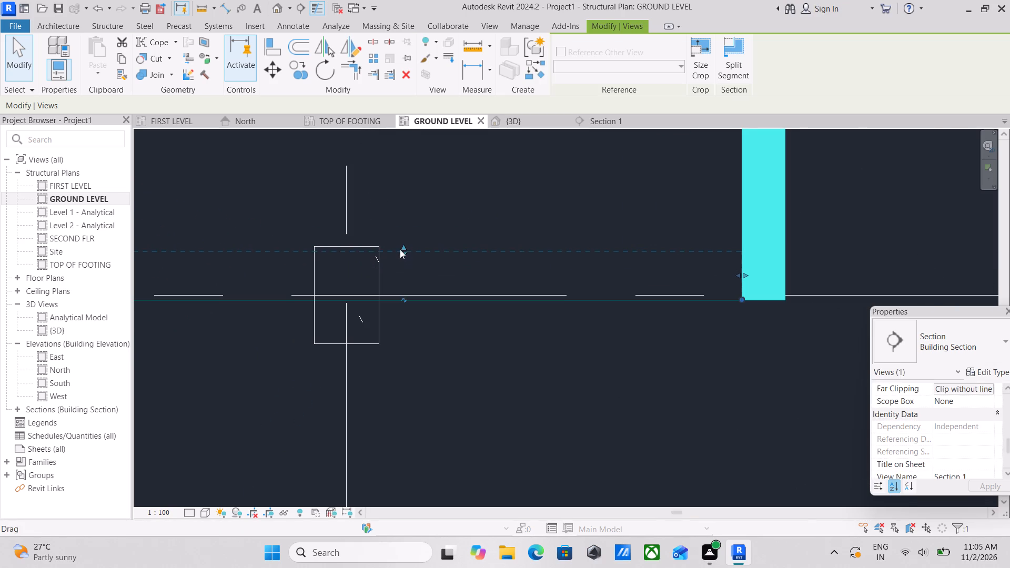
{"action": "left_click_drag", "start_coordinate": [400, 249], "coordinate": [400, 264]}
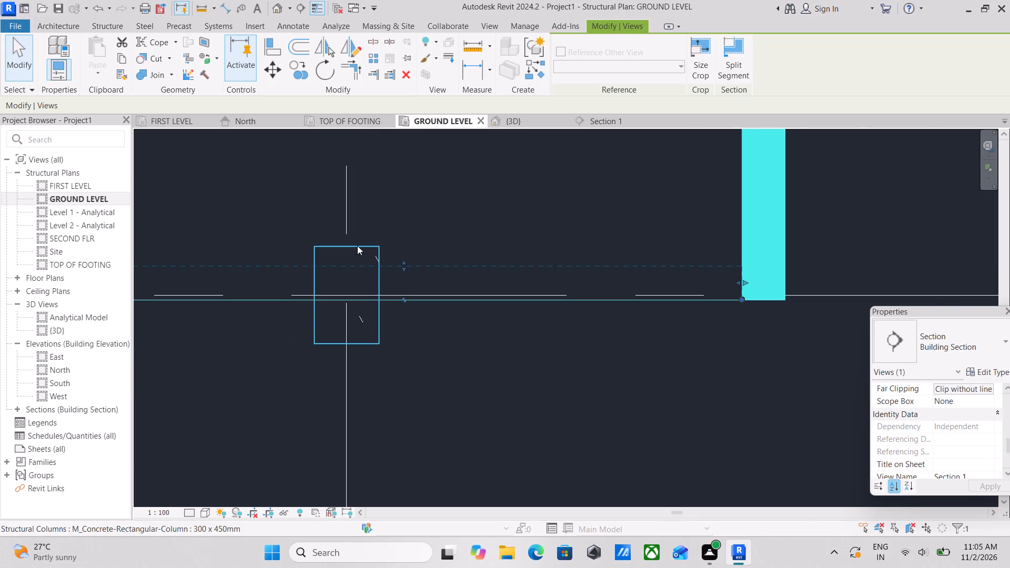
{"action": "scroll", "coordinate": [406, 266], "scroll_direction": "down", "scroll_amount": 5}
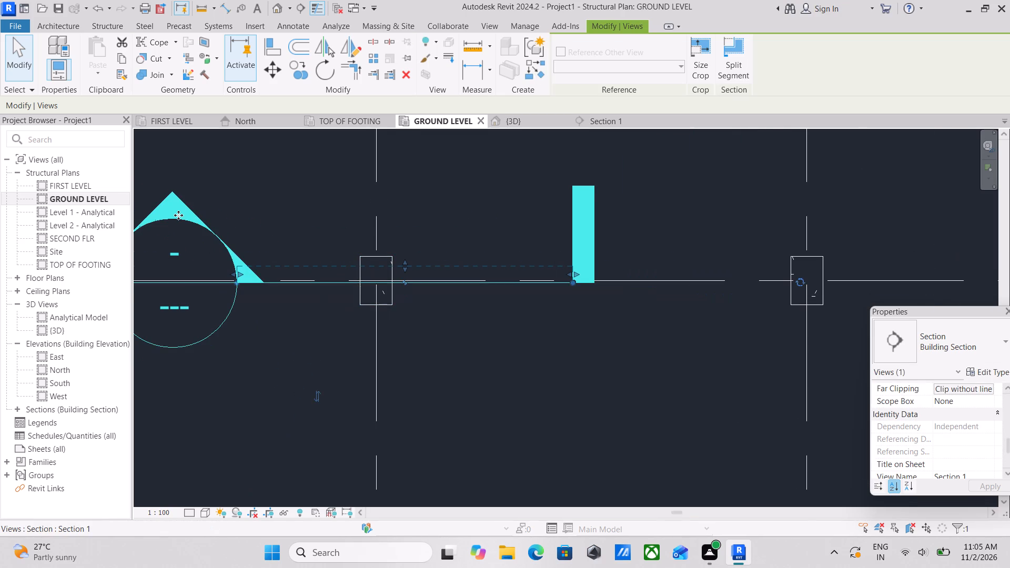
In the Section 1 view, place one 13M tie of rebar shape M_T1 across the column near its top.
{"action": "right_click", "coordinate": [178, 215]}
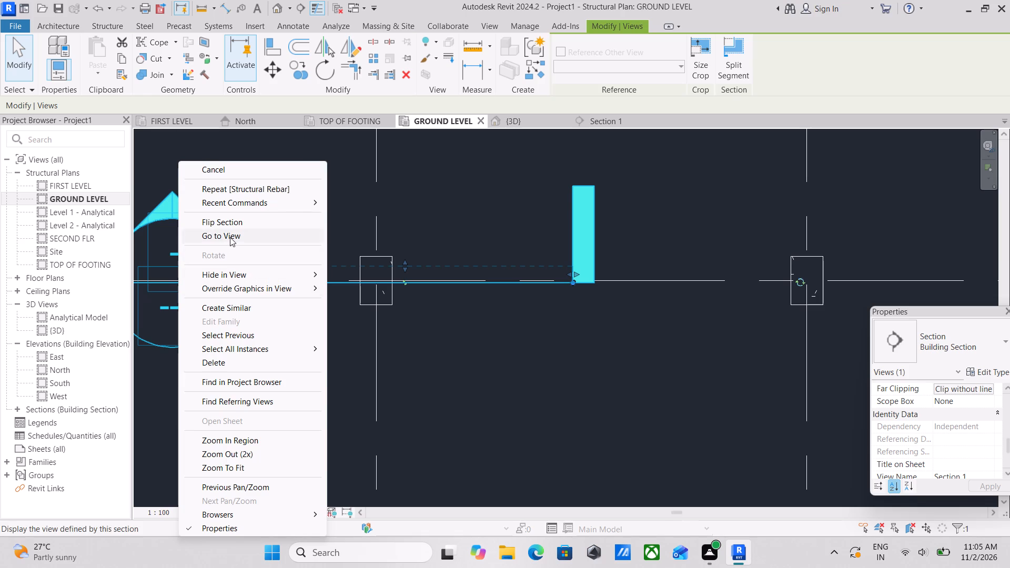
{"action": "left_click", "coordinate": [230, 237]}
{"action": "scroll", "coordinate": [606, 277], "scroll_direction": "up", "scroll_amount": 1}
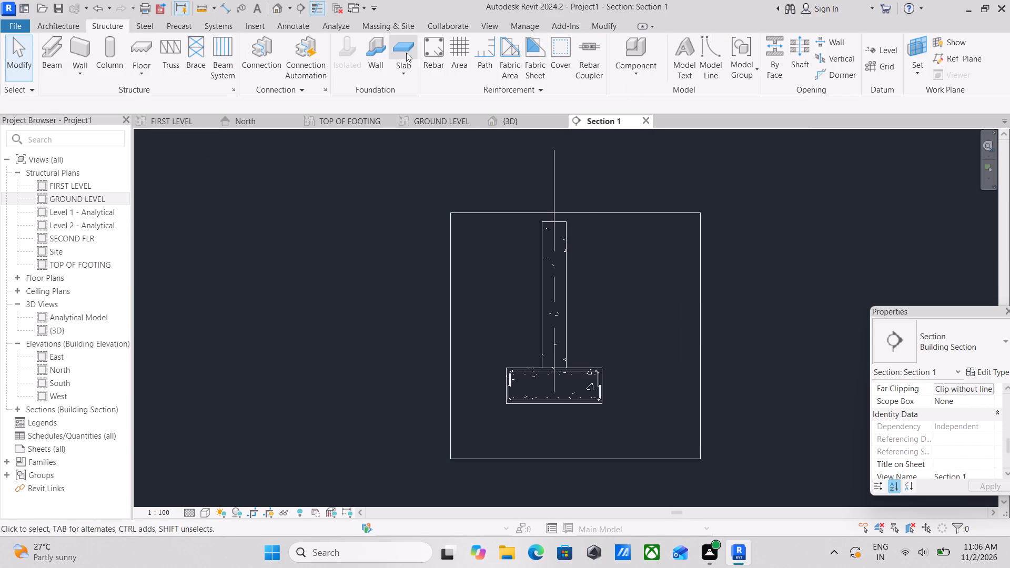
{"action": "left_click", "coordinate": [427, 54]}
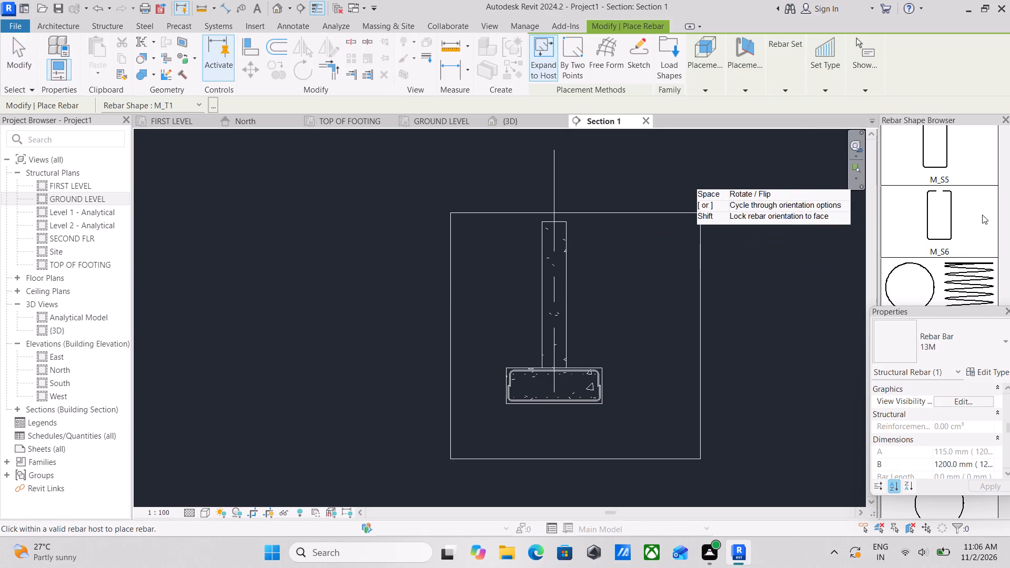
{"action": "scroll", "coordinate": [947, 275], "scroll_direction": "down", "scroll_amount": 3}
{"action": "left_click", "coordinate": [933, 267]}
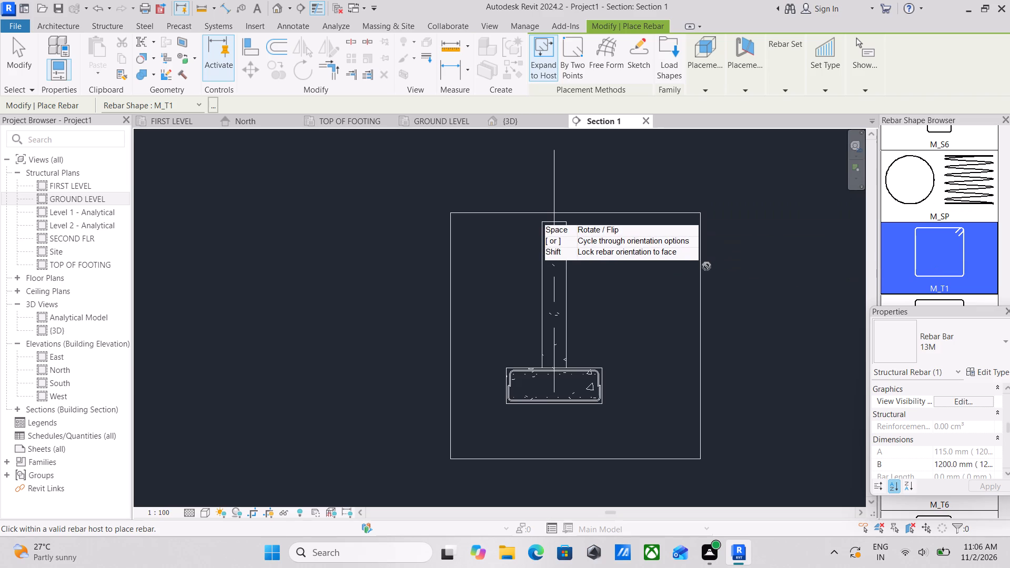
{"action": "scroll", "coordinate": [706, 266], "scroll_direction": "up", "scroll_amount": 2}
{"action": "scroll", "coordinate": [499, 254], "scroll_direction": "up", "scroll_amount": 3}
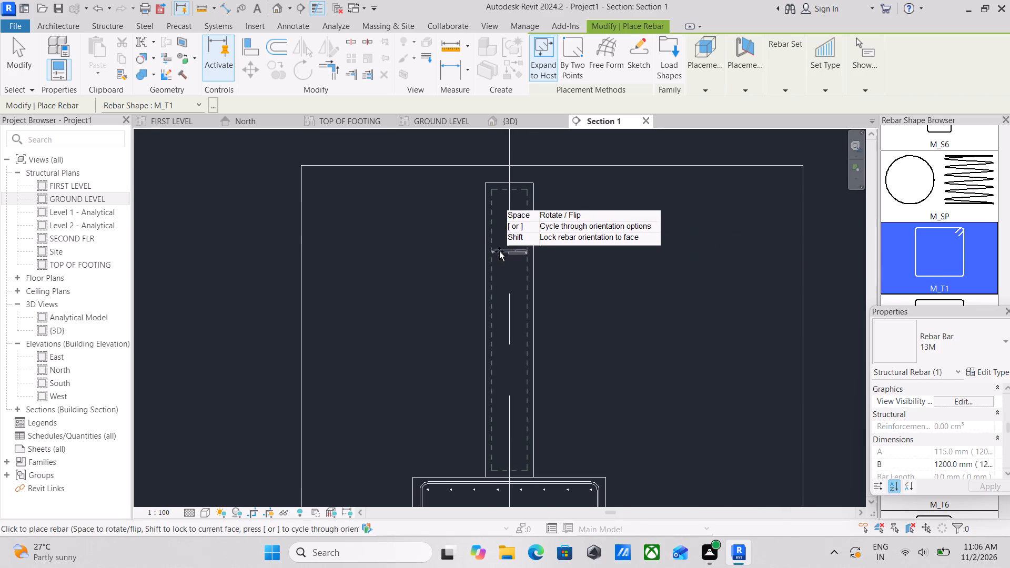
{"action": "scroll", "coordinate": [502, 238], "scroll_direction": "up", "scroll_amount": 4}
{"action": "middle_click_drag", "start_coordinate": [504, 205], "coordinate": [452, 307]}
{"action": "scroll", "coordinate": [468, 271], "scroll_direction": "up", "scroll_amount": 2}
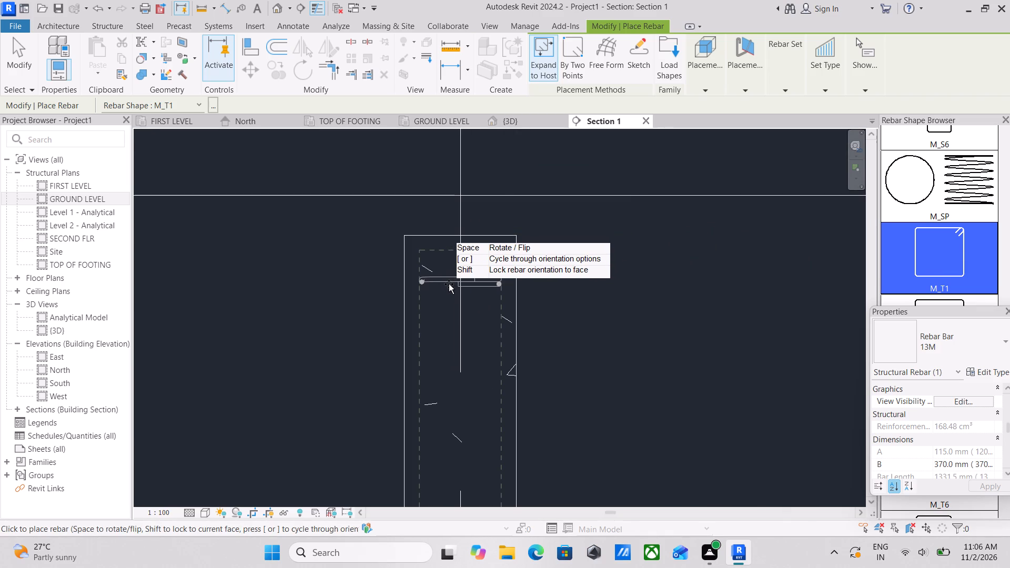
{"action": "left_click", "coordinate": [448, 281]}
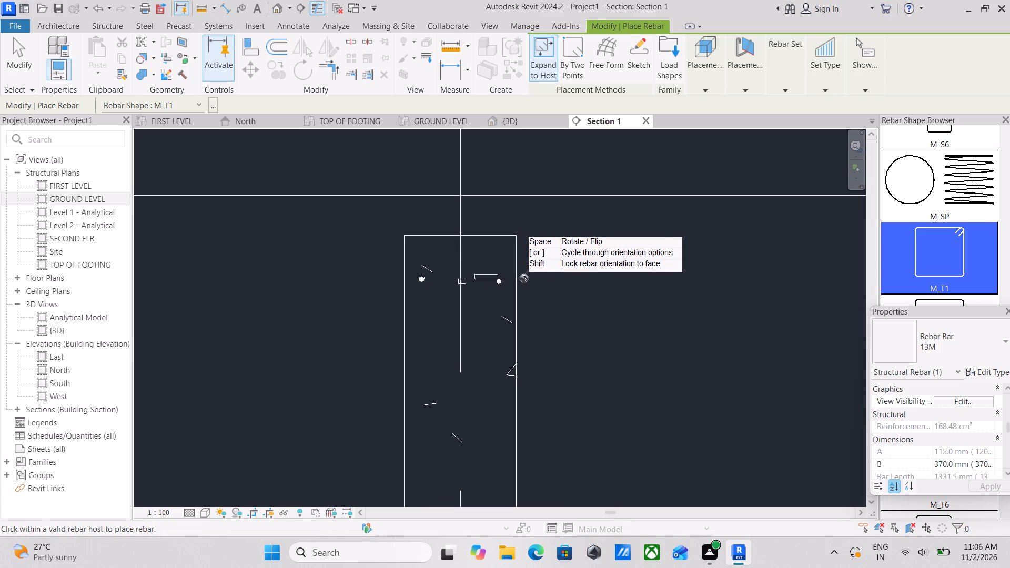
{"action": "key", "text": "Escape"}
{"action": "key", "text": "Escape"}
Set the visual style of Section 1 to Wireframe with the new column tie selected.
{"action": "left_click", "coordinate": [477, 277]}
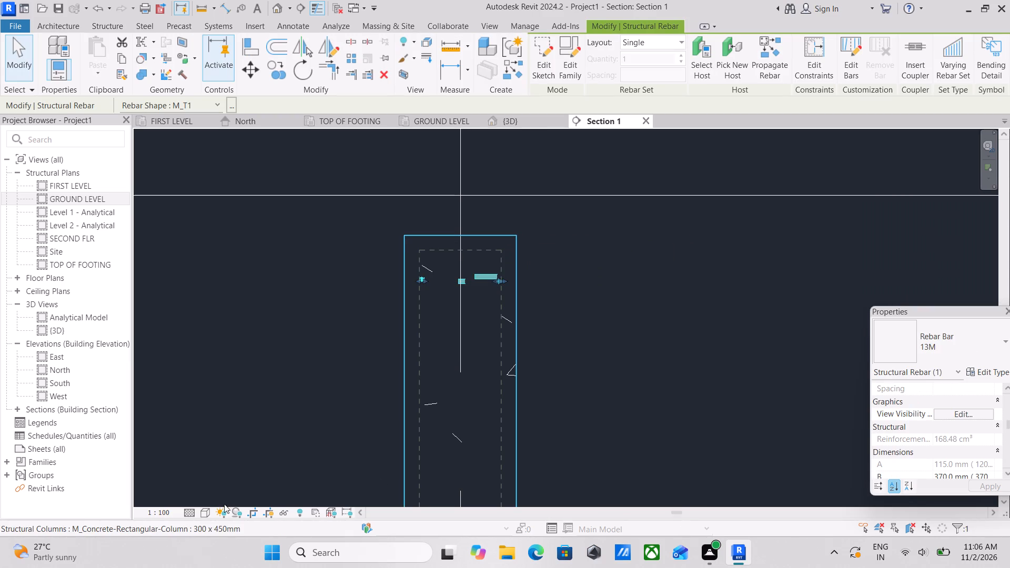
{"action": "left_click", "coordinate": [207, 515]}
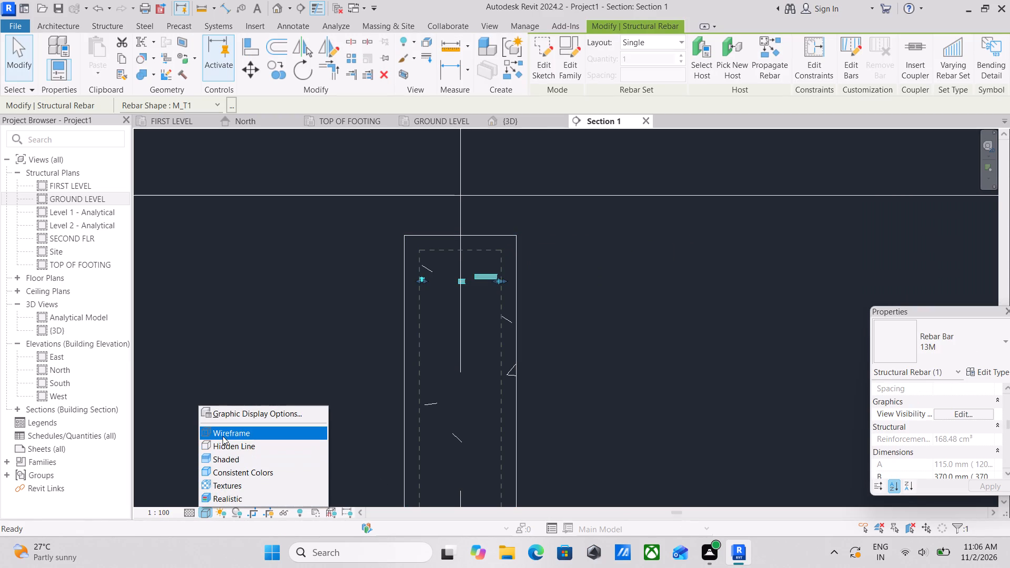
{"action": "left_click", "coordinate": [223, 434]}
{"action": "scroll", "coordinate": [444, 322], "scroll_direction": "up", "scroll_amount": 2}
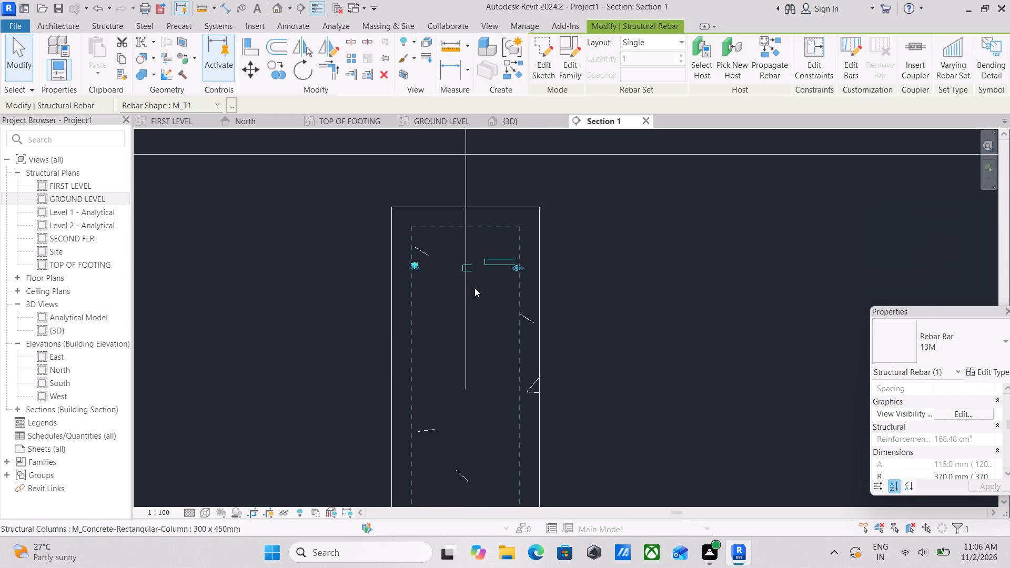
Make the column tie show unobscured in the {3D} view through its view visibility states.
{"action": "left_click", "coordinate": [493, 262]}
{"action": "scroll", "coordinate": [892, 346], "scroll_direction": "down", "scroll_amount": 2}
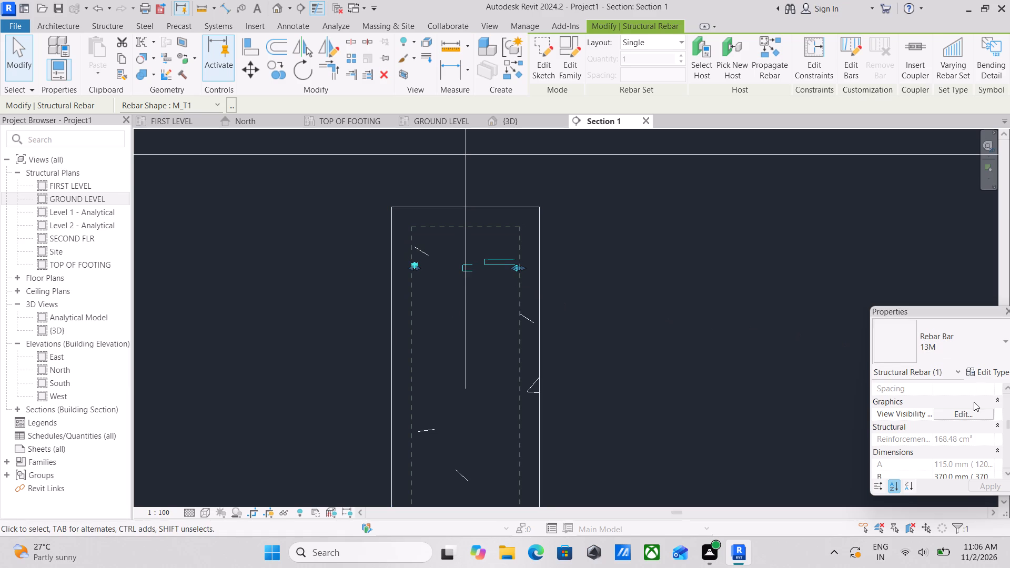
{"action": "left_click", "coordinate": [964, 413]}
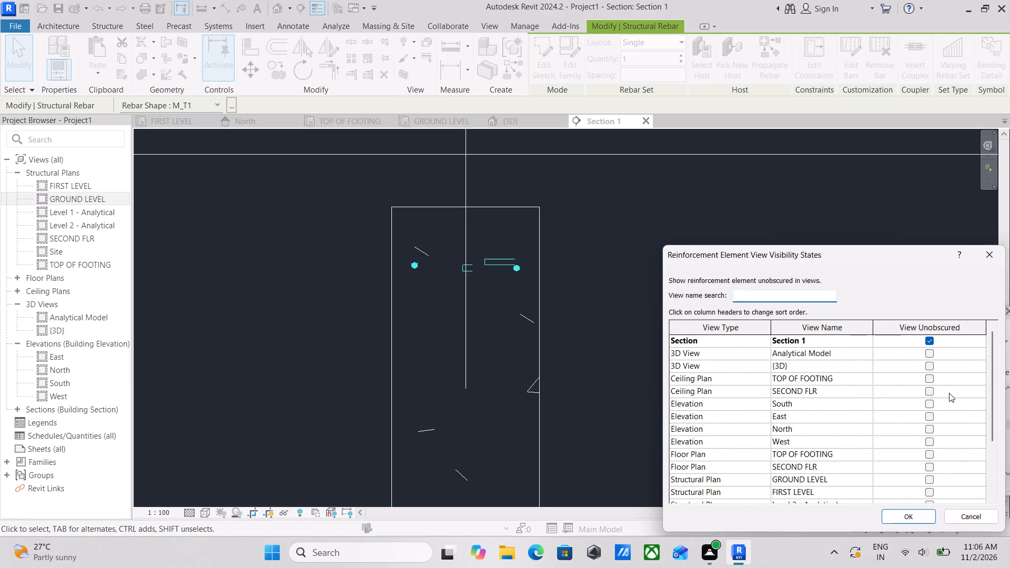
{"action": "left_click", "coordinate": [926, 366]}
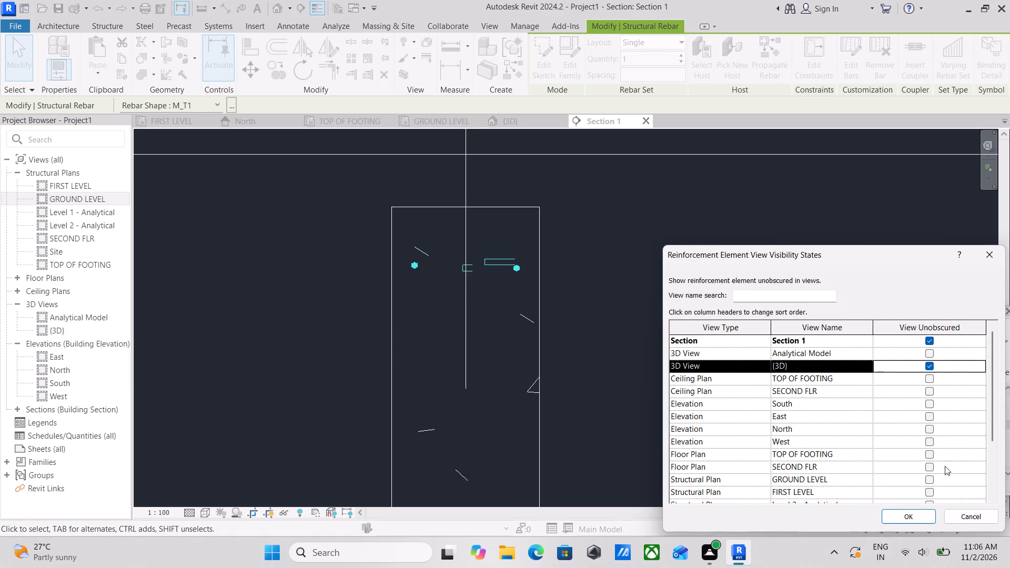
{"action": "left_click", "coordinate": [900, 511]}
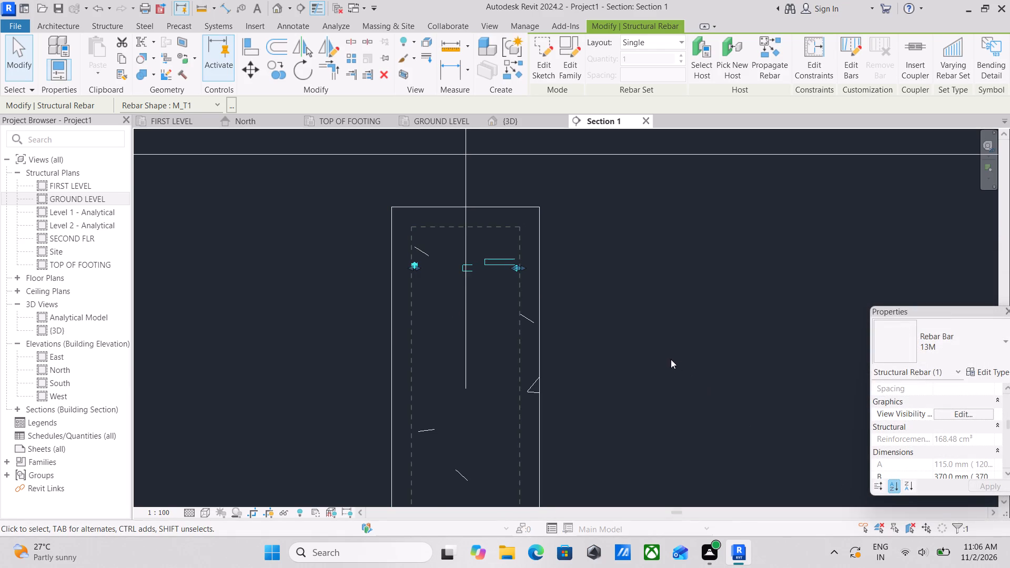
Inspect the placed M_T1 column tie and its properties in the Section 1 view.
{"action": "scroll", "coordinate": [603, 327], "scroll_direction": "down", "scroll_amount": 3}
{"action": "key", "text": "Escape"}
{"action": "scroll", "coordinate": [530, 267], "scroll_direction": "down", "scroll_amount": 5}
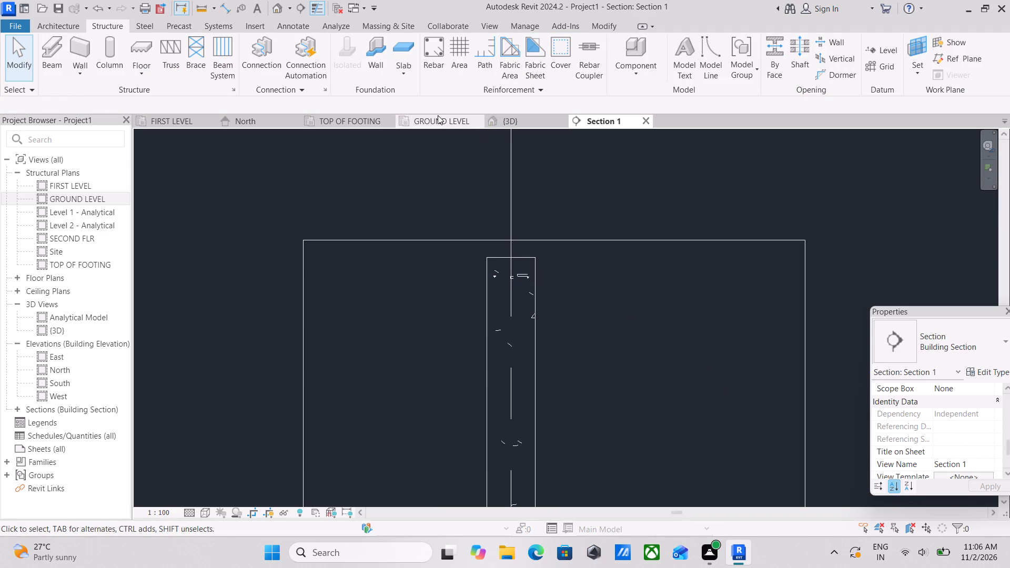
{"action": "left_click", "coordinate": [528, 276]}
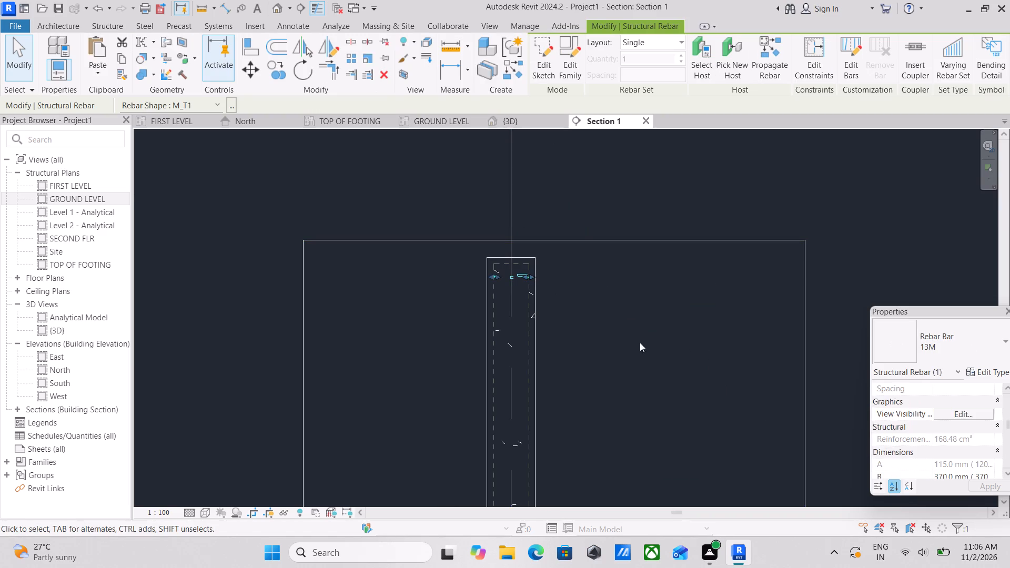
{"action": "scroll", "coordinate": [951, 413], "scroll_direction": "down", "scroll_amount": 3}
{"action": "scroll", "coordinate": [950, 415], "scroll_direction": "up", "scroll_amount": 7}
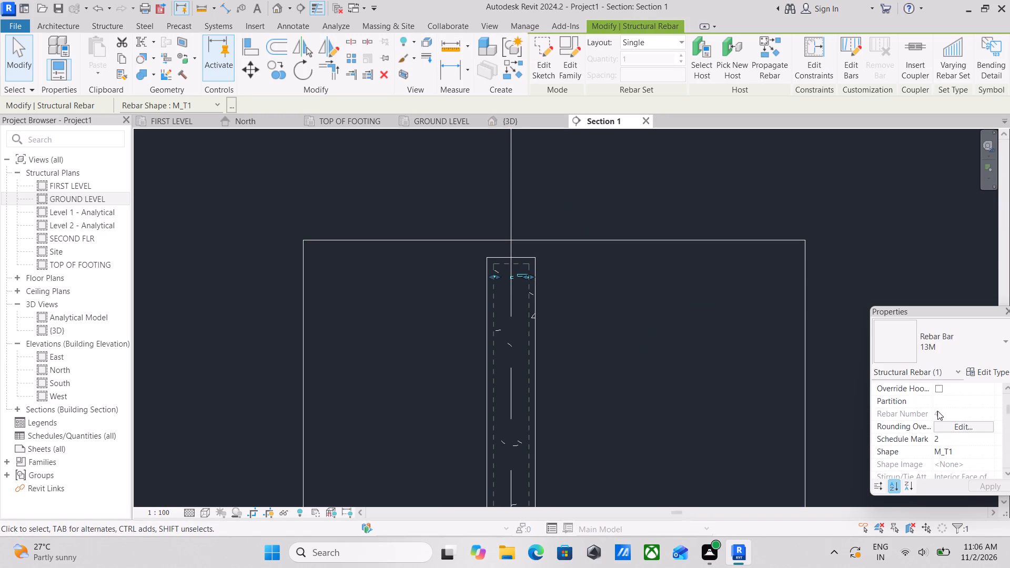
{"action": "scroll", "coordinate": [933, 423], "scroll_direction": "up", "scroll_amount": 4}
{"action": "scroll", "coordinate": [936, 425], "scroll_direction": "down", "scroll_amount": 3}
{"action": "key", "text": "Escape"}
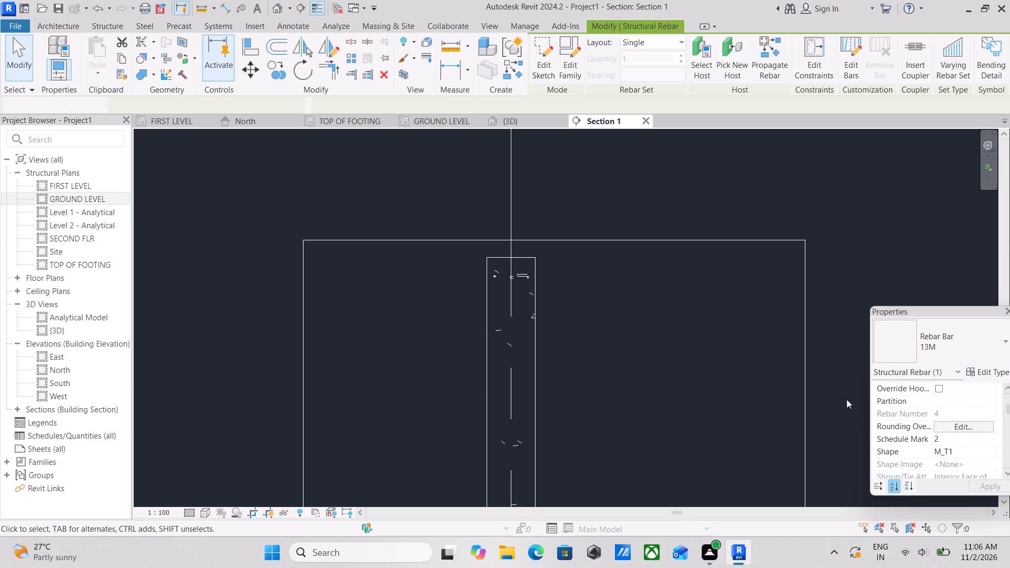
Open the sketch of the M_T1 column tie for editing in the GROUND LEVEL structural plan.
{"action": "scroll", "coordinate": [820, 394], "scroll_direction": "down", "scroll_amount": 7}
{"action": "middle_click", "coordinate": [777, 383]}
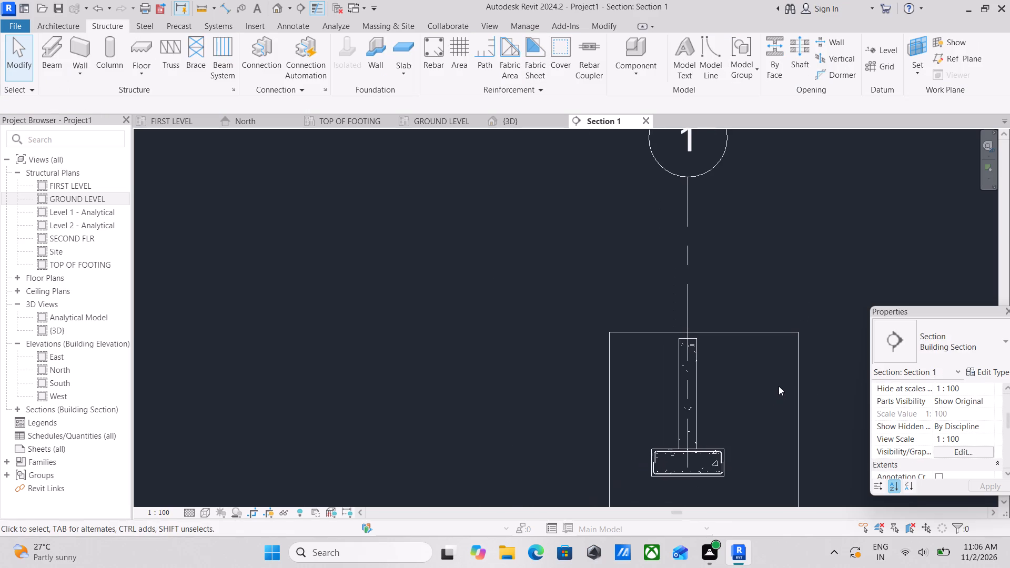
{"action": "scroll", "coordinate": [776, 390], "scroll_direction": "down", "scroll_amount": 3}
{"action": "middle_click_drag", "start_coordinate": [775, 391], "coordinate": [691, 368]}
{"action": "scroll", "coordinate": [691, 368], "scroll_direction": "up", "scroll_amount": 1}
{"action": "scroll", "coordinate": [652, 319], "scroll_direction": "up", "scroll_amount": 9}
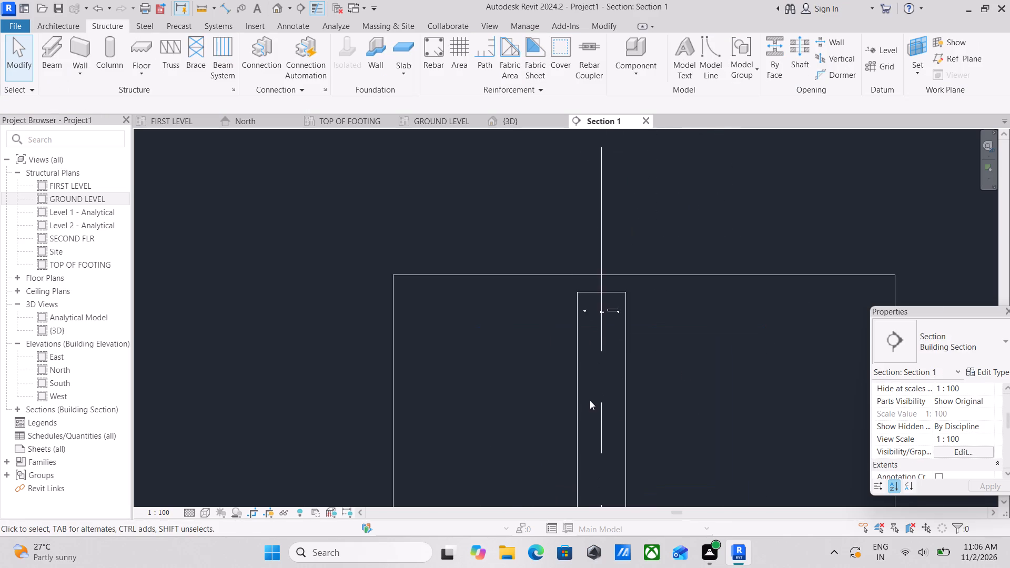
{"action": "scroll", "coordinate": [590, 400], "scroll_direction": "up", "scroll_amount": 4}
{"action": "double_click", "coordinate": [623, 239]}
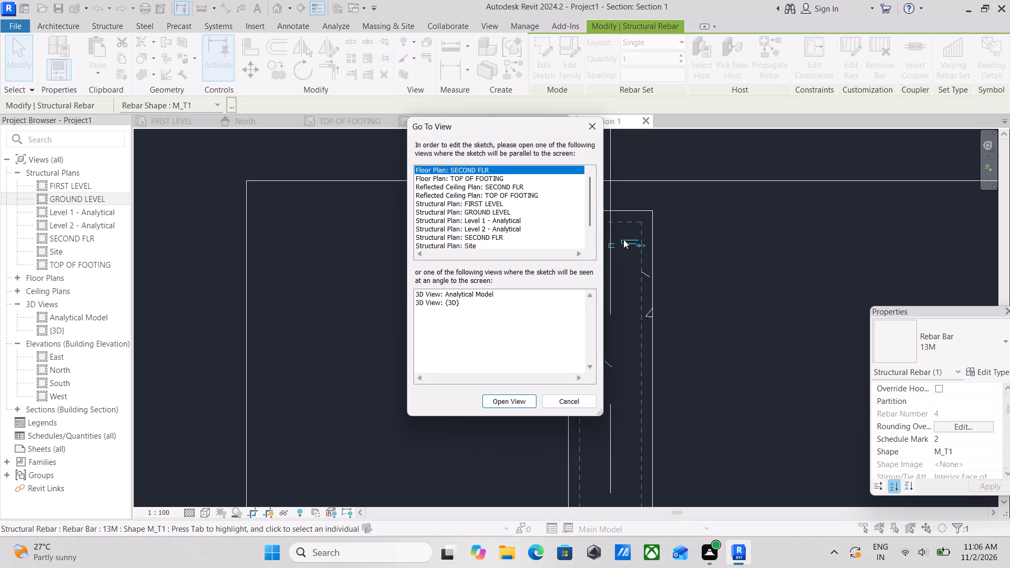
{"action": "left_click", "coordinate": [480, 210]}
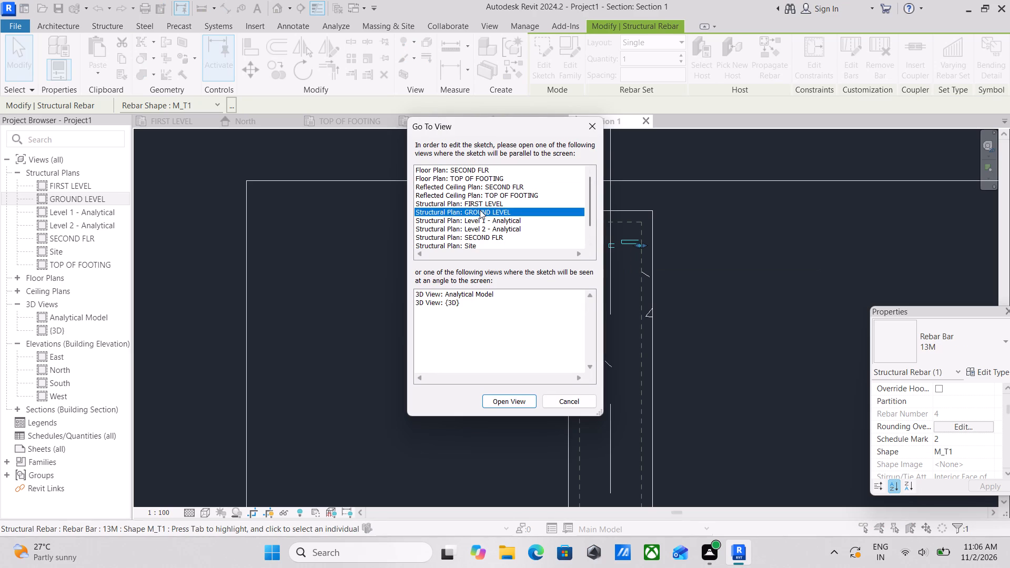
{"action": "left_click", "coordinate": [522, 401]}
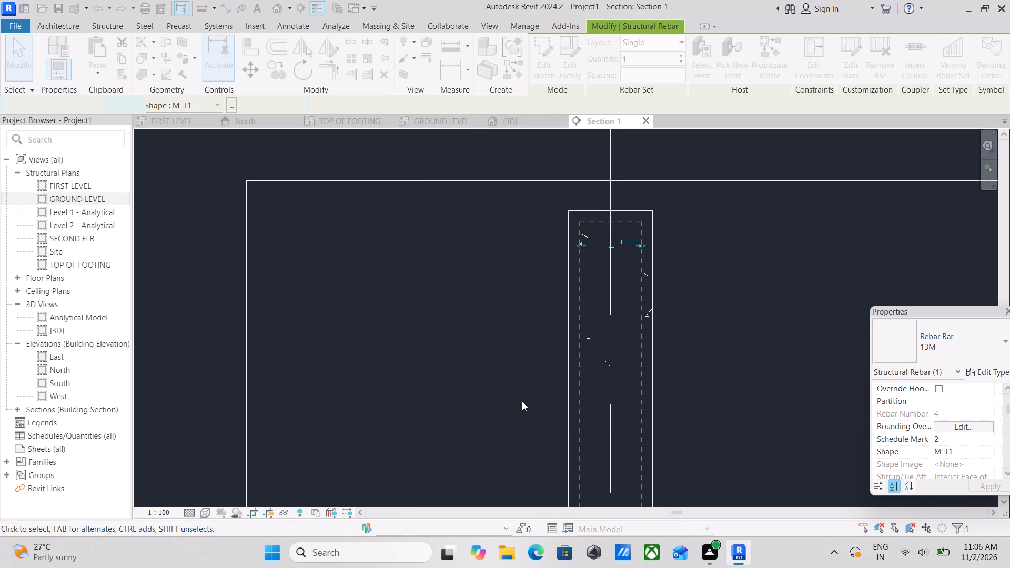
Set the GROUND LEVEL plan's visual style to Wireframe and finish the tie's sketch without altering its shape.
{"action": "scroll", "coordinate": [491, 392], "scroll_direction": "down", "scroll_amount": 2}
{"action": "middle_click_drag", "start_coordinate": [491, 392], "coordinate": [569, 353]}
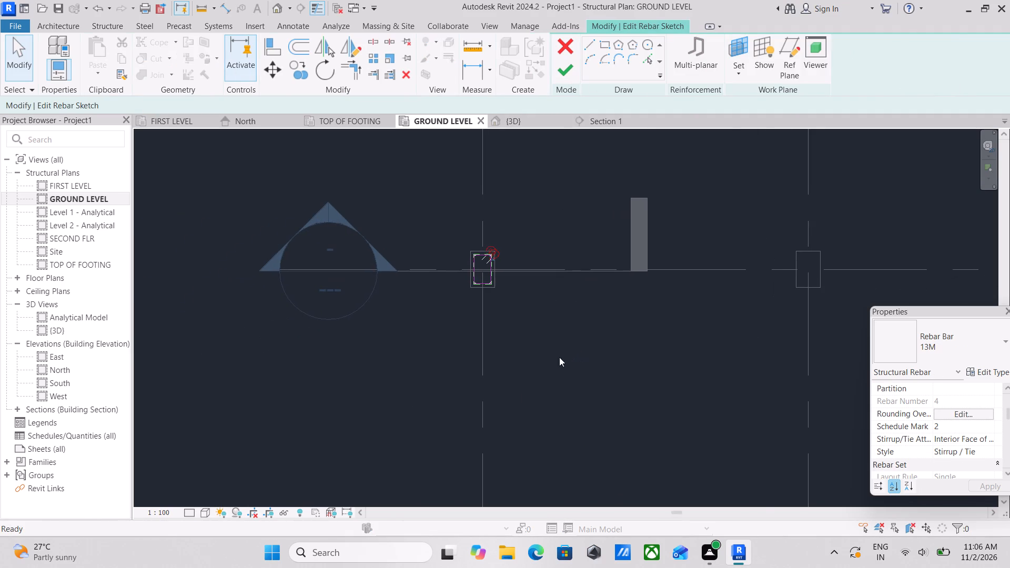
{"action": "left_click", "coordinate": [201, 512]}
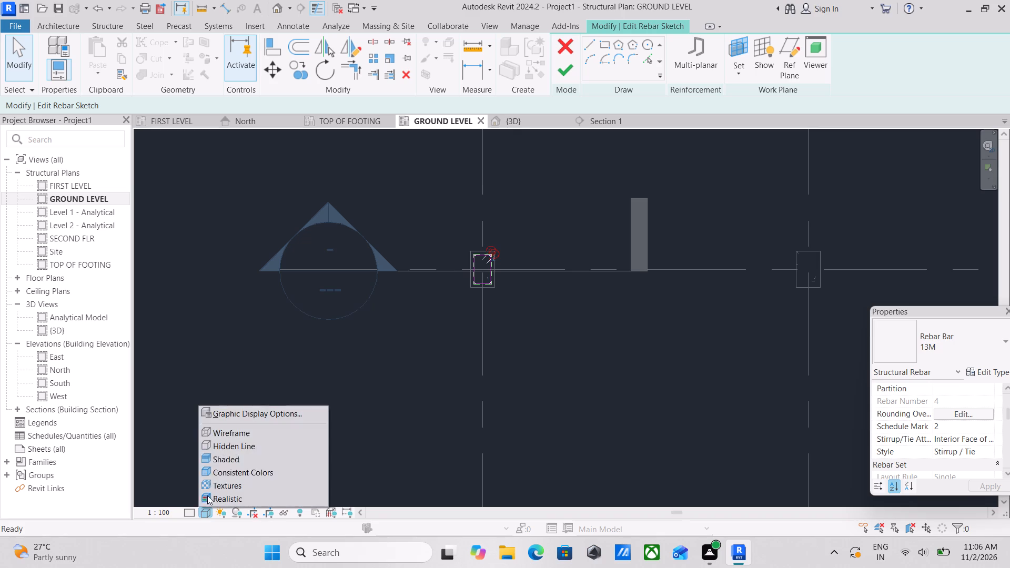
{"action": "left_click", "coordinate": [228, 428]}
{"action": "scroll", "coordinate": [543, 230], "scroll_direction": "up", "scroll_amount": 1}
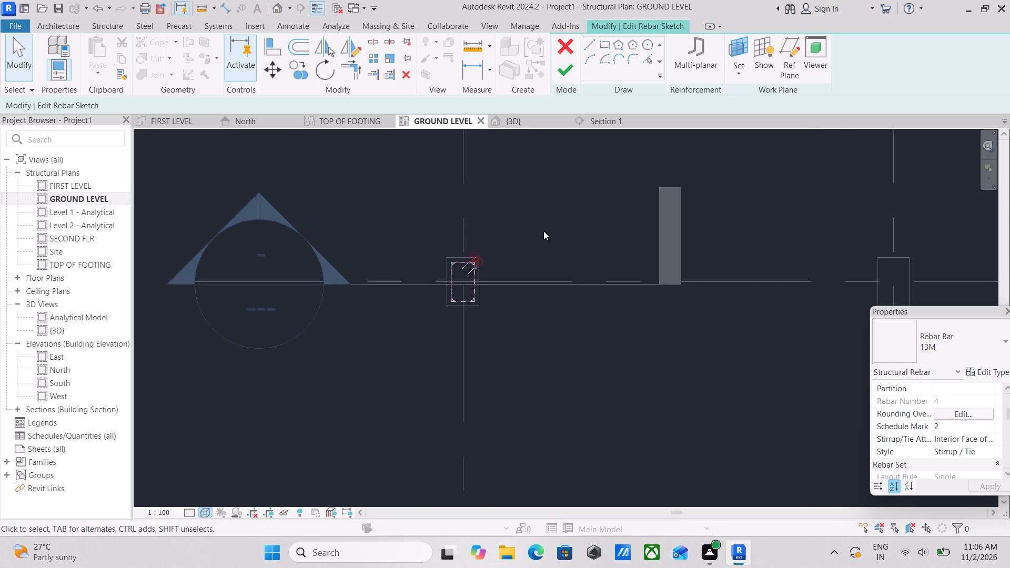
{"action": "scroll", "coordinate": [543, 231], "scroll_direction": "up", "scroll_amount": 2}
{"action": "scroll", "coordinate": [436, 262], "scroll_direction": "up", "scroll_amount": 3}
{"action": "left_click", "coordinate": [557, 76]}
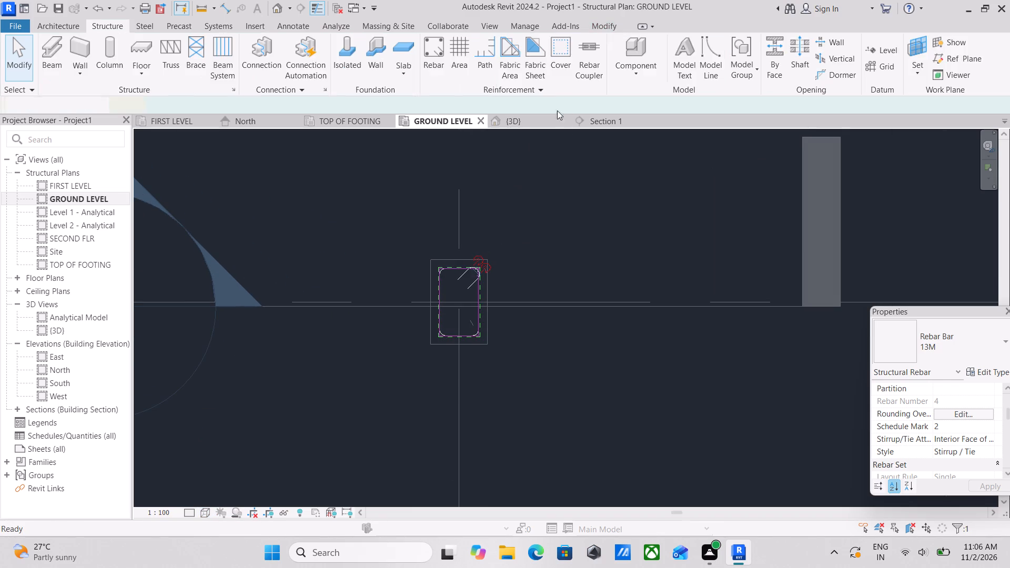
{"action": "scroll", "coordinate": [443, 330], "scroll_direction": "up", "scroll_amount": 3}
{"action": "scroll", "coordinate": [458, 277], "scroll_direction": "up", "scroll_amount": 3}
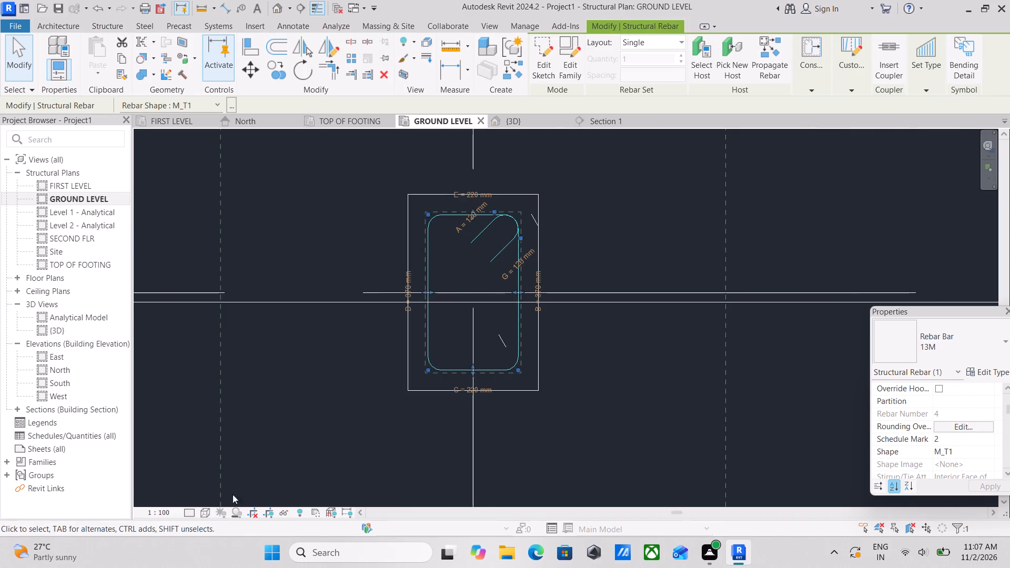
Set the detail level of the GROUND LEVEL plan to Fine.
{"action": "left_click", "coordinate": [203, 512]}
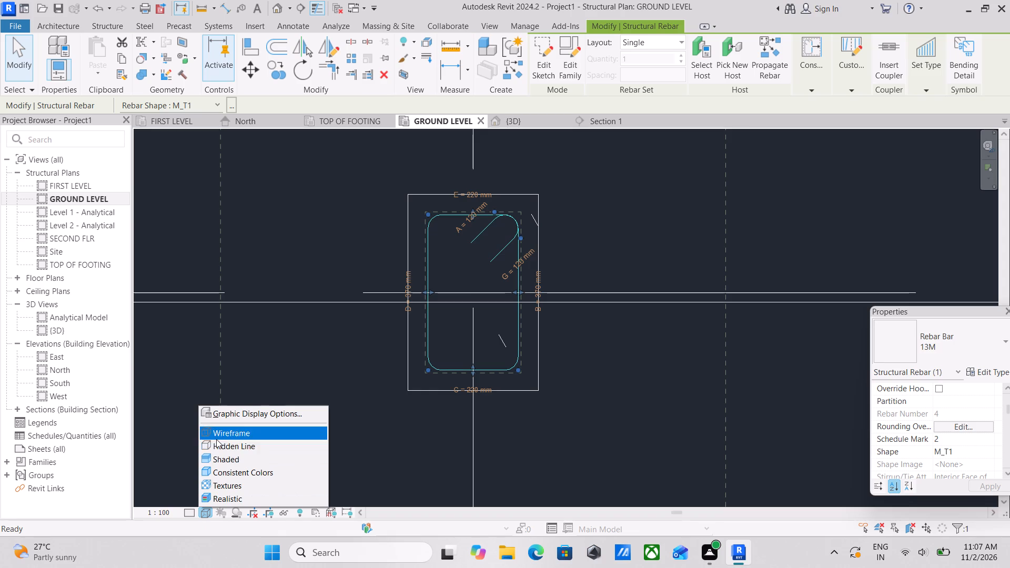
{"action": "left_click", "coordinate": [189, 509]}
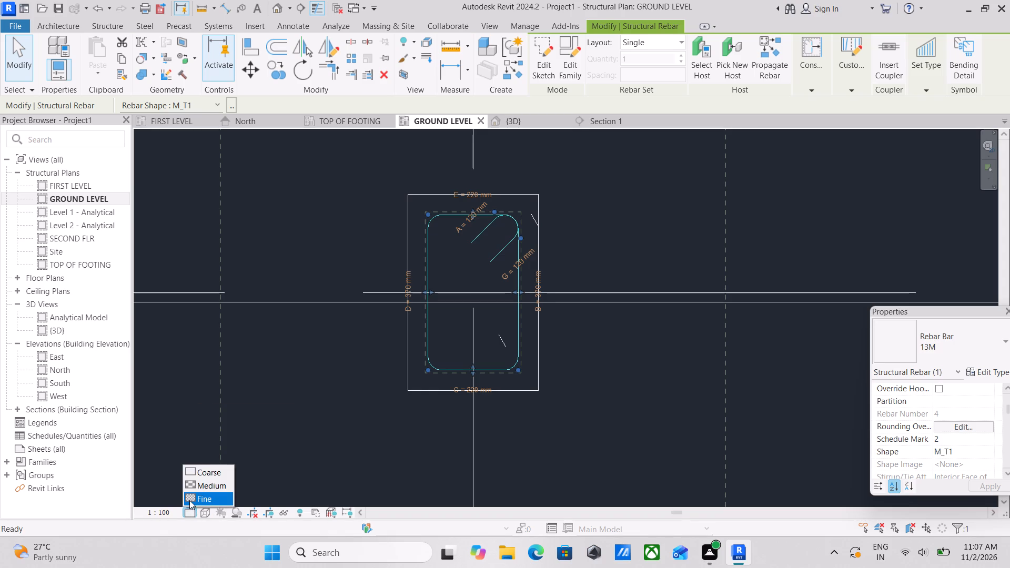
{"action": "left_click", "coordinate": [189, 500]}
Start placing rebar in the A-1 column in plan, using the straight rebar shape M_00.
{"action": "scroll", "coordinate": [546, 275], "scroll_direction": "up", "scroll_amount": 3}
{"action": "middle_click_drag", "start_coordinate": [543, 261], "coordinate": [592, 348]}
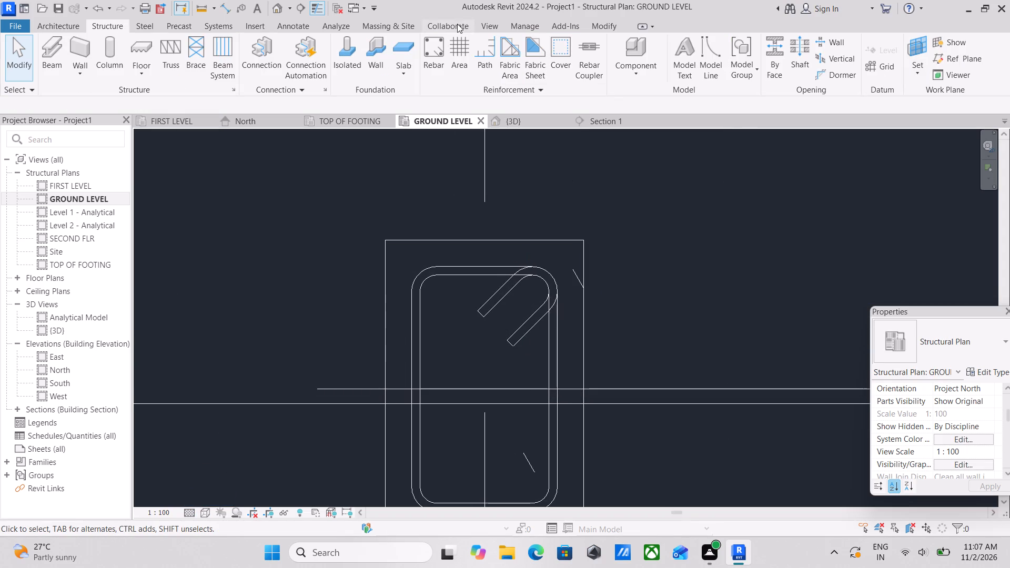
{"action": "left_click", "coordinate": [437, 38]}
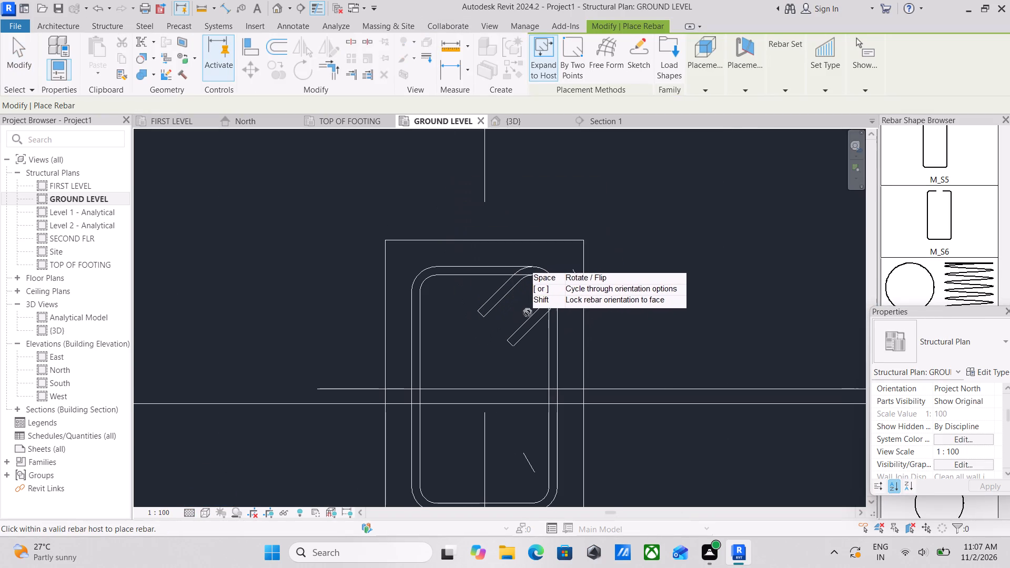
{"action": "scroll", "coordinate": [528, 312], "scroll_direction": "up", "scroll_amount": 1}
{"action": "scroll", "coordinate": [975, 205], "scroll_direction": "up", "scroll_amount": 3}
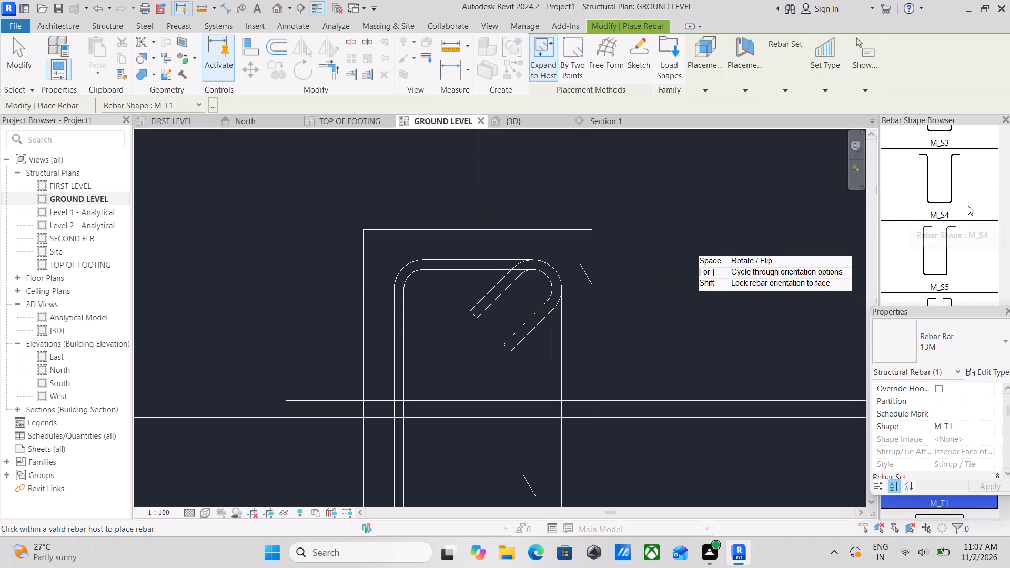
{"action": "scroll", "coordinate": [966, 204], "scroll_direction": "up", "scroll_amount": 20}
{"action": "scroll", "coordinate": [966, 204], "scroll_direction": "up", "scroll_amount": 10}
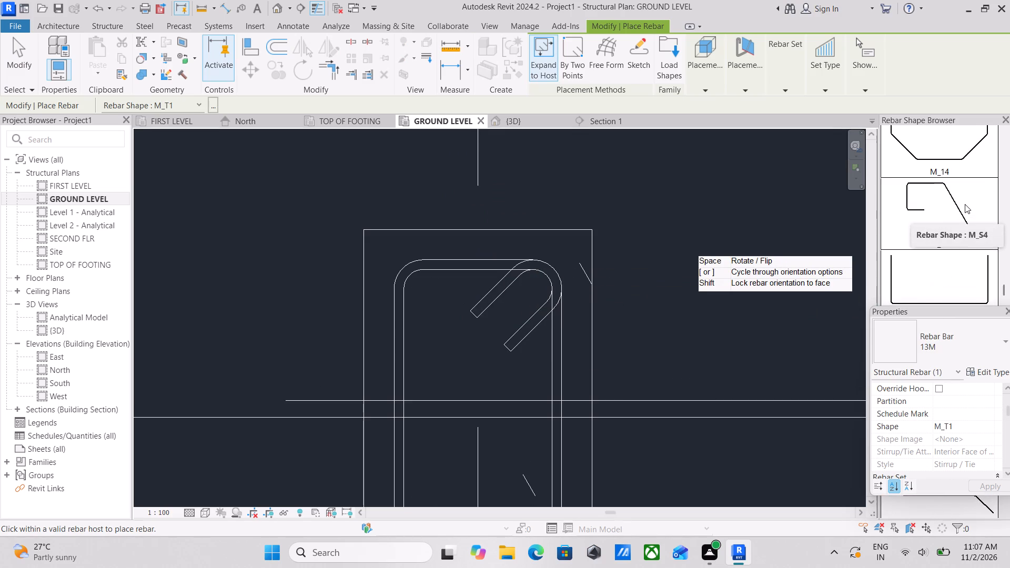
{"action": "scroll", "coordinate": [965, 204], "scroll_direction": "up", "scroll_amount": 15}
{"action": "scroll", "coordinate": [965, 204], "scroll_direction": "up", "scroll_amount": 14}
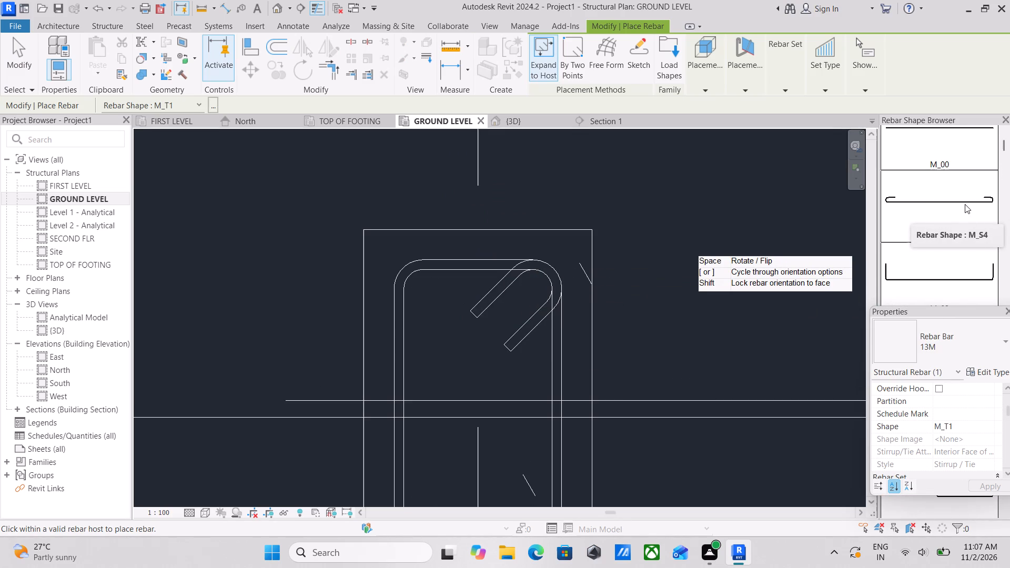
{"action": "scroll", "coordinate": [965, 204], "scroll_direction": "up", "scroll_amount": 1}
{"action": "left_click", "coordinate": [964, 187]}
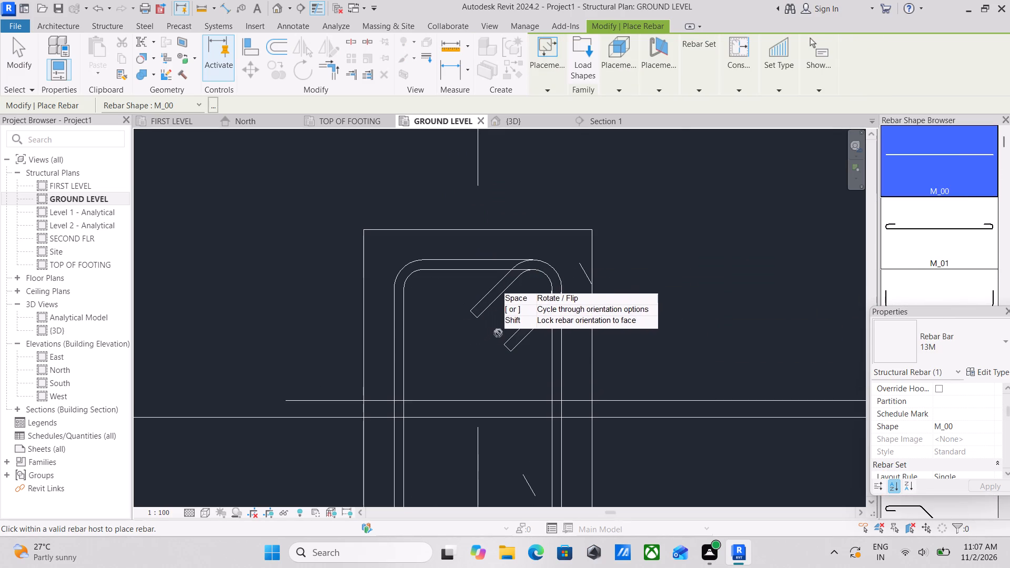
{"action": "scroll", "coordinate": [522, 308], "scroll_direction": "up", "scroll_amount": 3}
{"action": "scroll", "coordinate": [543, 292], "scroll_direction": "down", "scroll_amount": 2}
{"action": "middle_click_drag", "start_coordinate": [543, 292], "coordinate": [525, 346]}
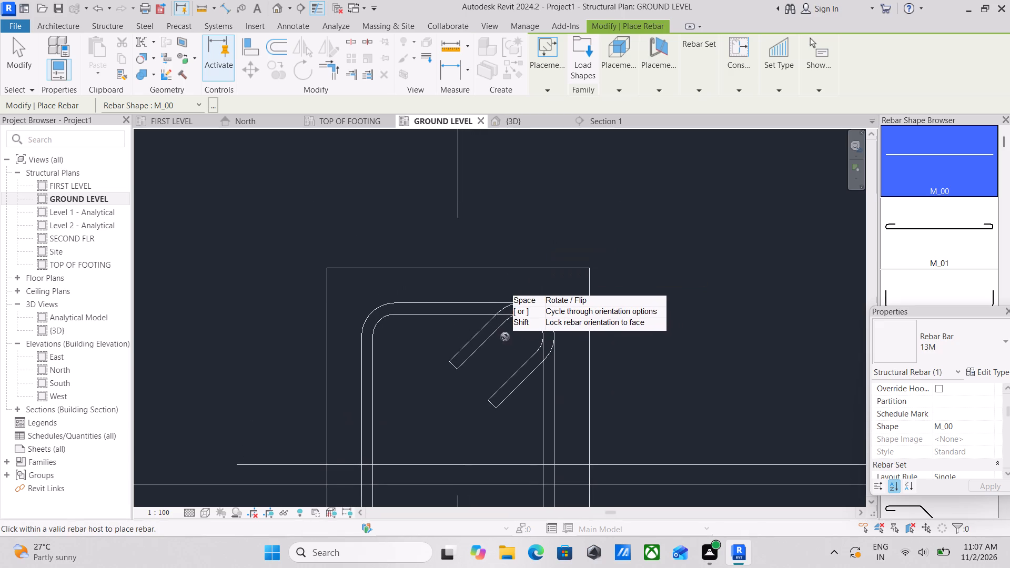
{"action": "scroll", "coordinate": [447, 356], "scroll_direction": "down", "scroll_amount": 7}
{"action": "middle_click_drag", "start_coordinate": [427, 360], "coordinate": [445, 328]}
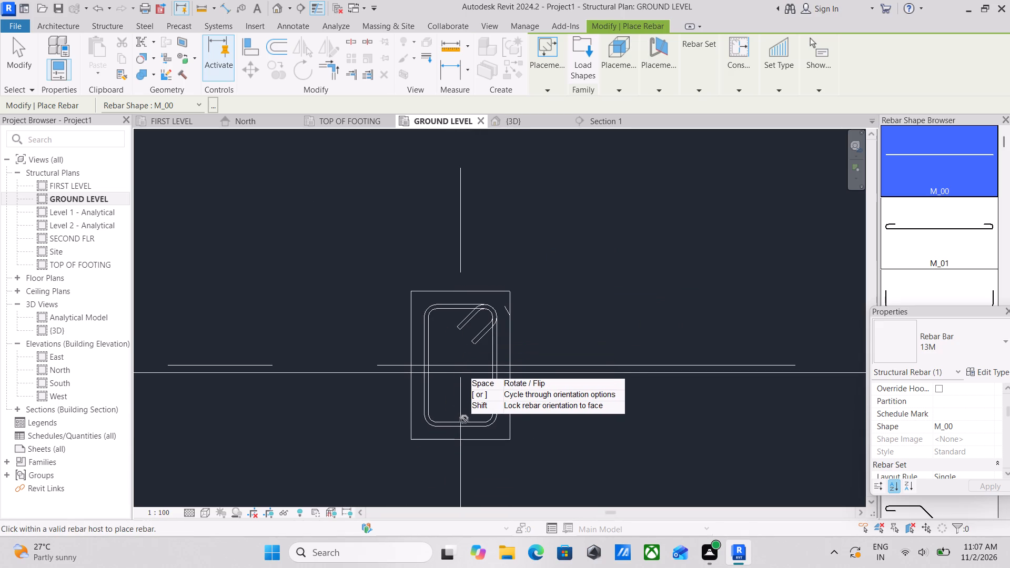
{"action": "scroll", "coordinate": [482, 412], "scroll_direction": "up", "scroll_amount": 3}
{"action": "scroll", "coordinate": [487, 401], "scroll_direction": "down", "scroll_amount": 3}
{"action": "middle_click_drag", "start_coordinate": [487, 401], "coordinate": [470, 445]}
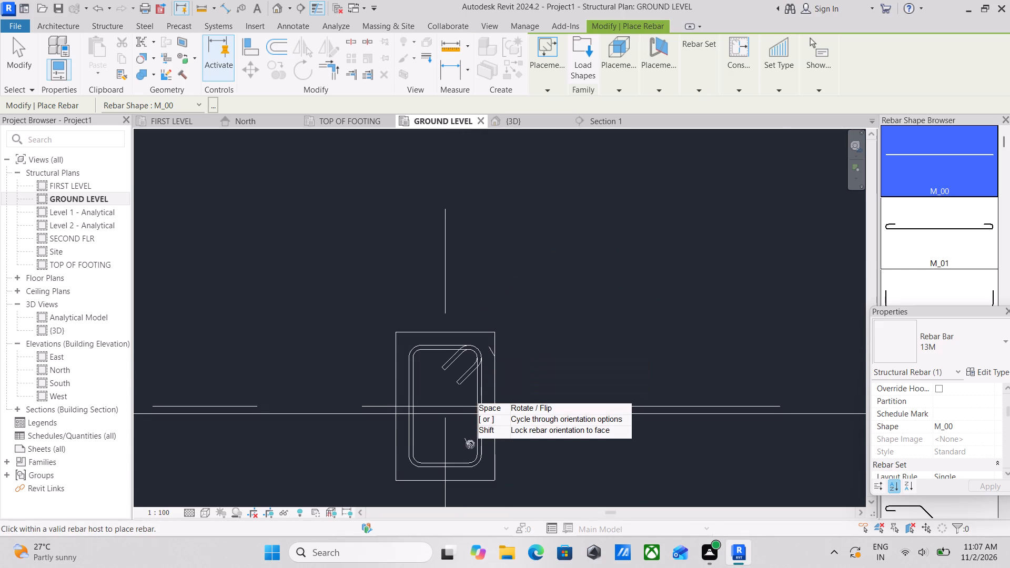
{"action": "scroll", "coordinate": [470, 444], "scroll_direction": "up", "scroll_amount": 3}
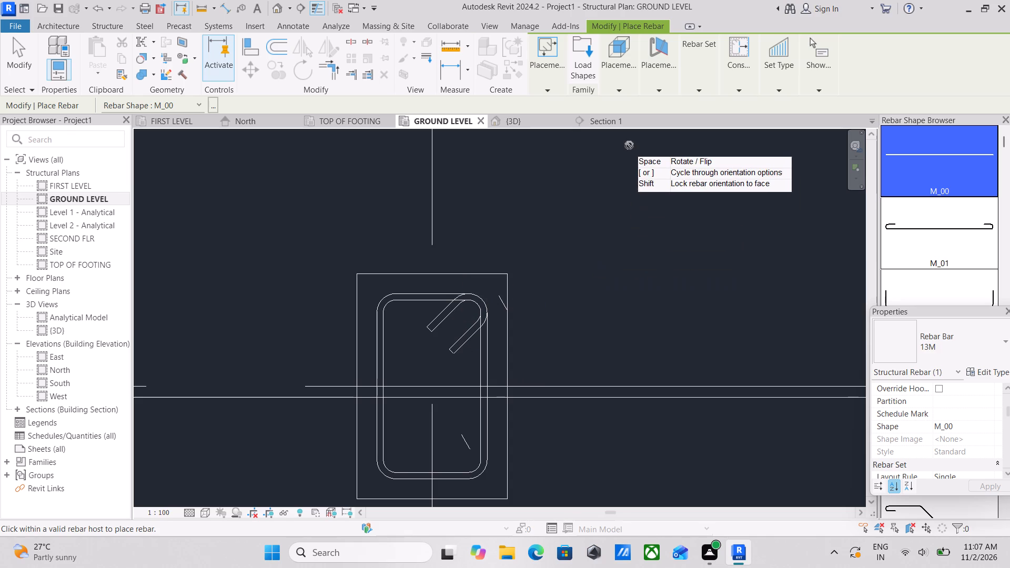
Place one 13M M_00 bar parallel to cover inside the tie's hooked corner, about 78 mm from the column's adjacent long face.
{"action": "left_click", "coordinate": [662, 123]}
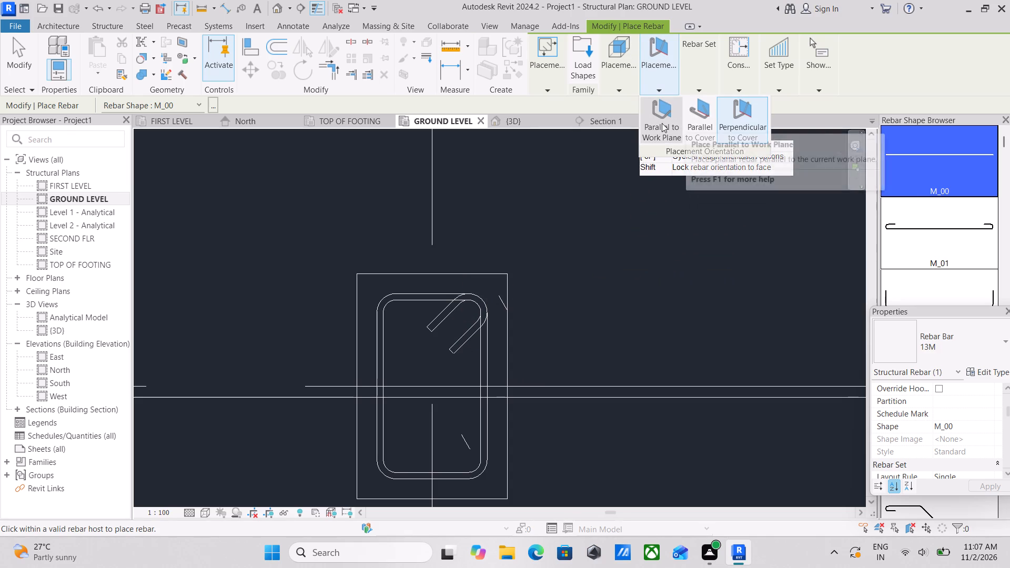
{"action": "left_click", "coordinate": [620, 89]}
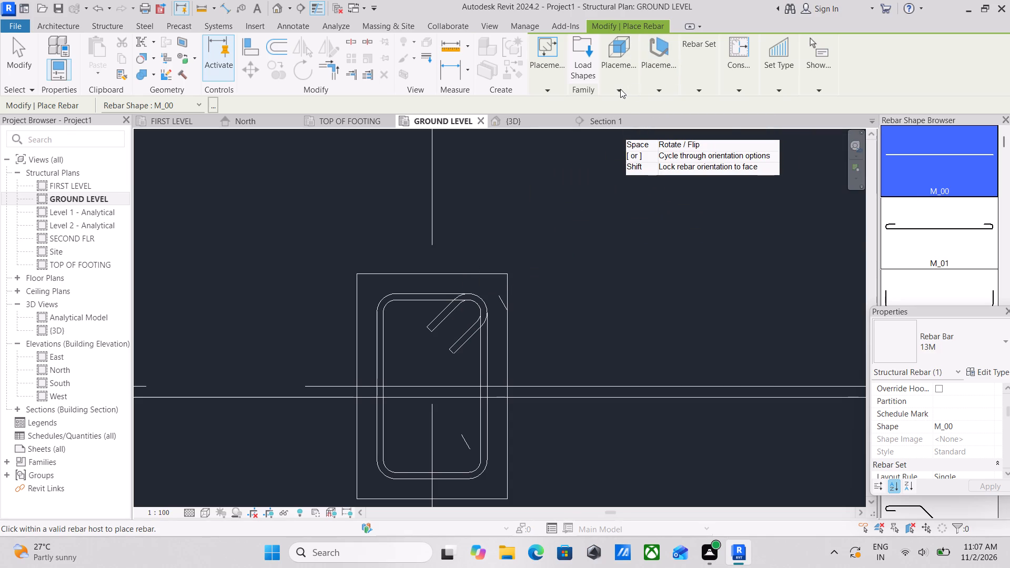
{"action": "left_click", "coordinate": [696, 107]}
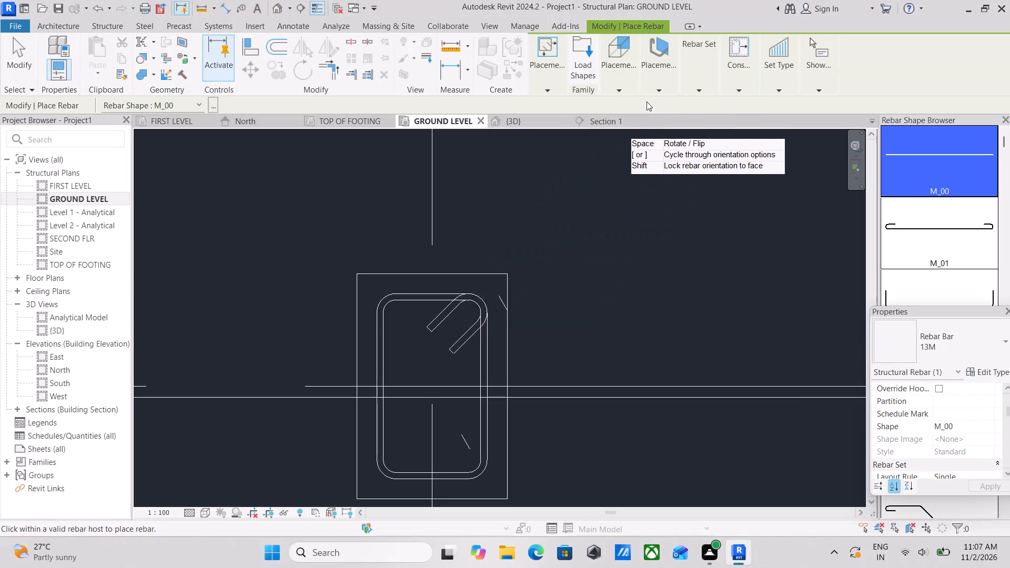
{"action": "left_click", "coordinate": [687, 108]}
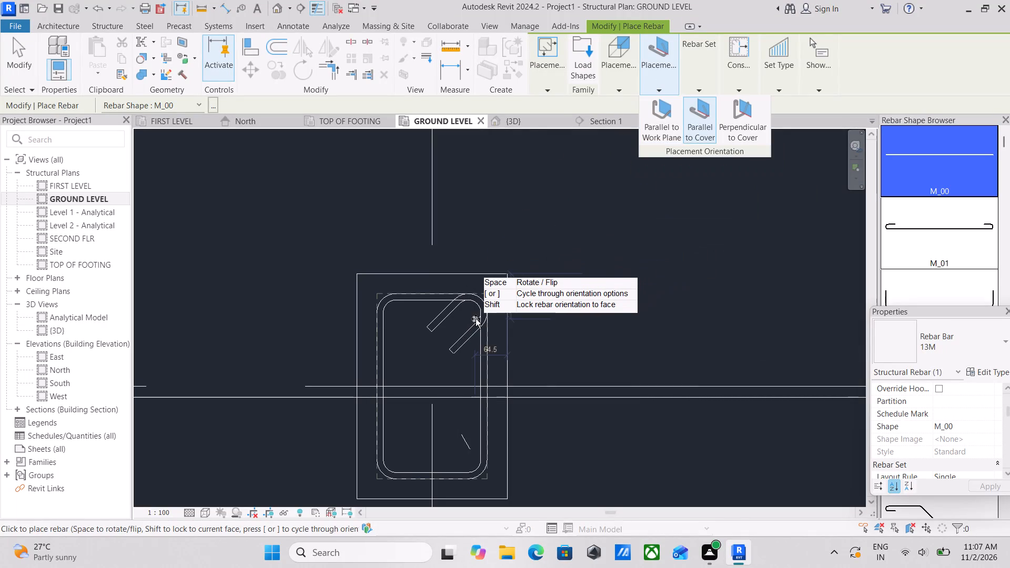
{"action": "scroll", "coordinate": [467, 320], "scroll_direction": "up", "scroll_amount": 4}
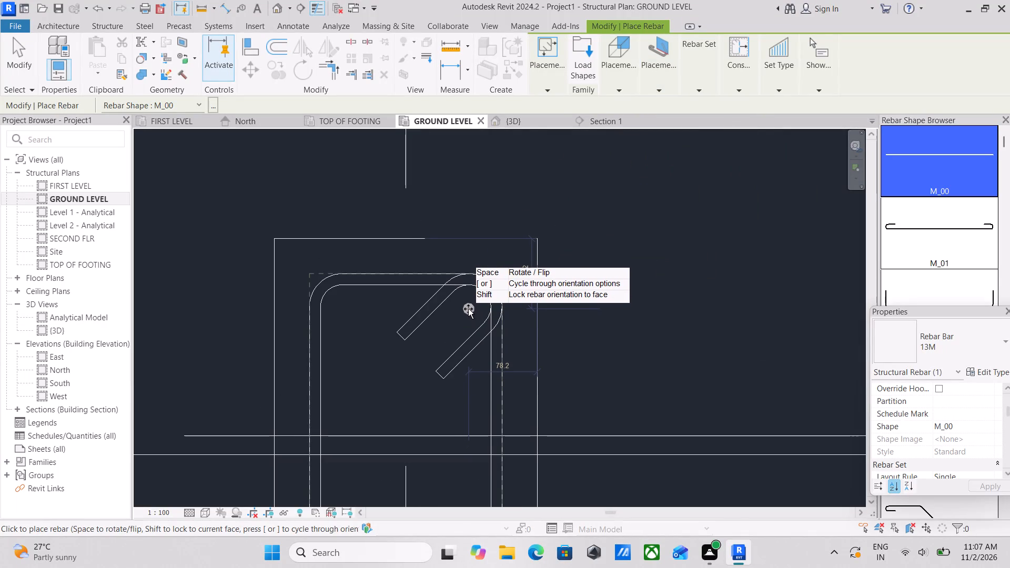
{"action": "left_click", "coordinate": [469, 306]}
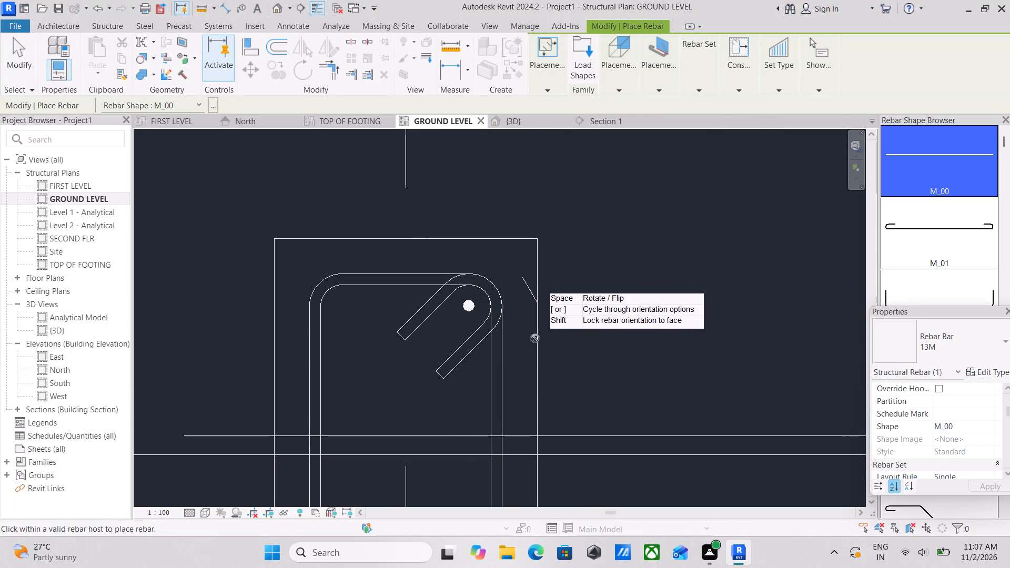
{"action": "scroll", "coordinate": [511, 334], "scroll_direction": "down", "scroll_amount": 3}
{"action": "key", "text": "Escape"}
{"action": "key", "text": "Escape"}
Set the vertical M_00 bar in the A-1 column to show unobscured in the {3D} view.
{"action": "scroll", "coordinate": [483, 318], "scroll_direction": "up", "scroll_amount": 2}
{"action": "left_click", "coordinate": [483, 314]}
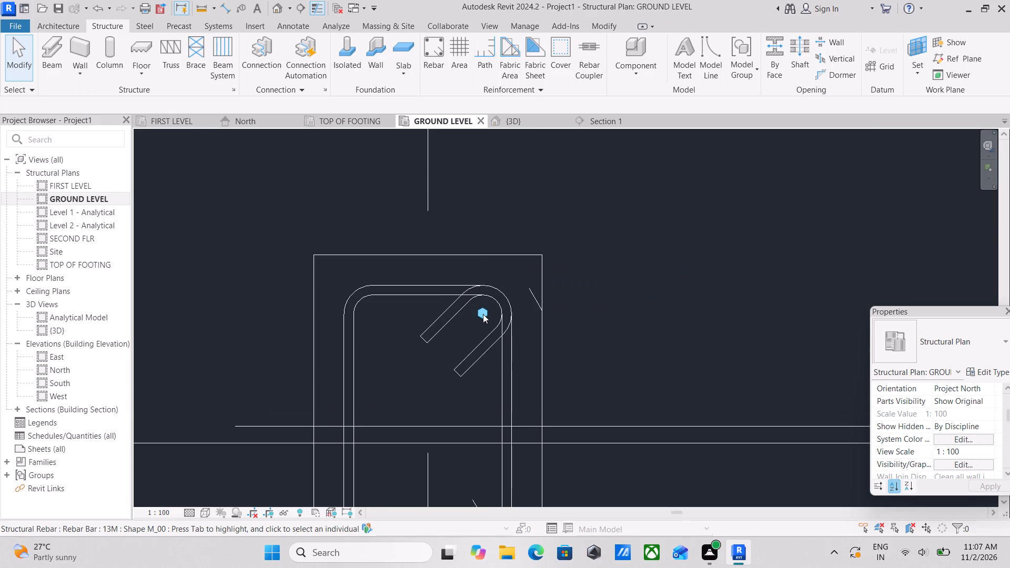
{"action": "scroll", "coordinate": [900, 420], "scroll_direction": "down", "scroll_amount": 1}
{"action": "scroll", "coordinate": [971, 450], "scroll_direction": "down", "scroll_amount": 2}
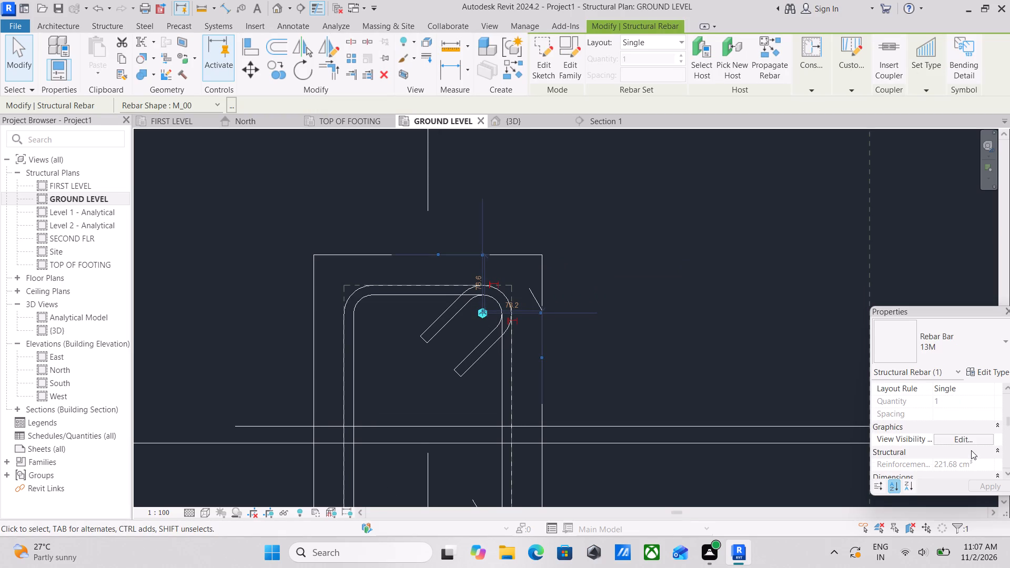
{"action": "left_click", "coordinate": [973, 441]}
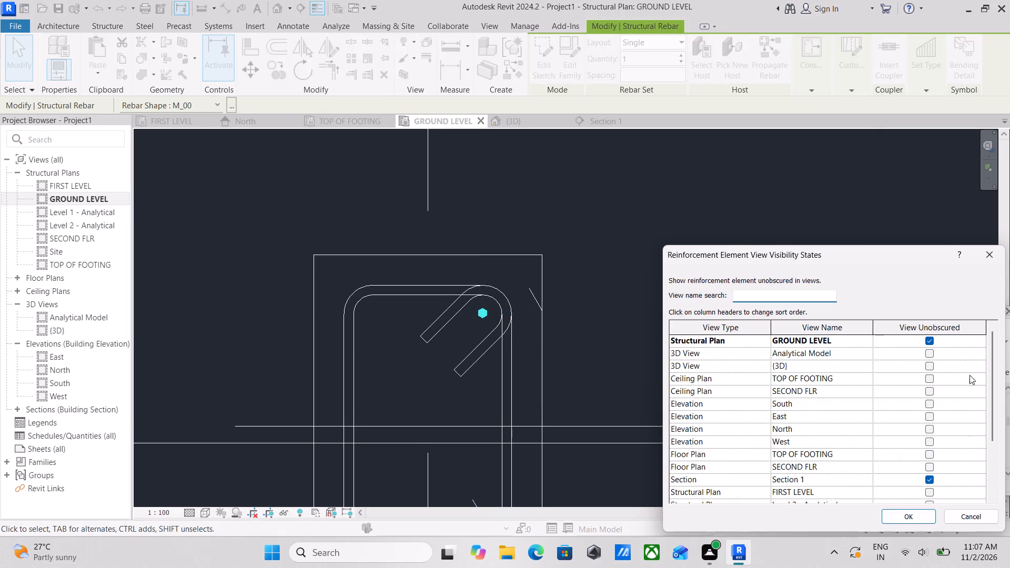
{"action": "left_click", "coordinate": [928, 370]}
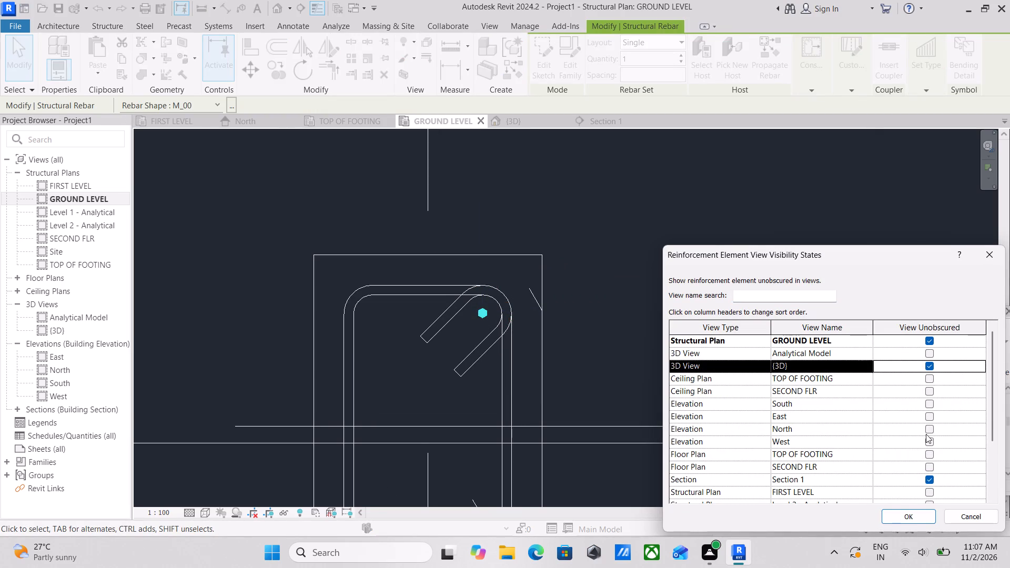
{"action": "left_click", "coordinate": [920, 517]}
{"action": "scroll", "coordinate": [698, 389], "scroll_direction": "down", "scroll_amount": 1}
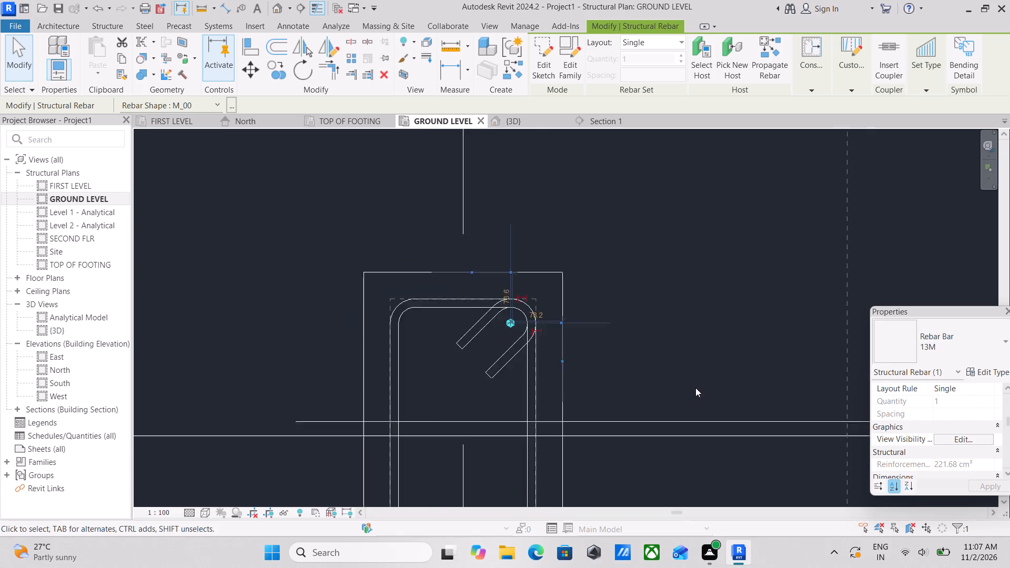
{"action": "scroll", "coordinate": [695, 388], "scroll_direction": "down", "scroll_amount": 1}
{"action": "scroll", "coordinate": [536, 328], "scroll_direction": "down", "scroll_amount": 3}
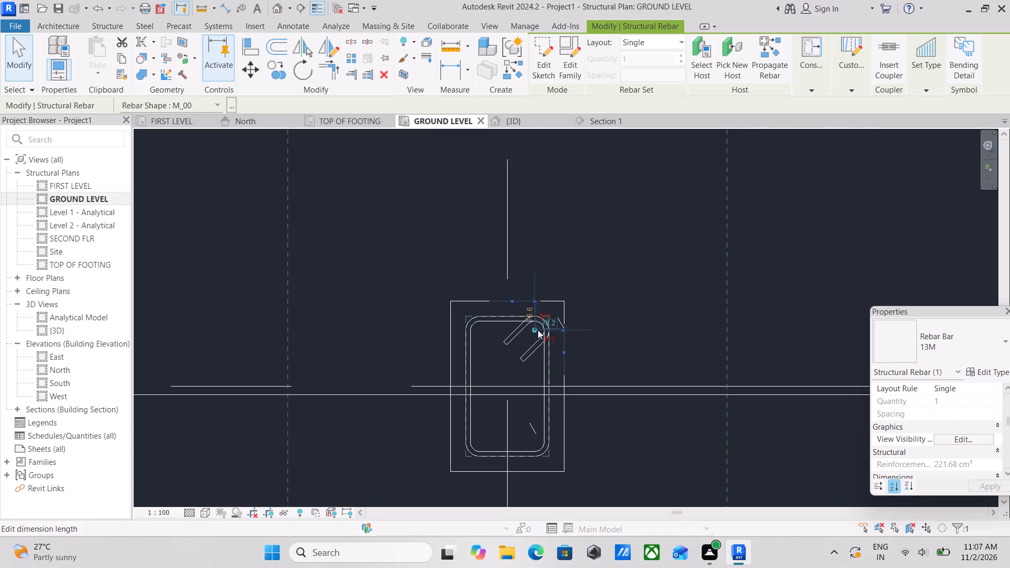
{"action": "scroll", "coordinate": [539, 341], "scroll_direction": "up", "scroll_amount": 3}
{"action": "key", "text": "Escape"}
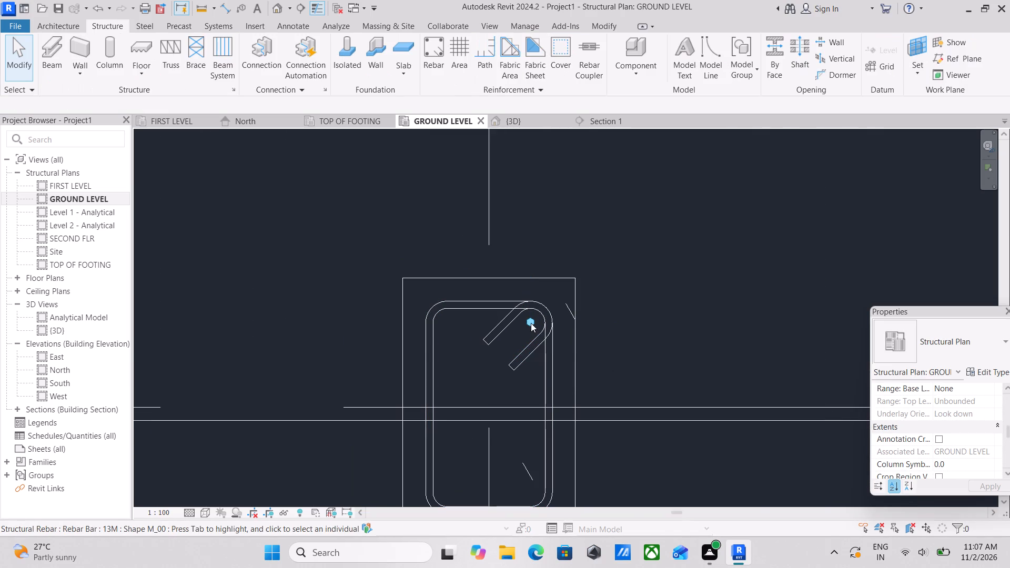
Open the vertical M_00 bar's sketch in the North elevation and finish it without altering its shape.
{"action": "double_click", "coordinate": [531, 323]}
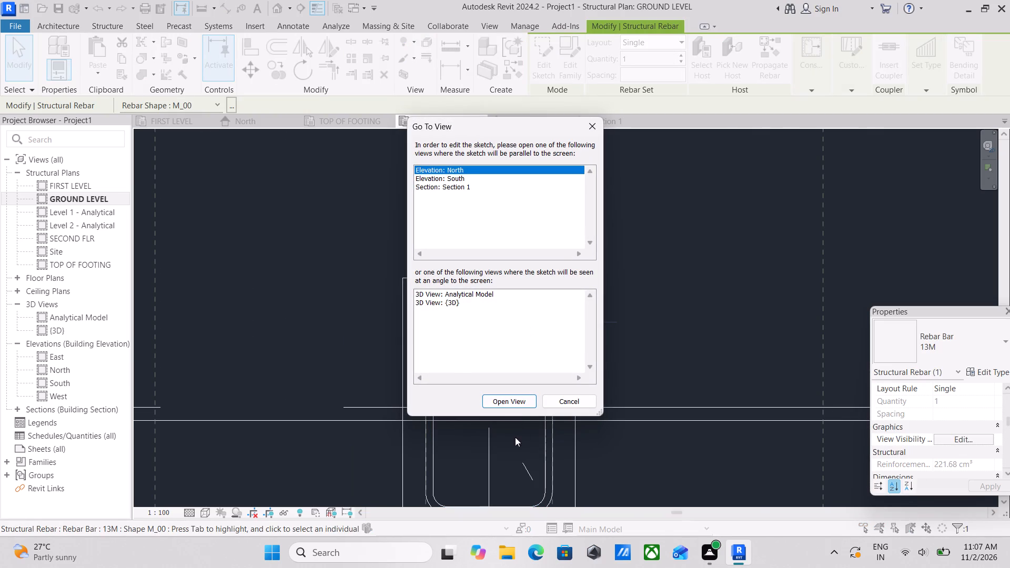
{"action": "left_click", "coordinate": [511, 405]}
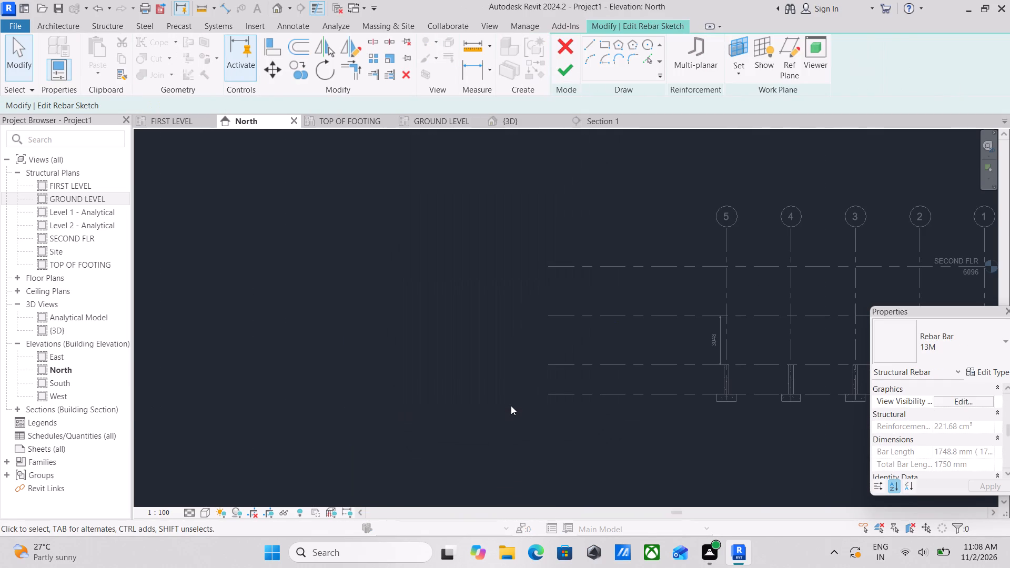
{"action": "scroll", "coordinate": [666, 407], "scroll_direction": "up", "scroll_amount": 5}
{"action": "middle_click_drag", "start_coordinate": [688, 408], "coordinate": [391, 406]}
{"action": "scroll", "coordinate": [494, 392], "scroll_direction": "up", "scroll_amount": 4}
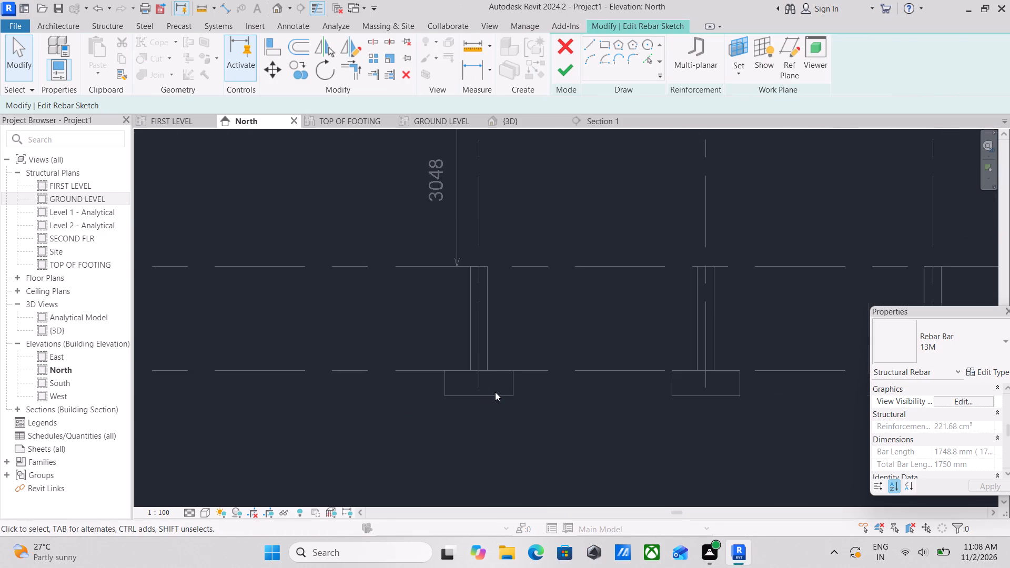
{"action": "scroll", "coordinate": [494, 389], "scroll_direction": "up", "scroll_amount": 4}
{"action": "scroll", "coordinate": [494, 389], "scroll_direction": "down", "scroll_amount": 4}
{"action": "scroll", "coordinate": [548, 377], "scroll_direction": "down", "scroll_amount": 4}
{"action": "middle_click_drag", "start_coordinate": [539, 377], "coordinate": [286, 367]}
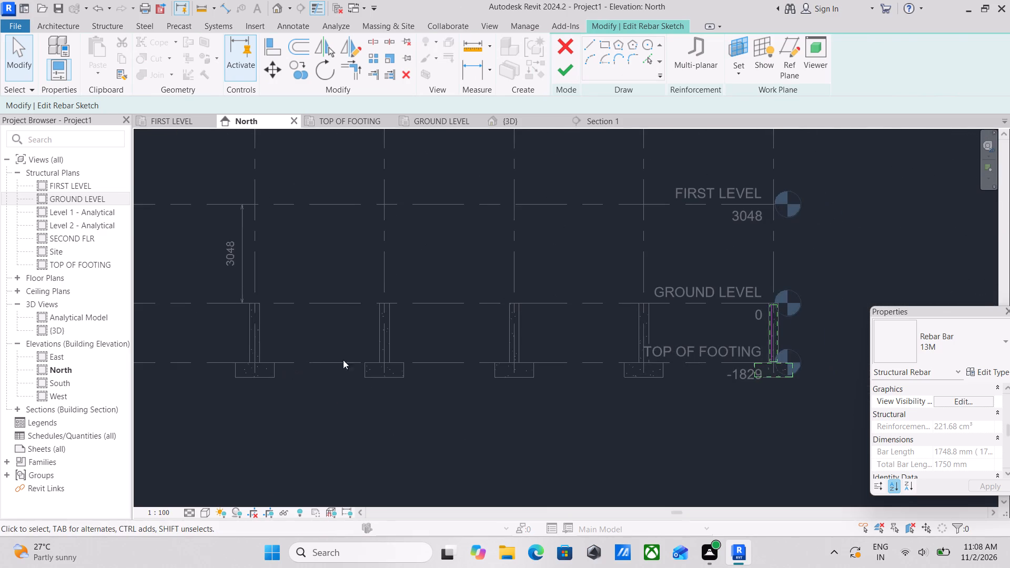
{"action": "scroll", "coordinate": [552, 346], "scroll_direction": "up", "scroll_amount": 3}
{"action": "middle_click_drag", "start_coordinate": [665, 355], "coordinate": [266, 380]}
{"action": "scroll", "coordinate": [429, 370], "scroll_direction": "up", "scroll_amount": 3}
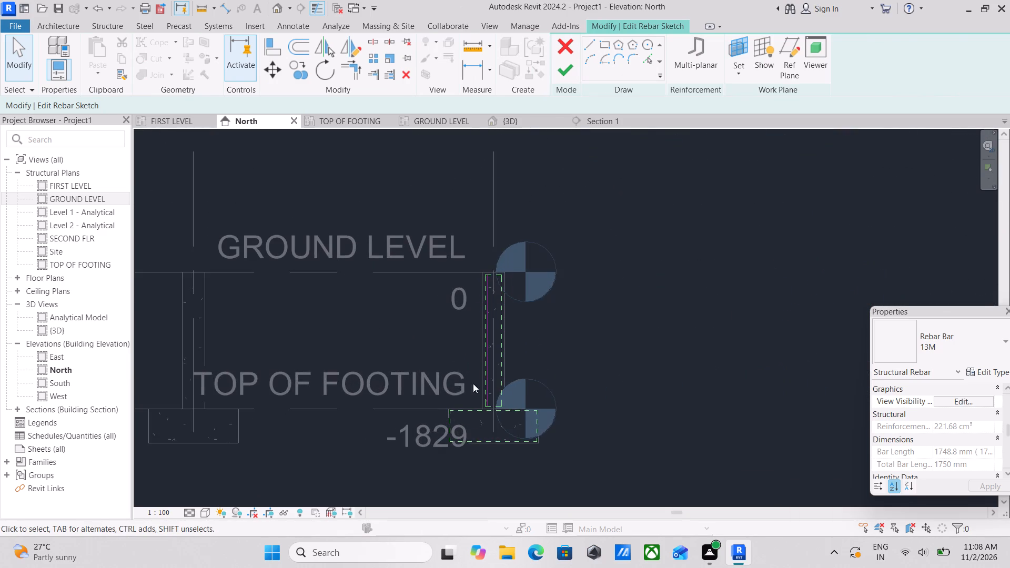
{"action": "middle_click_drag", "start_coordinate": [470, 383], "coordinate": [343, 390]}
{"action": "scroll", "coordinate": [344, 390], "scroll_direction": "up", "scroll_amount": 1}
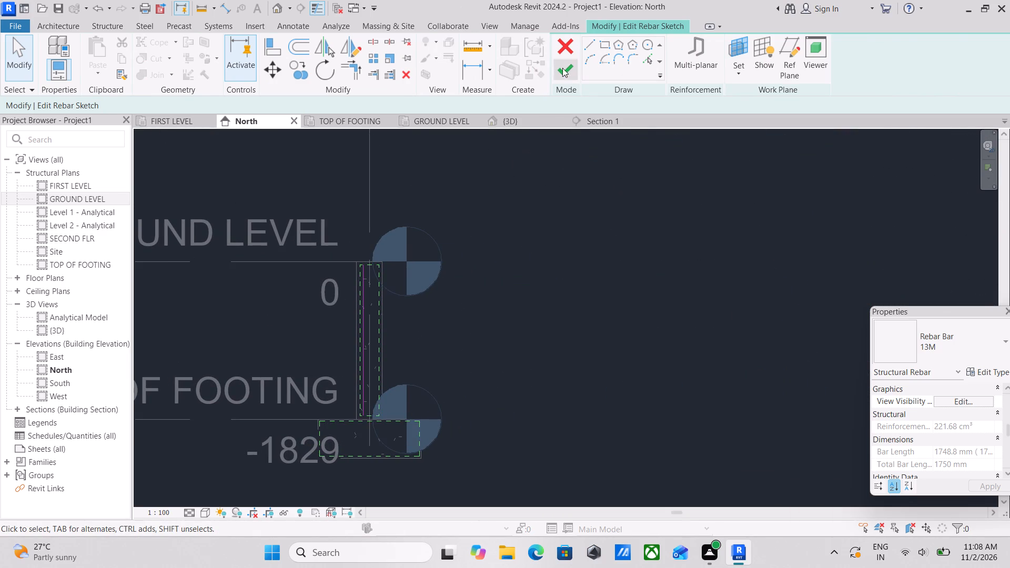
{"action": "left_click", "coordinate": [565, 69]}
Set the detail level of the North elevation to Fine.
{"action": "scroll", "coordinate": [347, 497], "scroll_direction": "up", "scroll_amount": 3}
{"action": "scroll", "coordinate": [398, 402], "scroll_direction": "down", "scroll_amount": 2}
{"action": "middle_click_drag", "start_coordinate": [398, 402], "coordinate": [407, 477]}
{"action": "scroll", "coordinate": [378, 306], "scroll_direction": "up", "scroll_amount": 3}
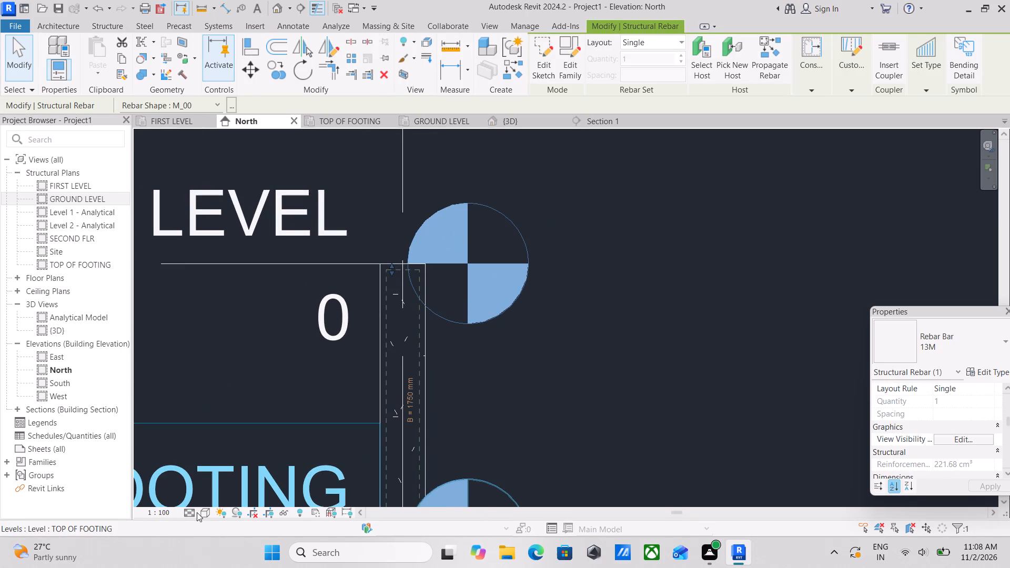
{"action": "left_click", "coordinate": [206, 511]}
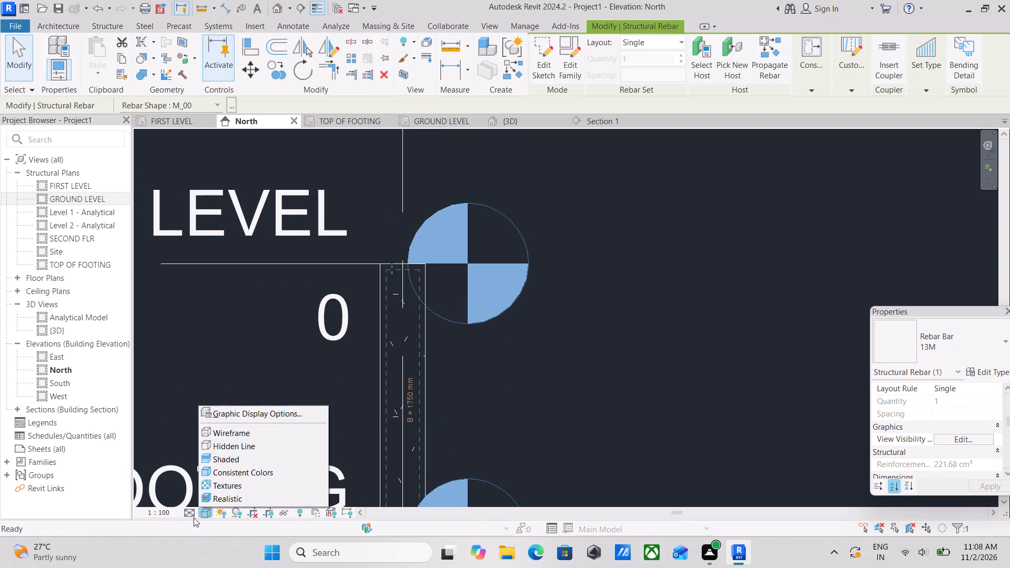
{"action": "left_click", "coordinate": [190, 513]}
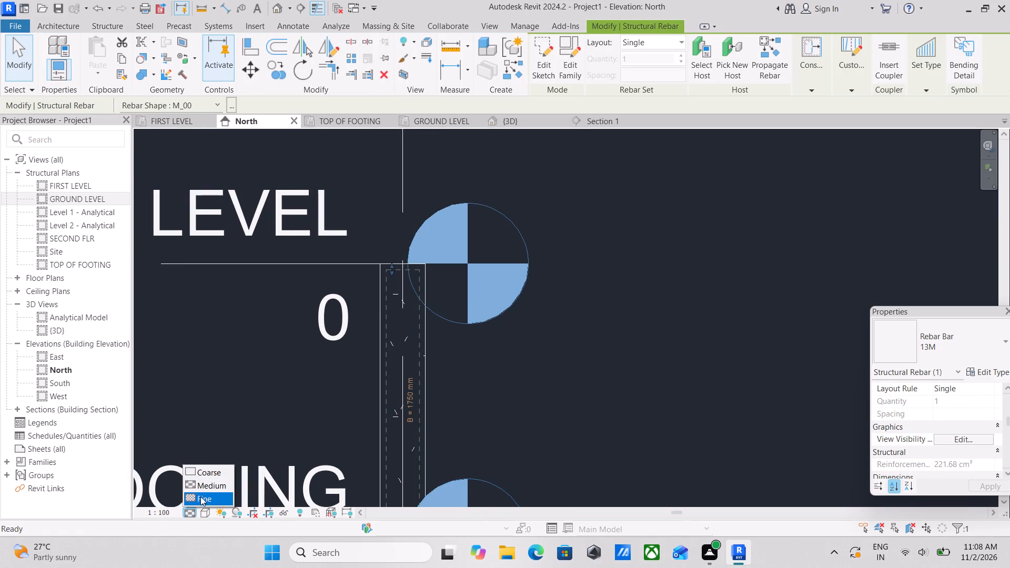
{"action": "left_click", "coordinate": [200, 495]}
Set the visual style of the North elevation to Wireframe.
{"action": "scroll", "coordinate": [404, 386], "scroll_direction": "down", "scroll_amount": 3}
{"action": "middle_click_drag", "start_coordinate": [404, 386], "coordinate": [423, 336]}
{"action": "scroll", "coordinate": [414, 423], "scroll_direction": "down", "scroll_amount": 3}
{"action": "middle_click_drag", "start_coordinate": [414, 423], "coordinate": [419, 407]}
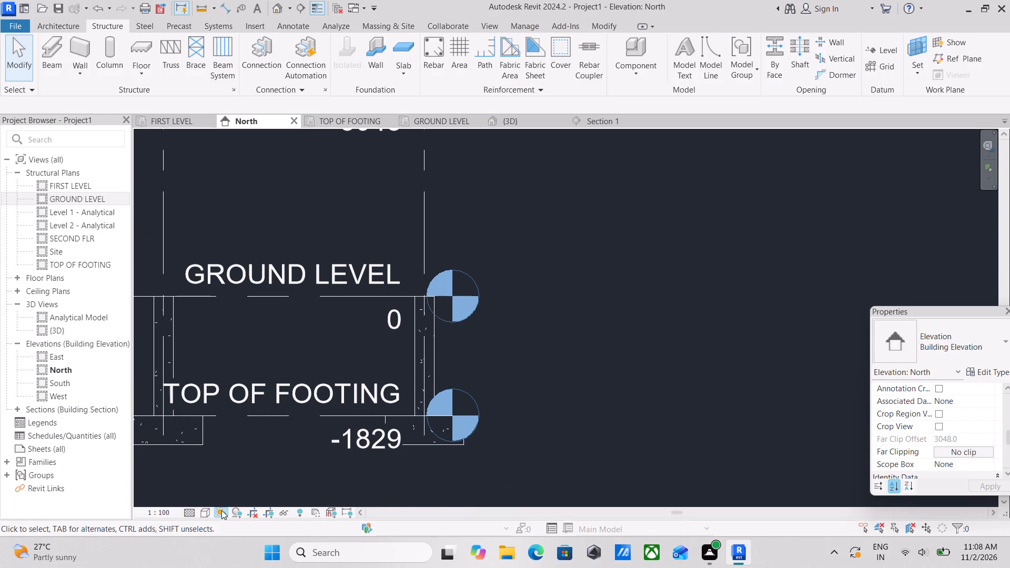
{"action": "left_click", "coordinate": [209, 510]}
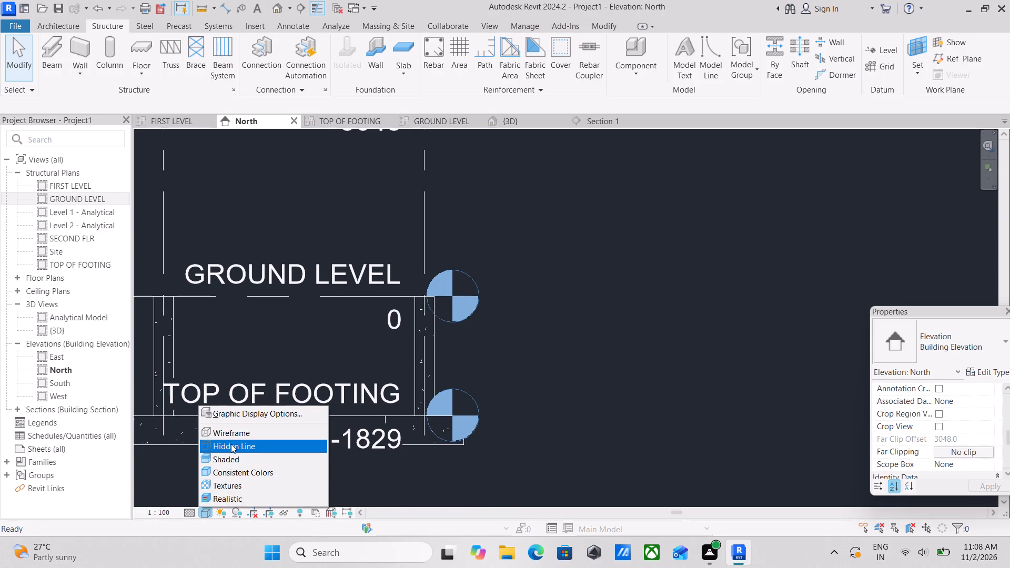
{"action": "left_click", "coordinate": [233, 433]}
Edit the vertical bar's sketch, adding a horizontal line about 435 mm long inside the footing that ends directly beneath the bar.
{"action": "scroll", "coordinate": [393, 380], "scroll_direction": "up", "scroll_amount": 7}
{"action": "scroll", "coordinate": [456, 431], "scroll_direction": "up", "scroll_amount": 2}
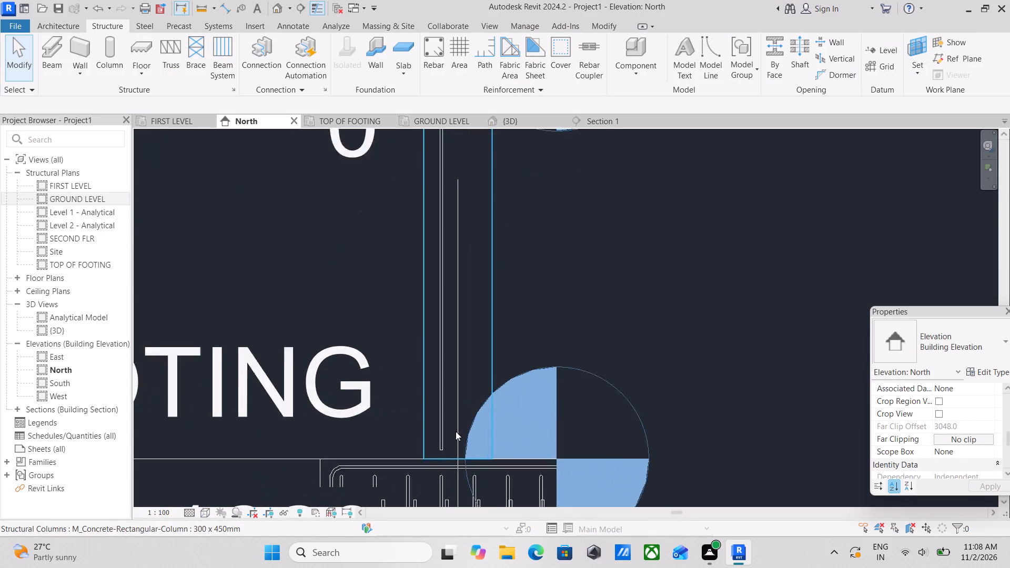
{"action": "scroll", "coordinate": [456, 431], "scroll_direction": "up", "scroll_amount": 1}
{"action": "middle_click_drag", "start_coordinate": [447, 419], "coordinate": [449, 477]}
{"action": "left_click", "coordinate": [441, 432]}
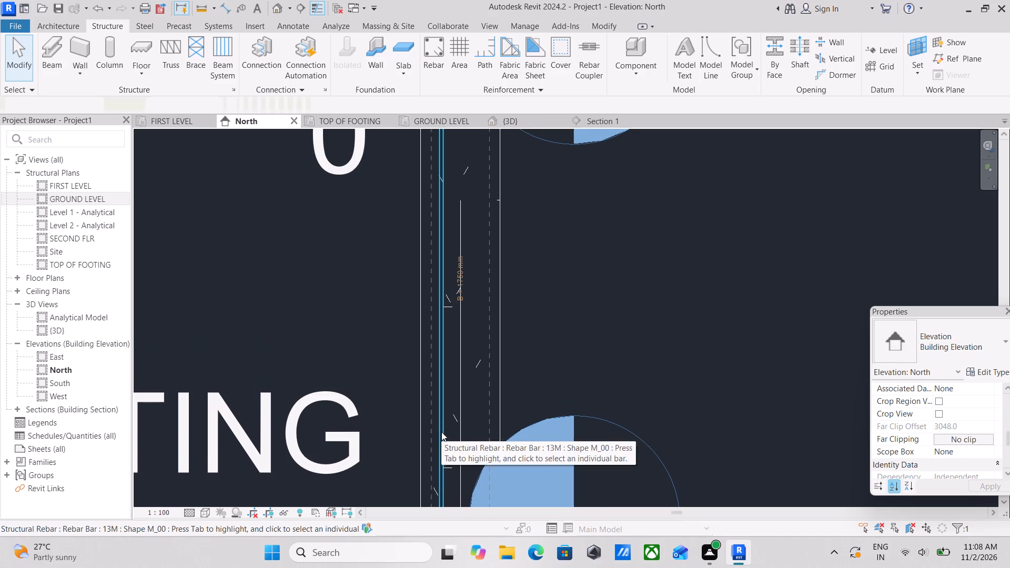
{"action": "scroll", "coordinate": [441, 432], "scroll_direction": "down", "scroll_amount": 6}
{"action": "middle_click", "coordinate": [441, 432]}
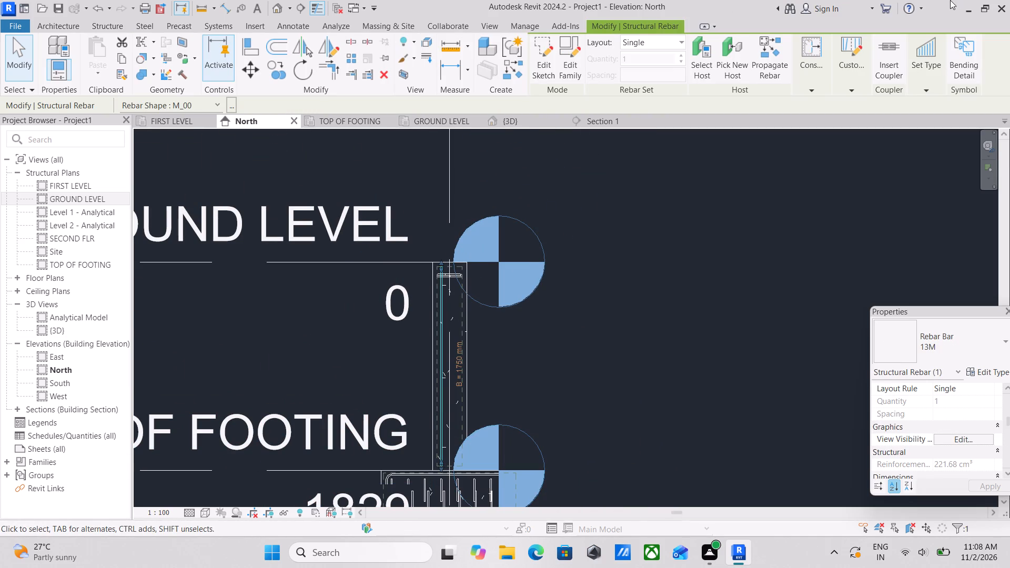
{"action": "left_click", "coordinate": [552, 62]}
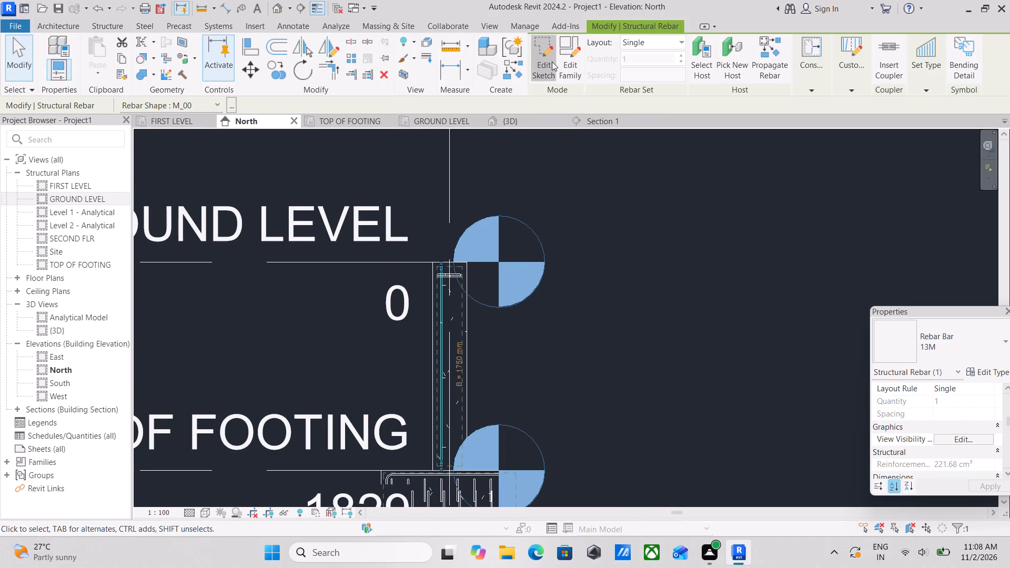
{"action": "middle_click_drag", "start_coordinate": [488, 336], "coordinate": [507, 253]}
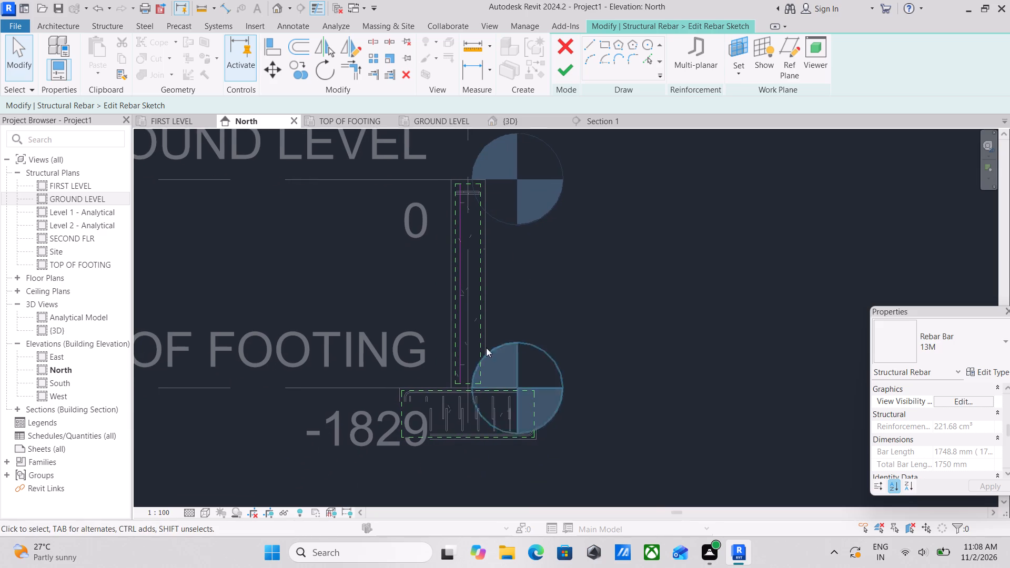
{"action": "scroll", "coordinate": [476, 352], "scroll_direction": "up", "scroll_amount": 3}
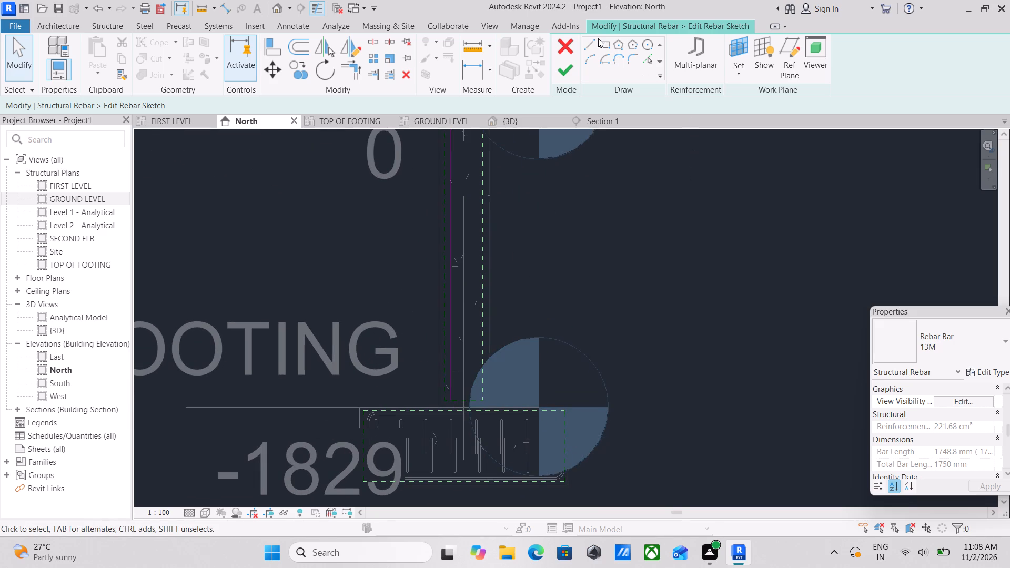
{"action": "left_click", "coordinate": [587, 45]}
{"action": "scroll", "coordinate": [481, 495], "scroll_direction": "up", "scroll_amount": 4}
{"action": "scroll", "coordinate": [271, 404], "scroll_direction": "up", "scroll_amount": 2}
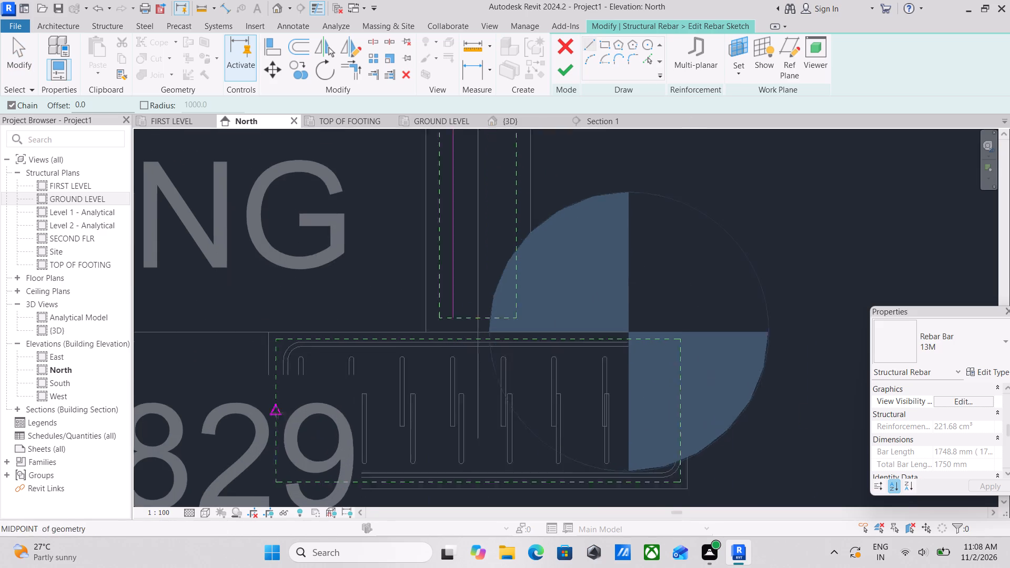
{"action": "scroll", "coordinate": [277, 413], "scroll_direction": "up", "scroll_amount": 1}
{"action": "scroll", "coordinate": [299, 422], "scroll_direction": "down", "scroll_amount": 3}
{"action": "middle_click_drag", "start_coordinate": [299, 422], "coordinate": [294, 441]}
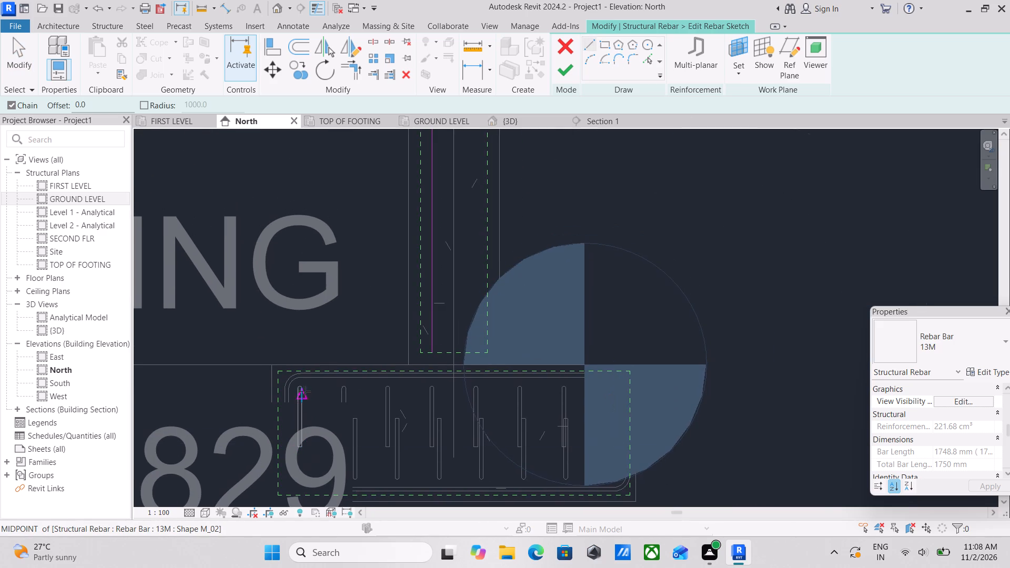
{"action": "scroll", "coordinate": [305, 402], "scroll_direction": "up", "scroll_amount": 2}
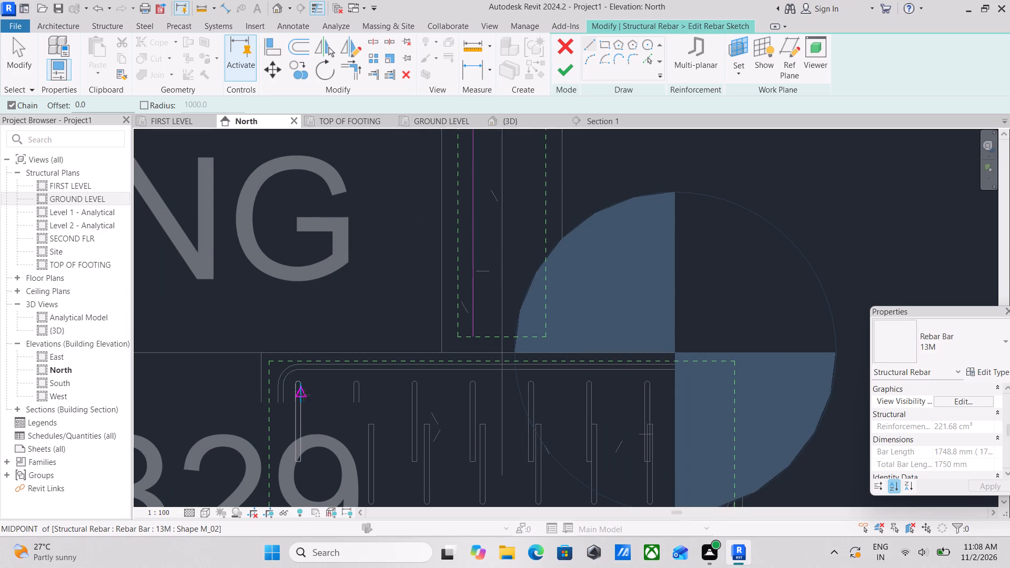
{"action": "scroll", "coordinate": [298, 395], "scroll_direction": "up", "scroll_amount": 3}
{"action": "left_click", "coordinate": [298, 395]}
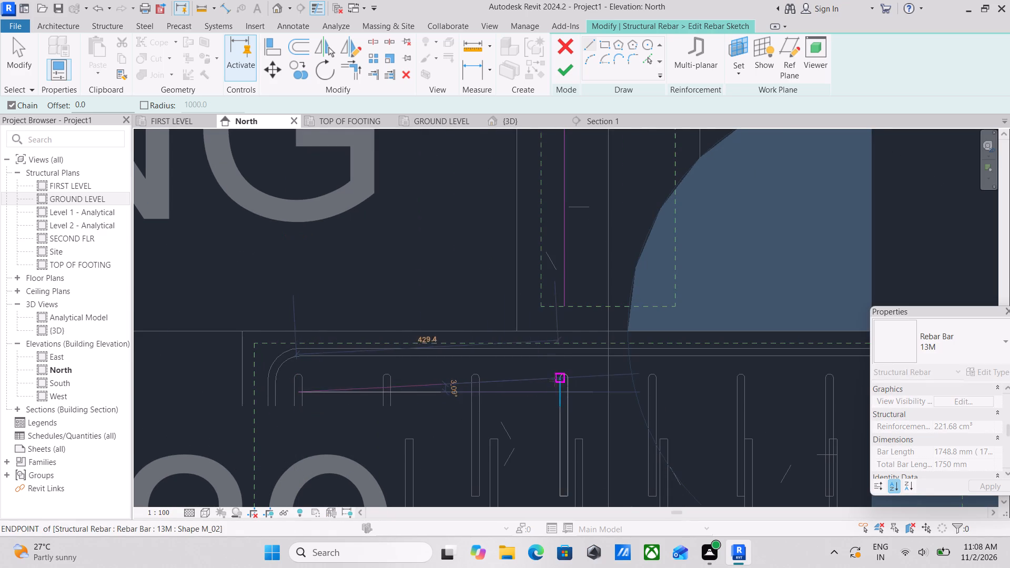
{"action": "left_click", "coordinate": [565, 396]}
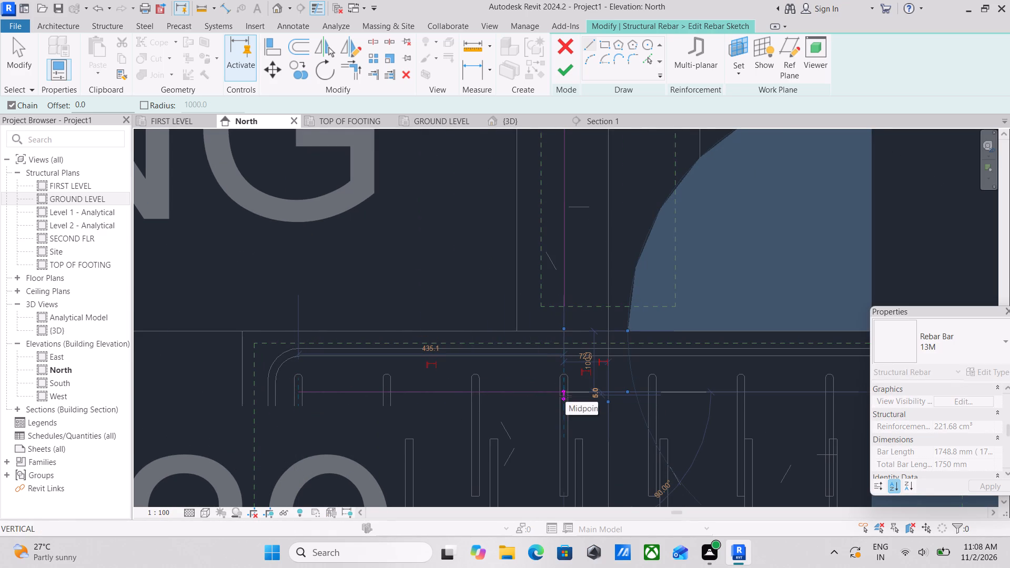
{"action": "key", "text": "Escape"}
{"action": "key", "text": "Escape"}
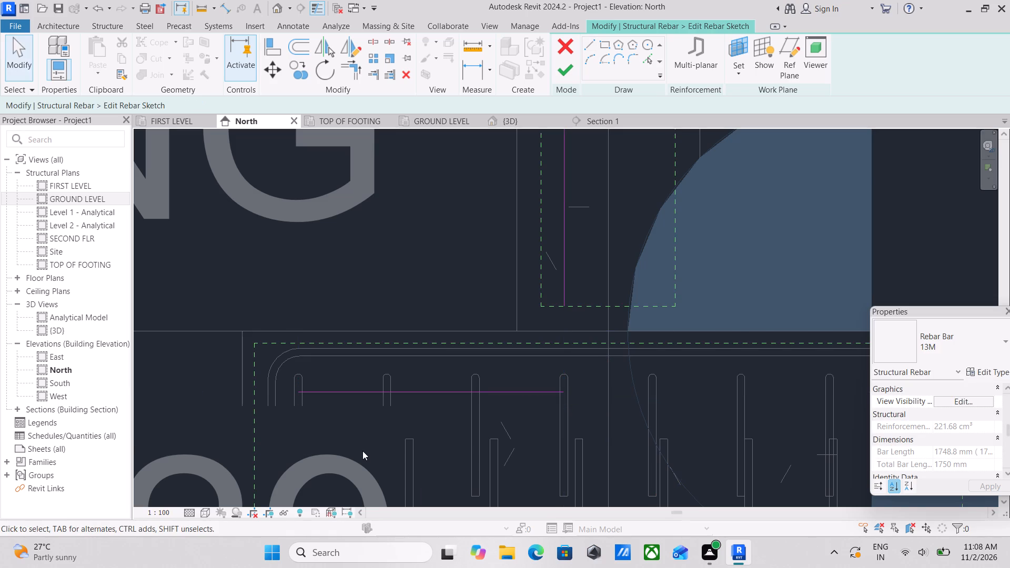
Trim the horizontal line and the vertical bar line to a corner, and finish the sketch as an L-shaped bar reaching into the footing.
{"action": "type", "text": "TR"}
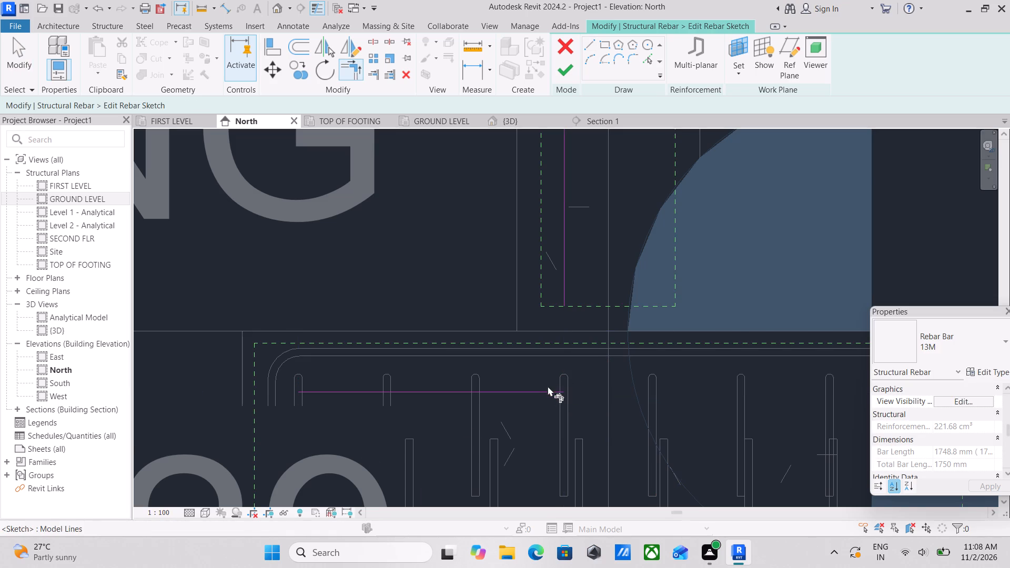
{"action": "left_click", "coordinate": [542, 391]}
{"action": "left_click", "coordinate": [565, 277]}
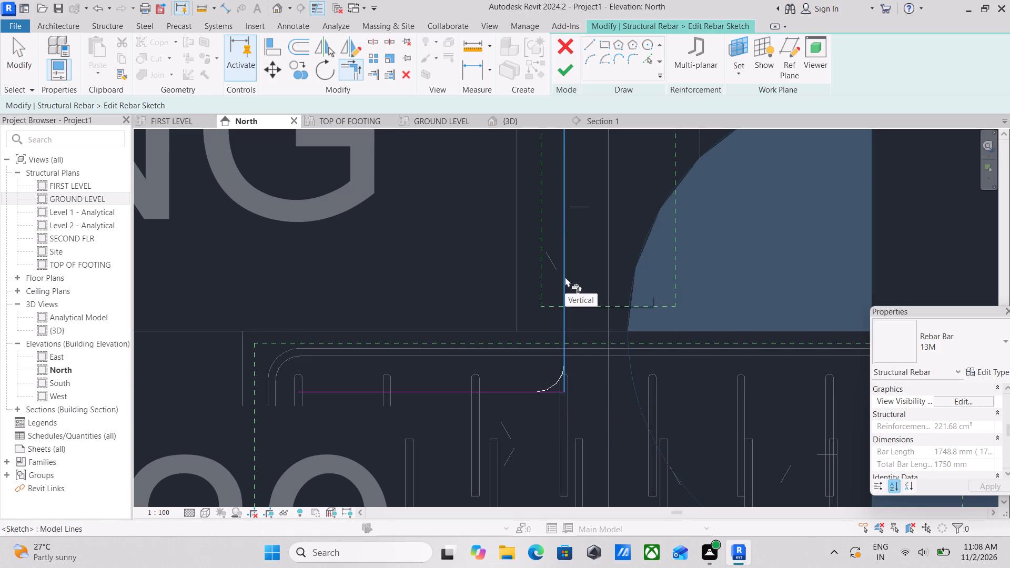
{"action": "scroll", "coordinate": [565, 277], "scroll_direction": "down", "scroll_amount": 3}
{"action": "middle_click_drag", "start_coordinate": [565, 277], "coordinate": [558, 387]}
{"action": "key", "text": "Escape"}
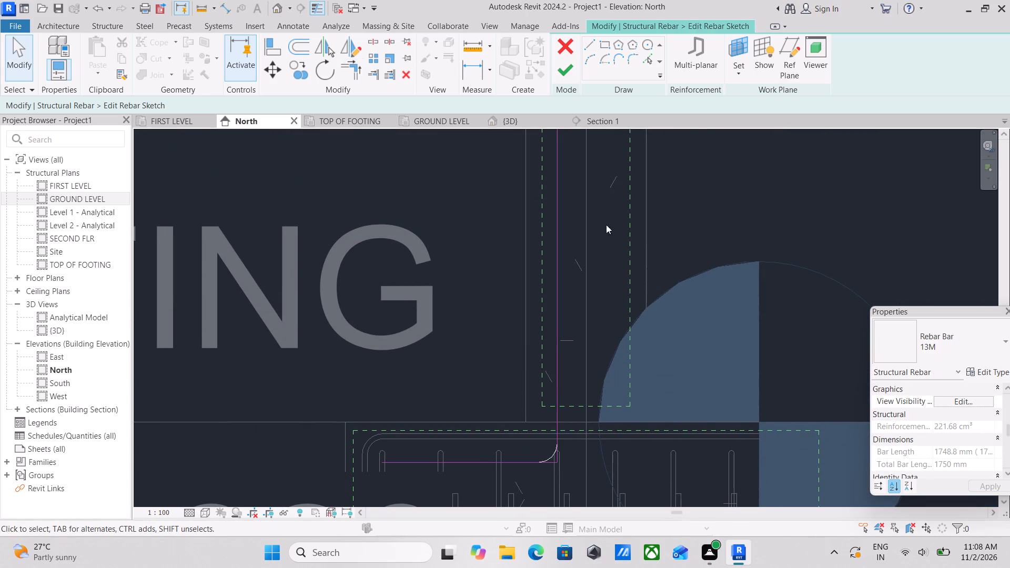
{"action": "left_click", "coordinate": [562, 74]}
{"action": "scroll", "coordinate": [581, 330], "scroll_direction": "down", "scroll_amount": 2}
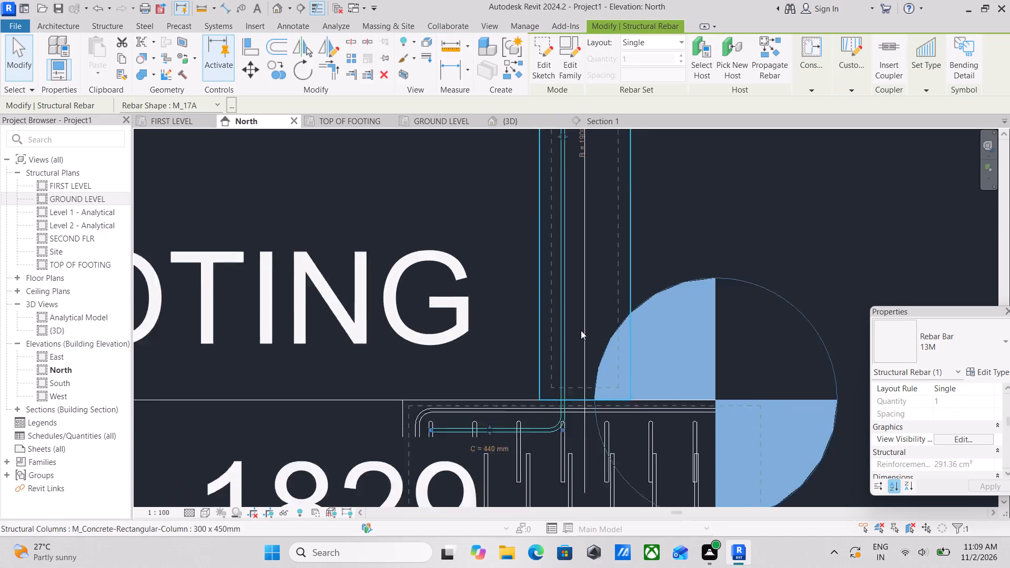
{"action": "scroll", "coordinate": [581, 330], "scroll_direction": "down", "scroll_amount": 4}
{"action": "key", "text": "Escape"}
{"action": "scroll", "coordinate": [554, 280], "scroll_direction": "down", "scroll_amount": 4}
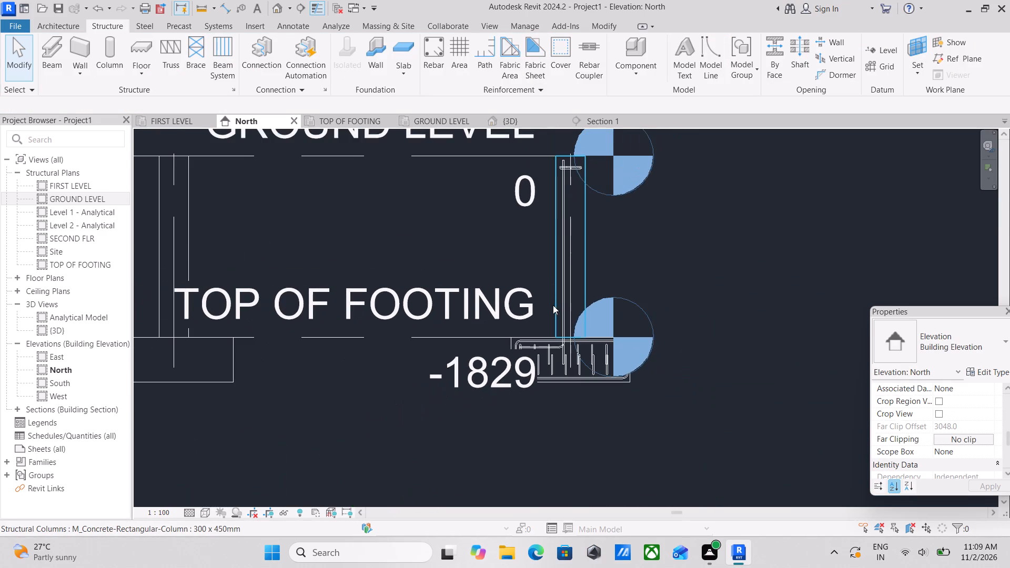
Open the {3D} view and examine the reinforced footing A-1 and its column among the surrounding footings.
{"action": "left_click", "coordinate": [515, 119]}
{"action": "scroll", "coordinate": [572, 271], "scroll_direction": "down", "scroll_amount": 2}
{"action": "middle_click_drag", "start_coordinate": [552, 290], "coordinate": [624, 388], "text": "shift"}
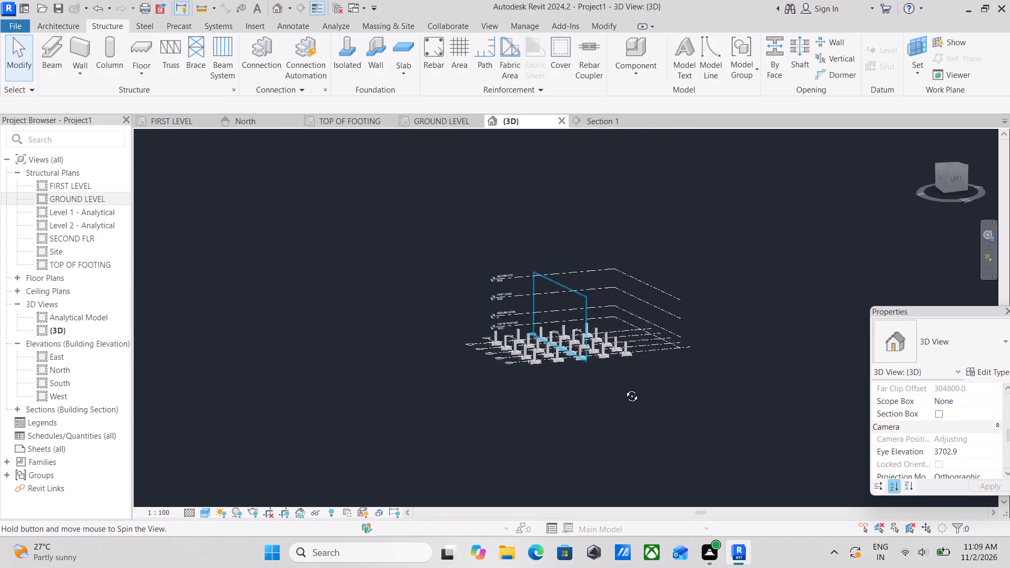
{"action": "middle_click_drag", "start_coordinate": [624, 388], "coordinate": [652, 490], "text": "shift"}
{"action": "scroll", "coordinate": [652, 490], "scroll_direction": "up", "scroll_amount": 1}
{"action": "scroll", "coordinate": [661, 409], "scroll_direction": "up", "scroll_amount": 3}
{"action": "scroll", "coordinate": [669, 307], "scroll_direction": "up", "scroll_amount": 3}
{"action": "key", "text": "Escape"}
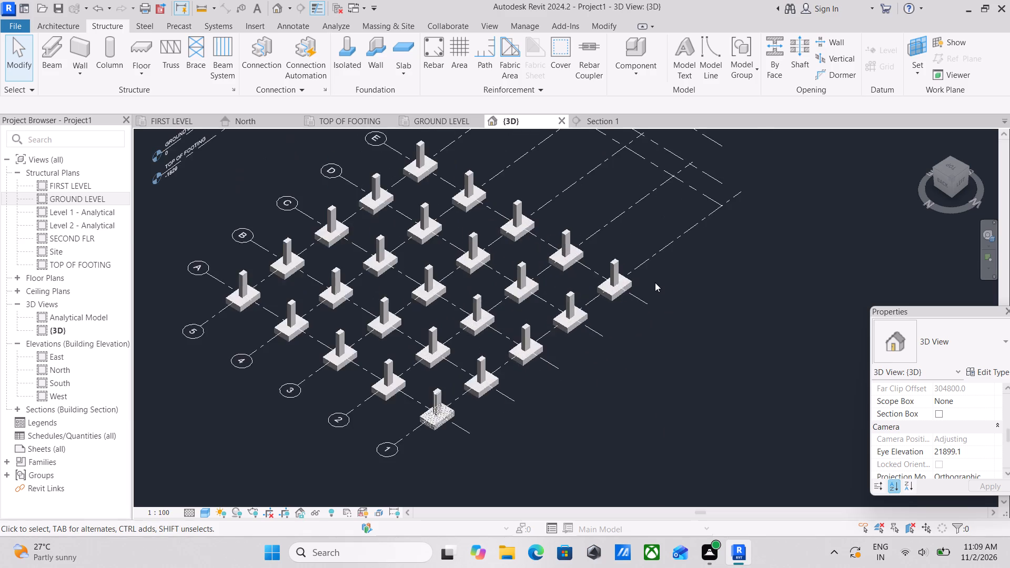
{"action": "scroll", "coordinate": [654, 282], "scroll_direction": "up", "scroll_amount": 12}
{"action": "scroll", "coordinate": [599, 291], "scroll_direction": "down", "scroll_amount": 5}
{"action": "scroll", "coordinate": [421, 338], "scroll_direction": "down", "scroll_amount": 2}
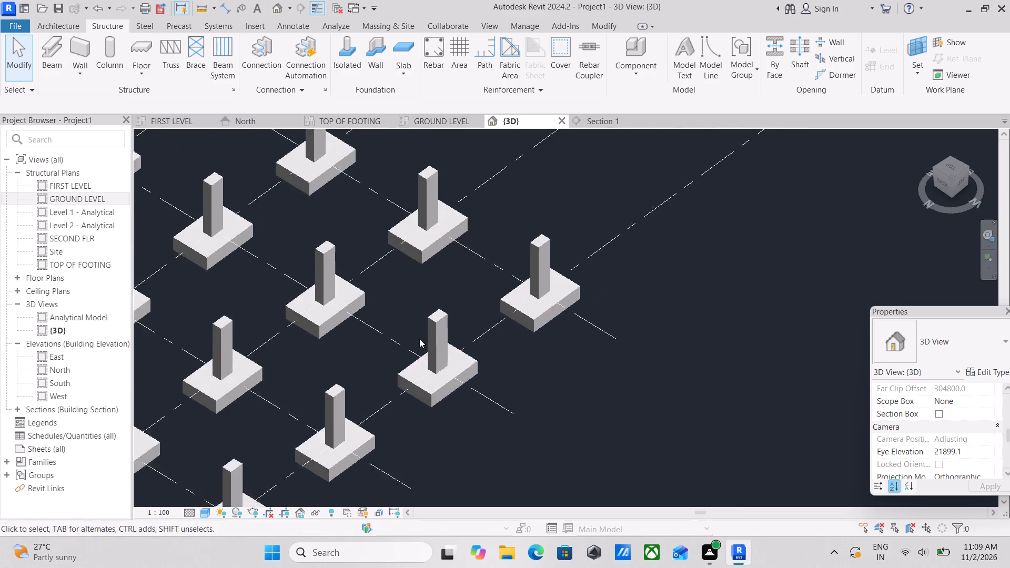
{"action": "scroll", "coordinate": [419, 339], "scroll_direction": "down", "scroll_amount": 2}
{"action": "middle_click_drag", "start_coordinate": [419, 339], "coordinate": [473, 434]}
{"action": "scroll", "coordinate": [271, 229], "scroll_direction": "down", "scroll_amount": 3}
{"action": "middle_click_drag", "start_coordinate": [271, 229], "coordinate": [488, 207]}
{"action": "middle_click_drag", "start_coordinate": [366, 351], "coordinate": [429, 269]}
{"action": "scroll", "coordinate": [448, 306], "scroll_direction": "up", "scroll_amount": 3}
{"action": "middle_click_drag", "start_coordinate": [502, 330], "coordinate": [431, 292]}
{"action": "scroll", "coordinate": [556, 414], "scroll_direction": "up", "scroll_amount": 2}
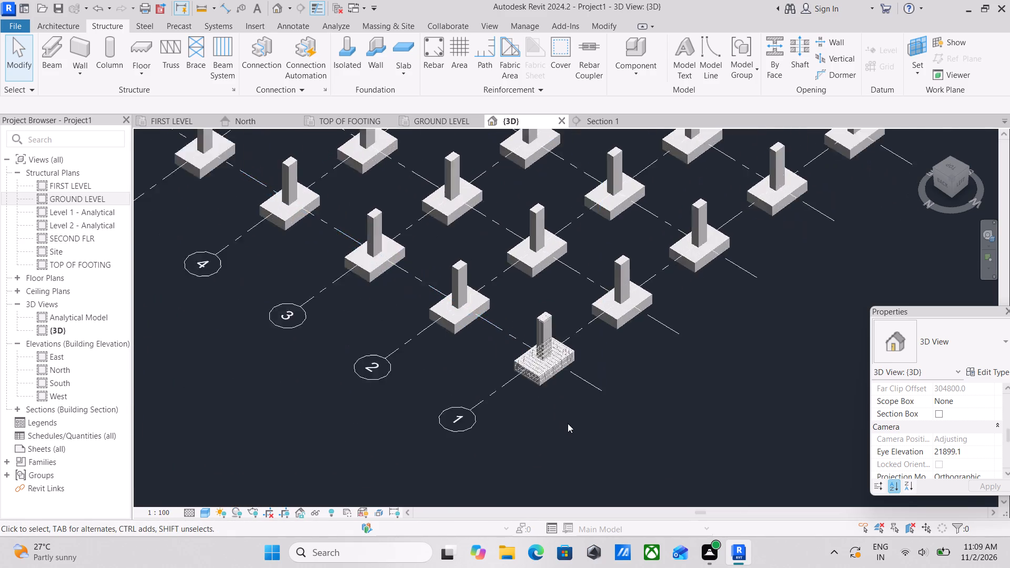
{"action": "scroll", "coordinate": [568, 423], "scroll_direction": "up", "scroll_amount": 2}
{"action": "scroll", "coordinate": [599, 357], "scroll_direction": "up", "scroll_amount": 4}
{"action": "scroll", "coordinate": [574, 300], "scroll_direction": "up", "scroll_amount": 4}
{"action": "scroll", "coordinate": [487, 309], "scroll_direction": "up", "scroll_amount": 3}
{"action": "scroll", "coordinate": [481, 315], "scroll_direction": "down", "scroll_amount": 2}
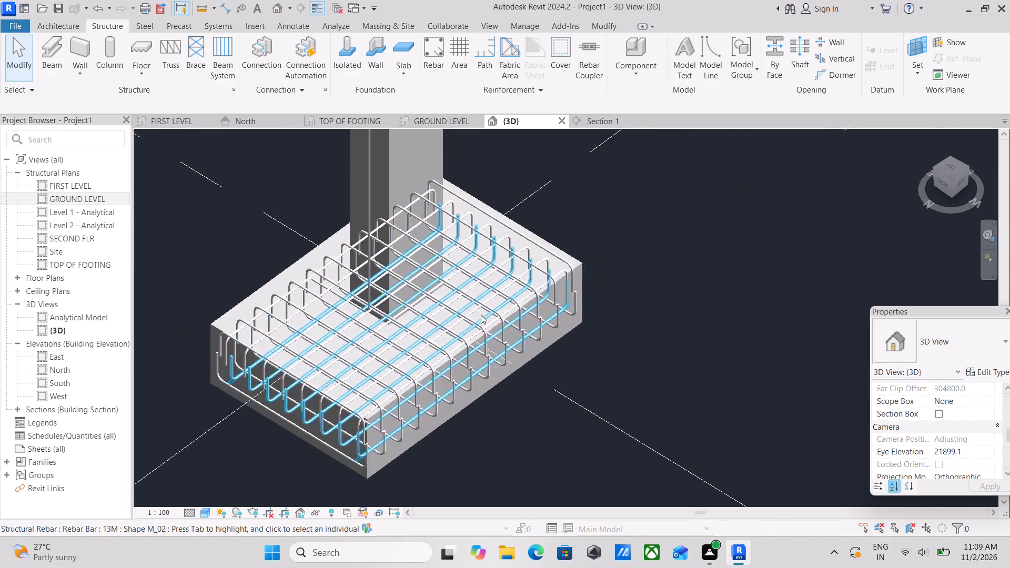
{"action": "scroll", "coordinate": [481, 315], "scroll_direction": "down", "scroll_amount": 5}
{"action": "middle_click_drag", "start_coordinate": [433, 306], "coordinate": [448, 408], "text": "shift"}
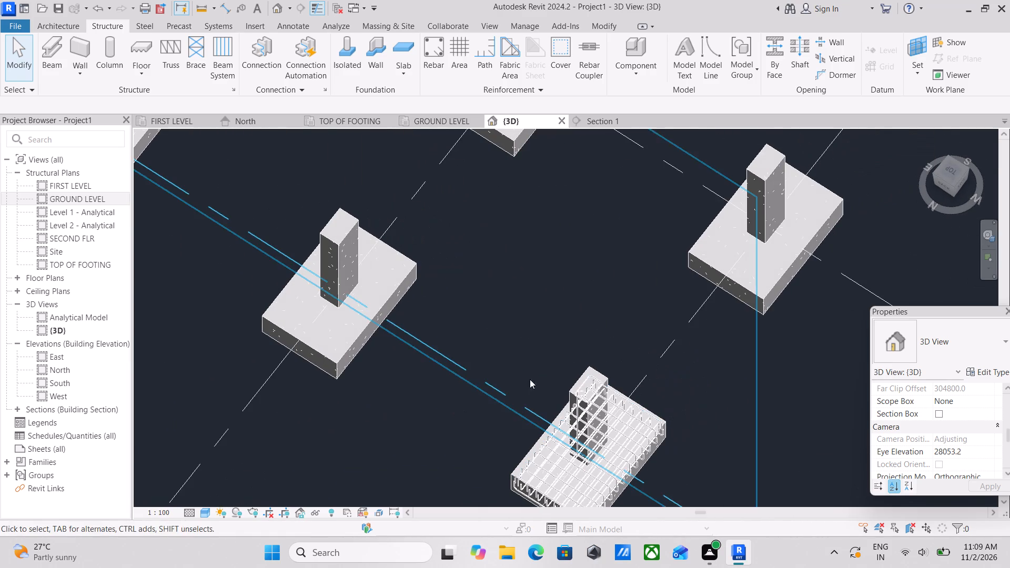
In the top orientation of the 3D view, rotate a copy of footing A-1's L-shaped bar about 45° outward around its column-end endpoint.
{"action": "left_click", "coordinate": [946, 170]}
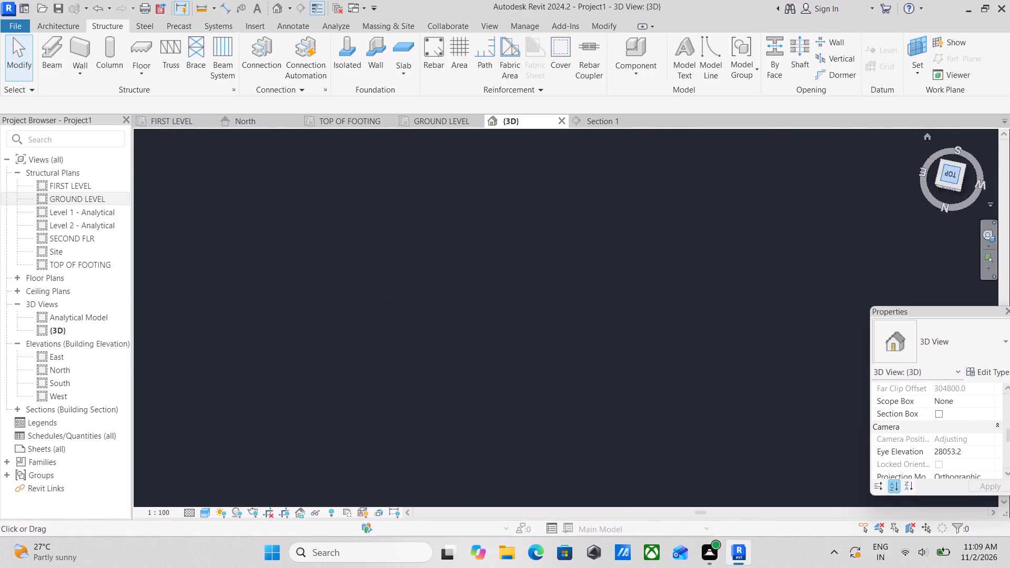
{"action": "scroll", "coordinate": [701, 276], "scroll_direction": "up", "scroll_amount": 3}
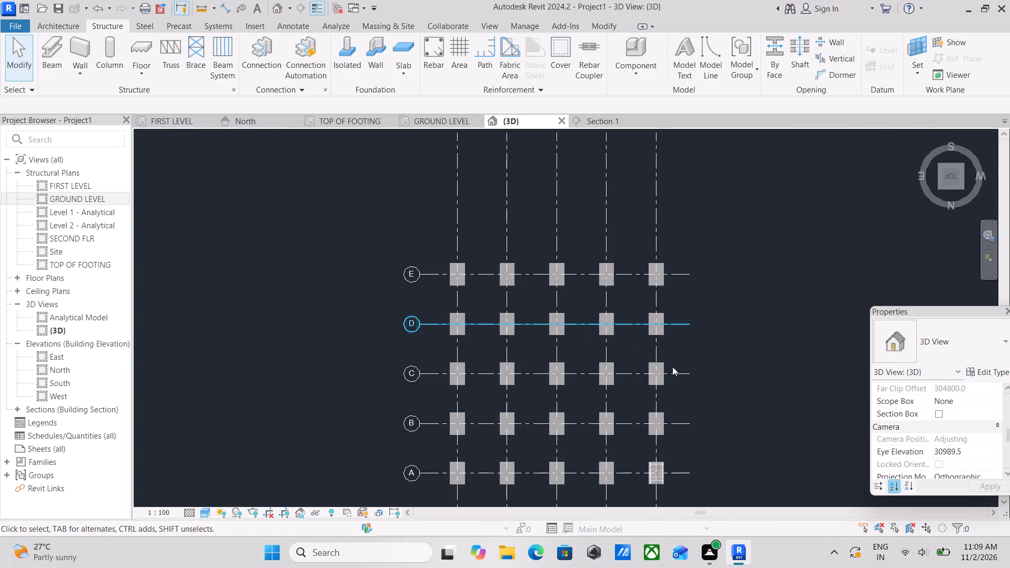
{"action": "middle_click_drag", "start_coordinate": [670, 359], "coordinate": [644, 242]}
{"action": "scroll", "coordinate": [603, 395], "scroll_direction": "up", "scroll_amount": 4}
{"action": "scroll", "coordinate": [704, 310], "scroll_direction": "up", "scroll_amount": 4}
{"action": "middle_click_drag", "start_coordinate": [704, 309], "coordinate": [695, 311]}
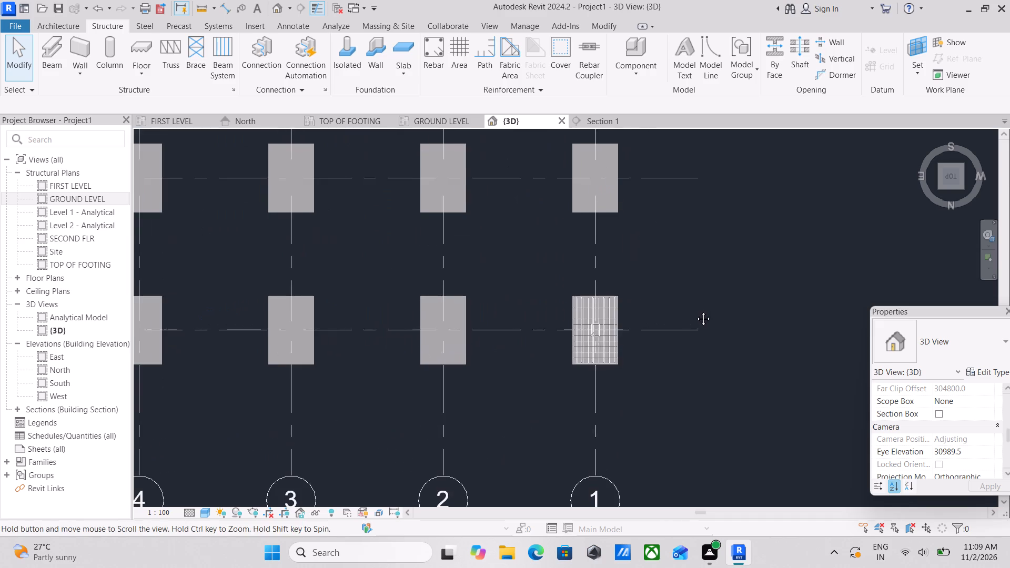
{"action": "middle_click_drag", "start_coordinate": [695, 311], "coordinate": [637, 330]}
{"action": "scroll", "coordinate": [583, 336], "scroll_direction": "up", "scroll_amount": 5}
{"action": "scroll", "coordinate": [485, 379], "scroll_direction": "up", "scroll_amount": 6}
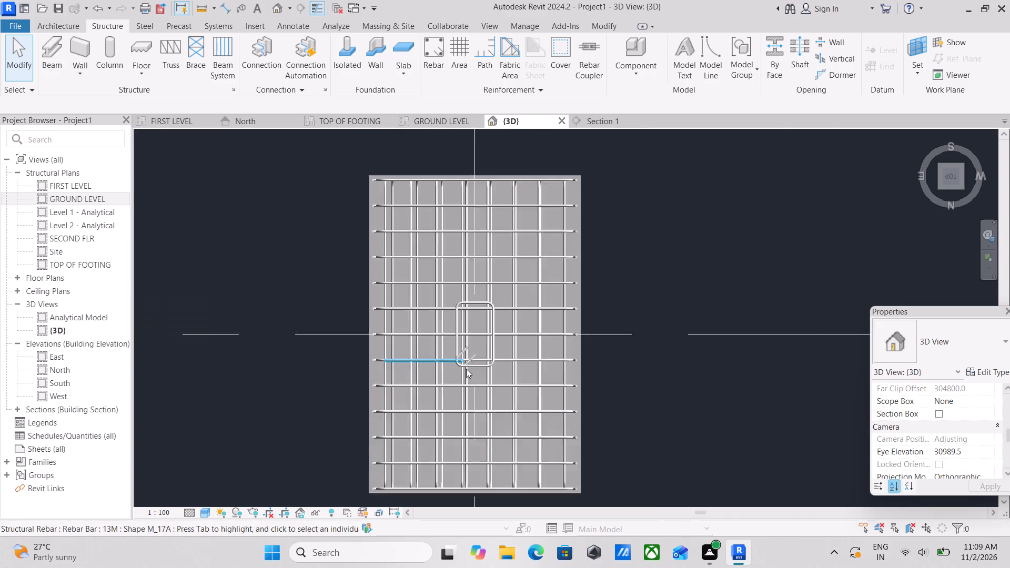
{"action": "scroll", "coordinate": [466, 369], "scroll_direction": "up", "scroll_amount": 6}
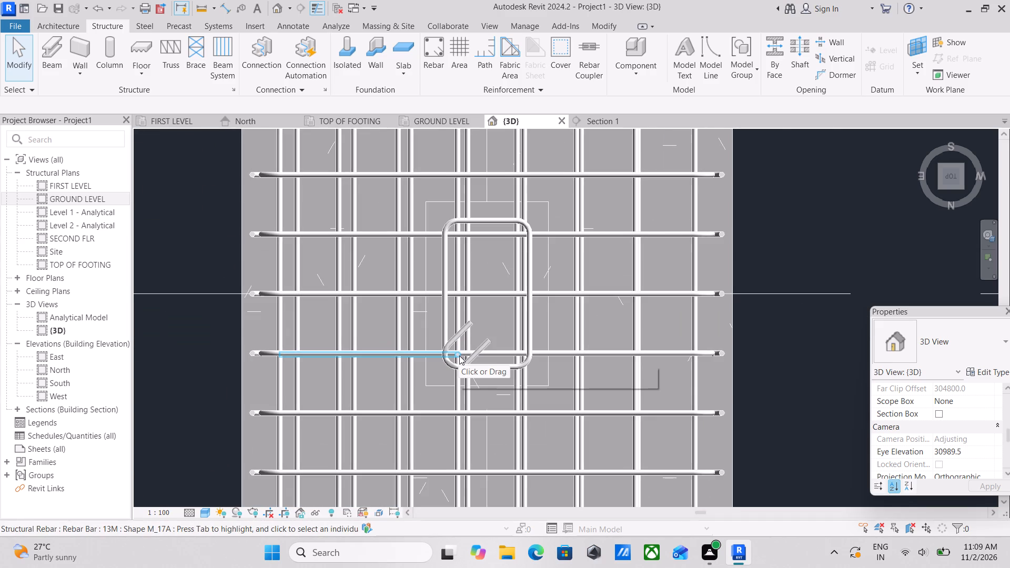
{"action": "left_click", "coordinate": [459, 356]}
{"action": "scroll", "coordinate": [459, 356], "scroll_direction": "up", "scroll_amount": 2}
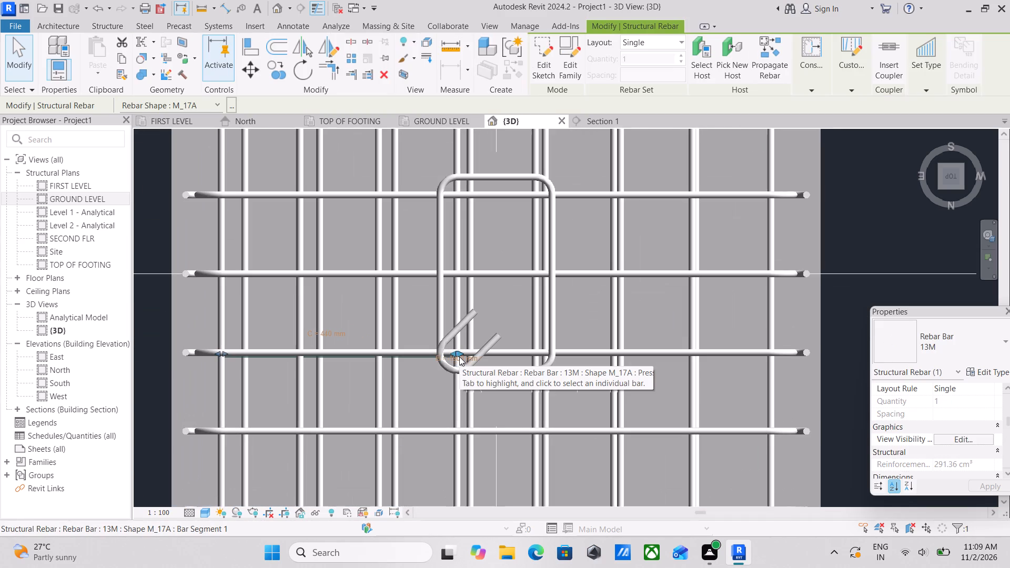
{"action": "scroll", "coordinate": [459, 357], "scroll_direction": "down", "scroll_amount": 3}
{"action": "middle_click_drag", "start_coordinate": [459, 357], "coordinate": [458, 307]}
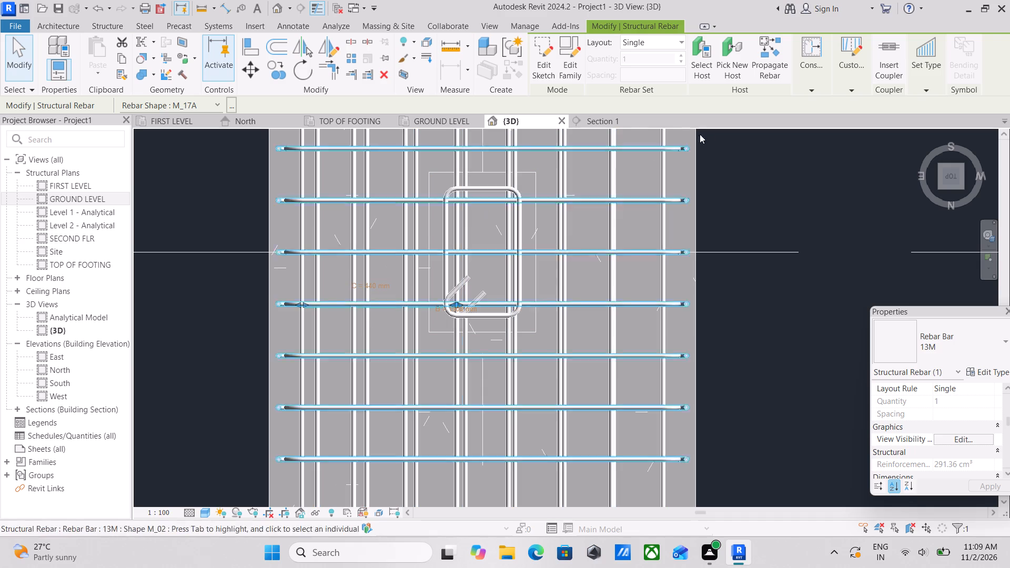
{"action": "left_click", "coordinate": [307, 74]}
{"action": "scroll", "coordinate": [476, 295], "scroll_direction": "up", "scroll_amount": 5}
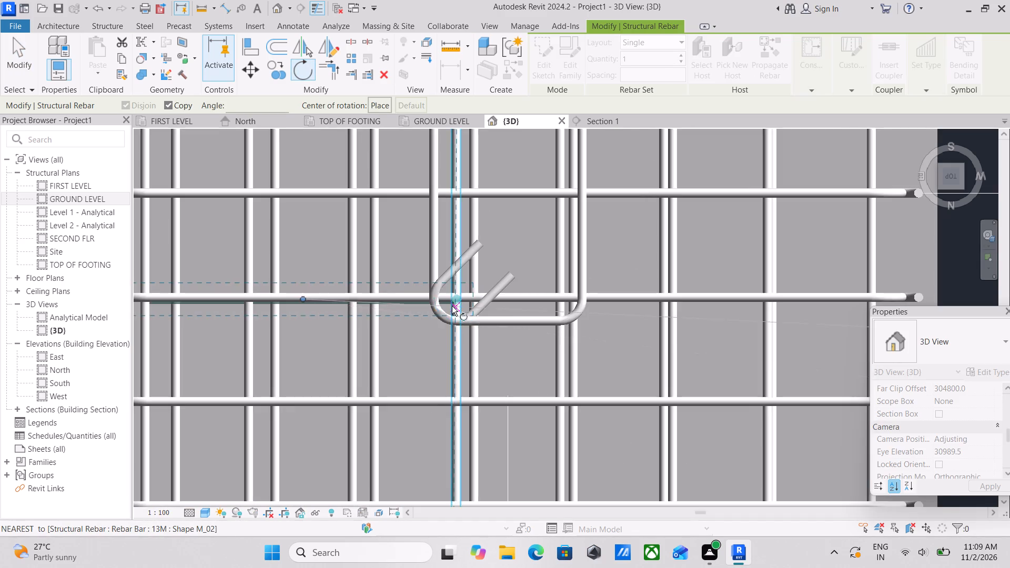
{"action": "scroll", "coordinate": [452, 306], "scroll_direction": "up", "scroll_amount": 8}
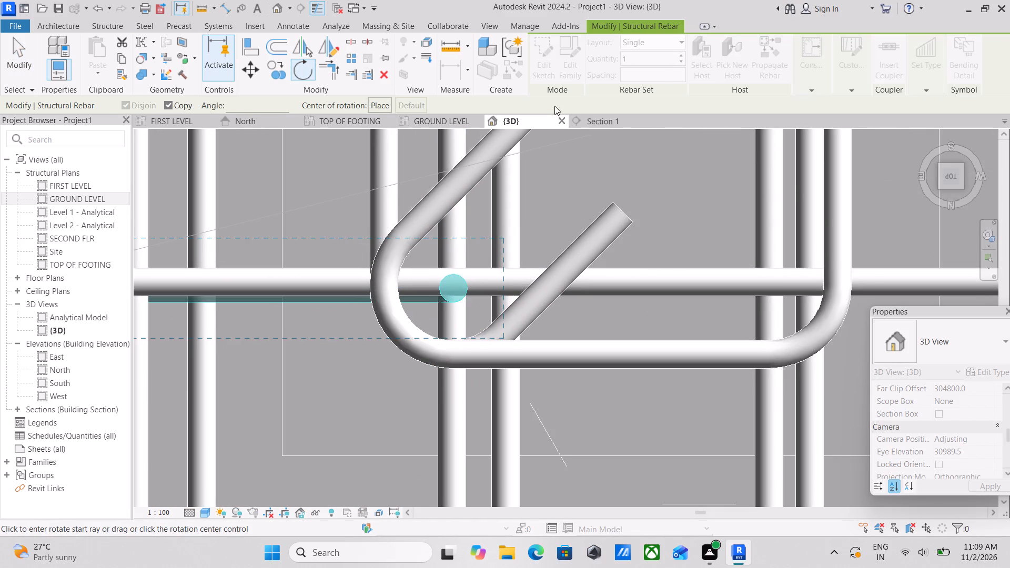
{"action": "left_click", "coordinate": [378, 102]}
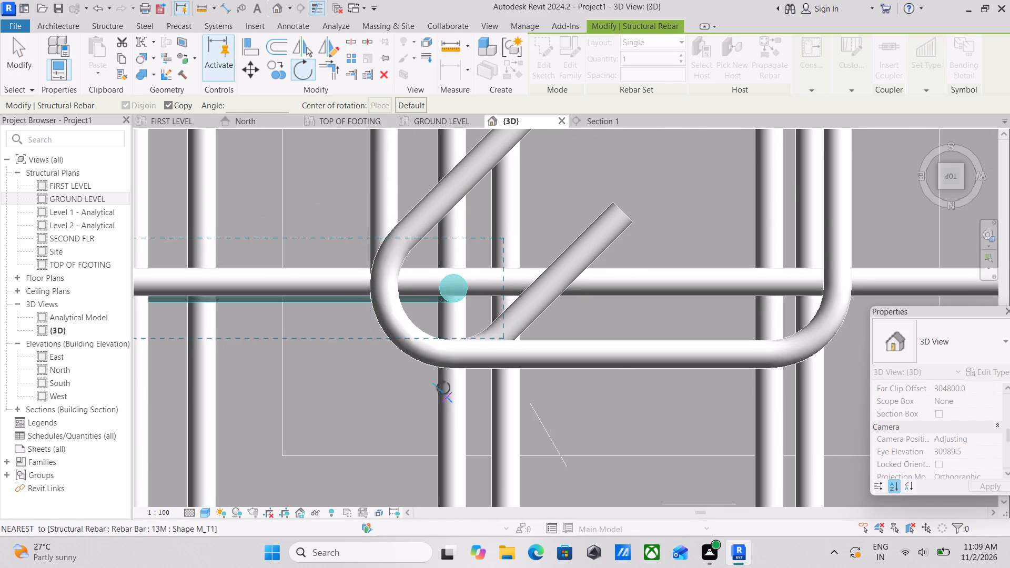
{"action": "left_click", "coordinate": [453, 290]}
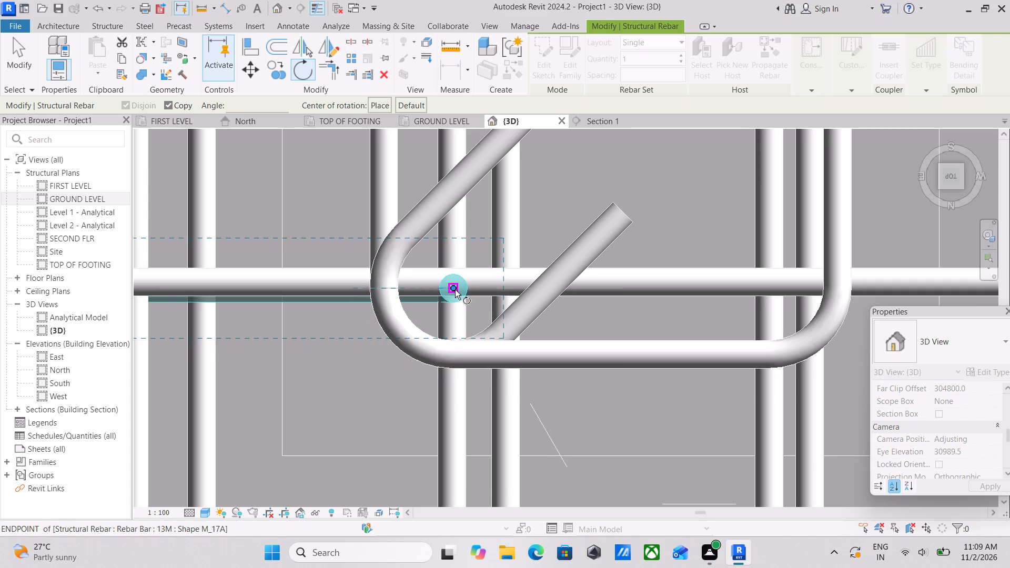
{"action": "scroll", "coordinate": [460, 306], "scroll_direction": "down", "scroll_amount": 1}
{"action": "middle_click_drag", "start_coordinate": [404, 306], "coordinate": [436, 302]}
{"action": "scroll", "coordinate": [402, 307], "scroll_direction": "down", "scroll_amount": 1}
{"action": "scroll", "coordinate": [237, 298], "scroll_direction": "down", "scroll_amount": 2}
{"action": "middle_click_drag", "start_coordinate": [237, 298], "coordinate": [511, 324]}
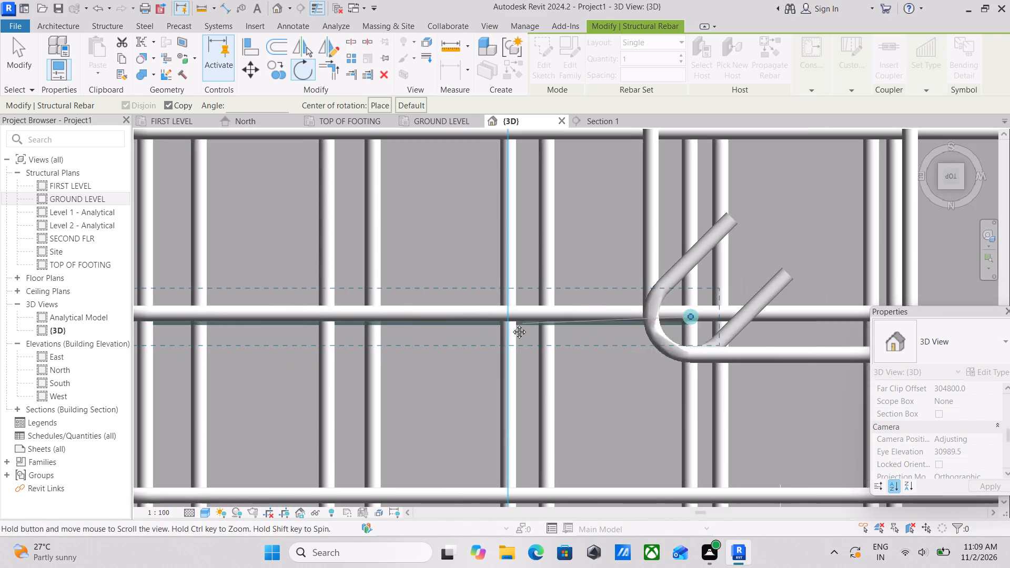
{"action": "middle_click_drag", "start_coordinate": [511, 324], "coordinate": [511, 323]}
{"action": "scroll", "coordinate": [464, 324], "scroll_direction": "down", "scroll_amount": 3}
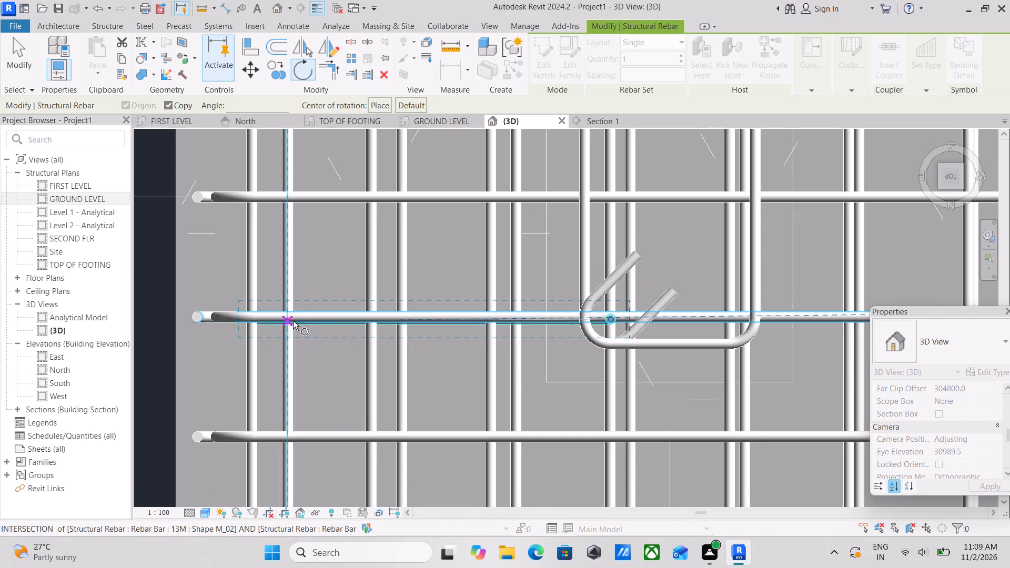
{"action": "left_click", "coordinate": [372, 315]}
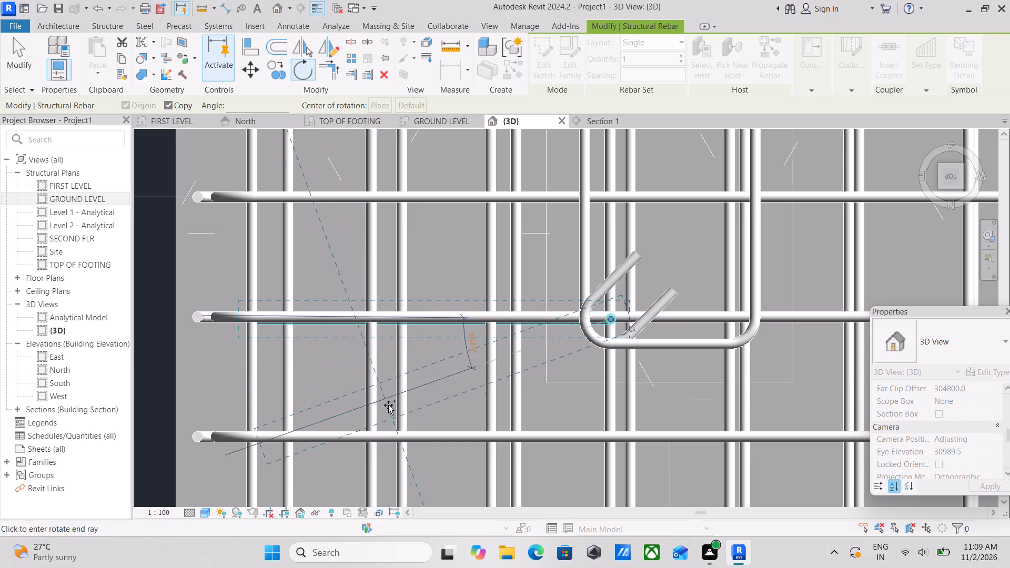
{"action": "scroll", "coordinate": [400, 408], "scroll_direction": "down", "scroll_amount": 1}
{"action": "middle_click_drag", "start_coordinate": [397, 397], "coordinate": [393, 310]}
{"action": "scroll", "coordinate": [392, 350], "scroll_direction": "down", "scroll_amount": 2}
{"action": "middle_click_drag", "start_coordinate": [392, 350], "coordinate": [397, 306]}
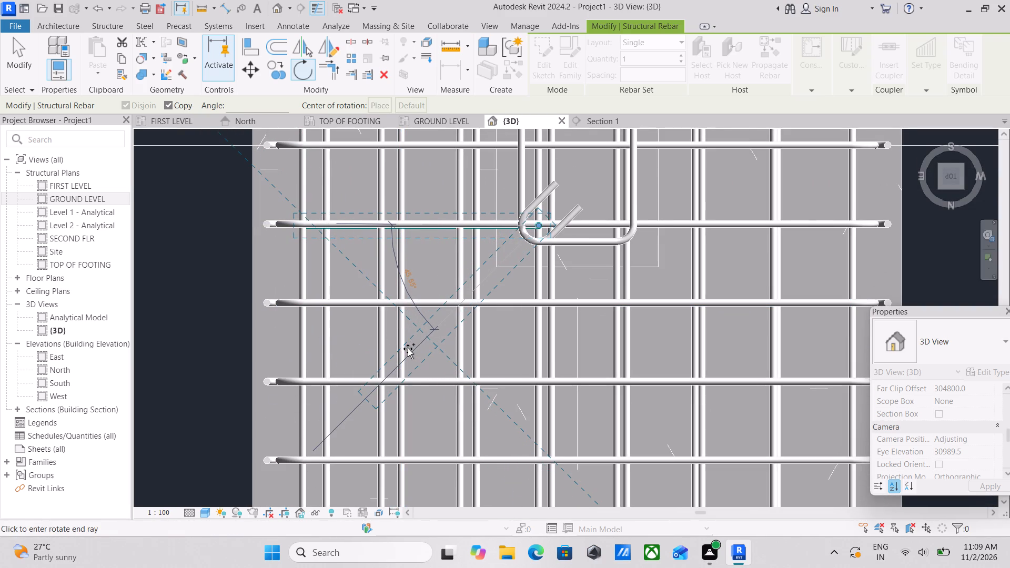
{"action": "left_click", "coordinate": [408, 349]}
{"action": "scroll", "coordinate": [512, 285], "scroll_direction": "down", "scroll_amount": 3}
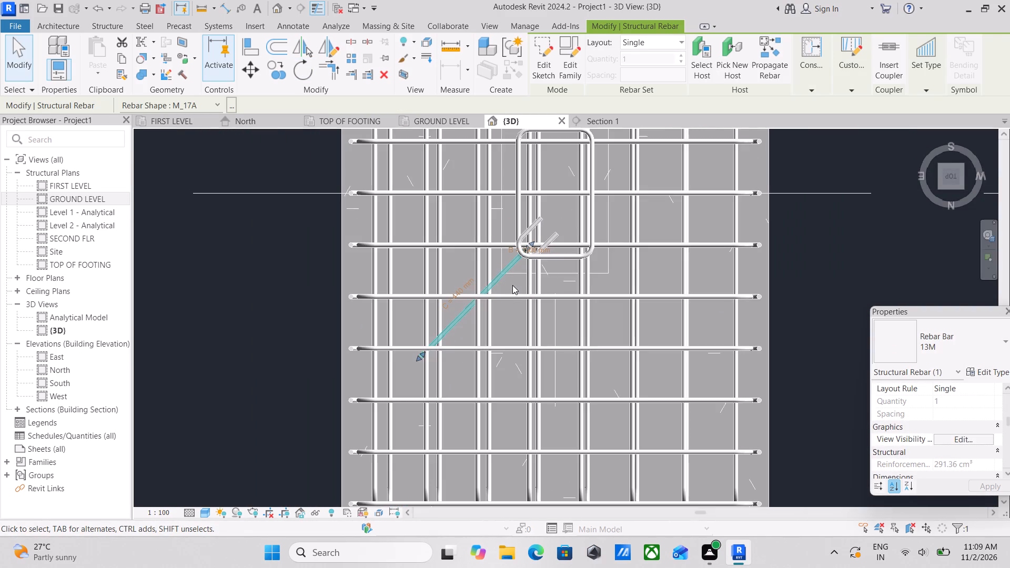
{"action": "key", "text": "Escape"}
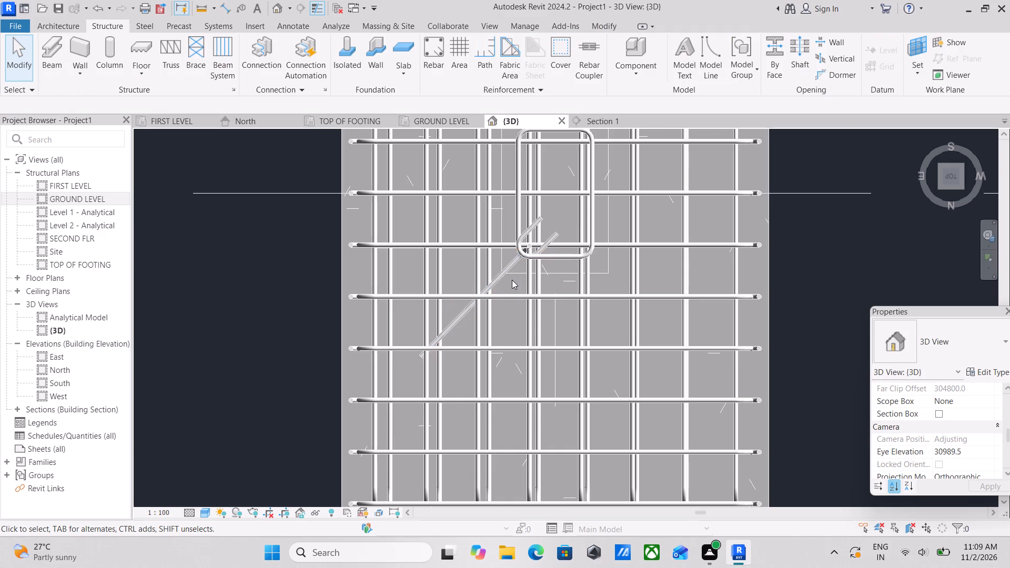
Select the diagonal L-shaped bar at the column tie's hooked corner.
{"action": "scroll", "coordinate": [512, 280], "scroll_direction": "up", "scroll_amount": 3}
{"action": "middle_click_drag", "start_coordinate": [512, 274], "coordinate": [444, 324]}
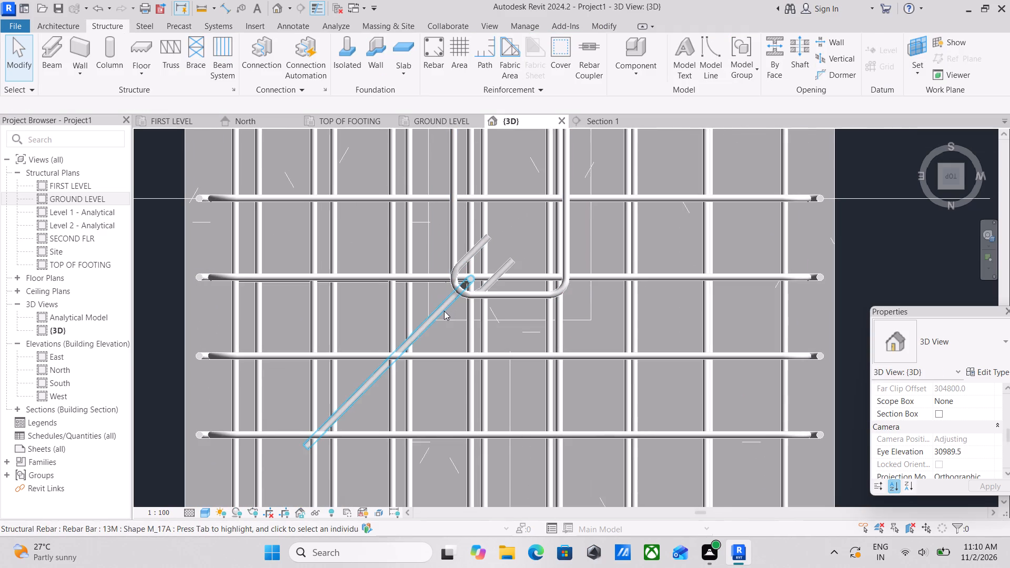
{"action": "left_click", "coordinate": [444, 311]}
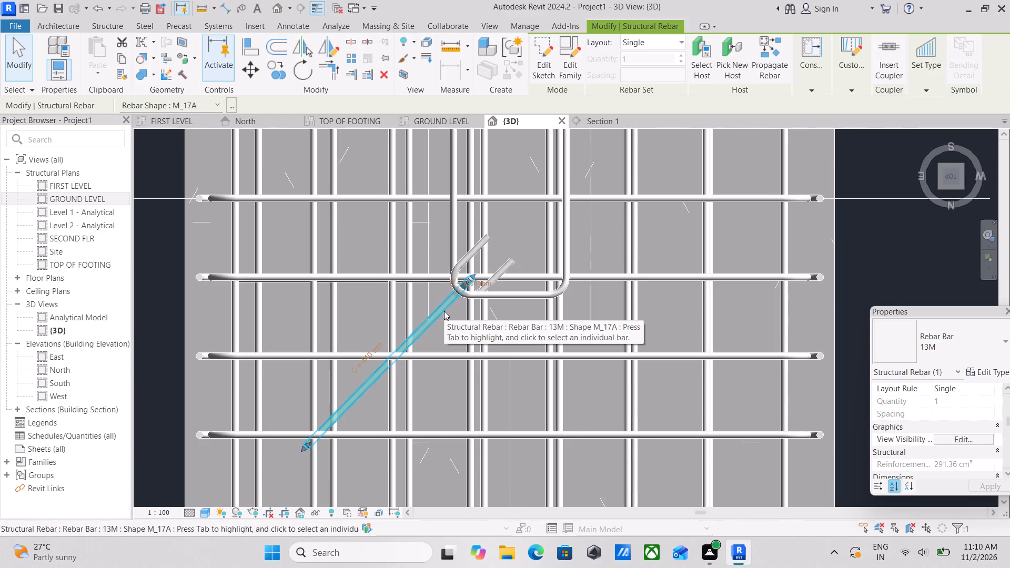
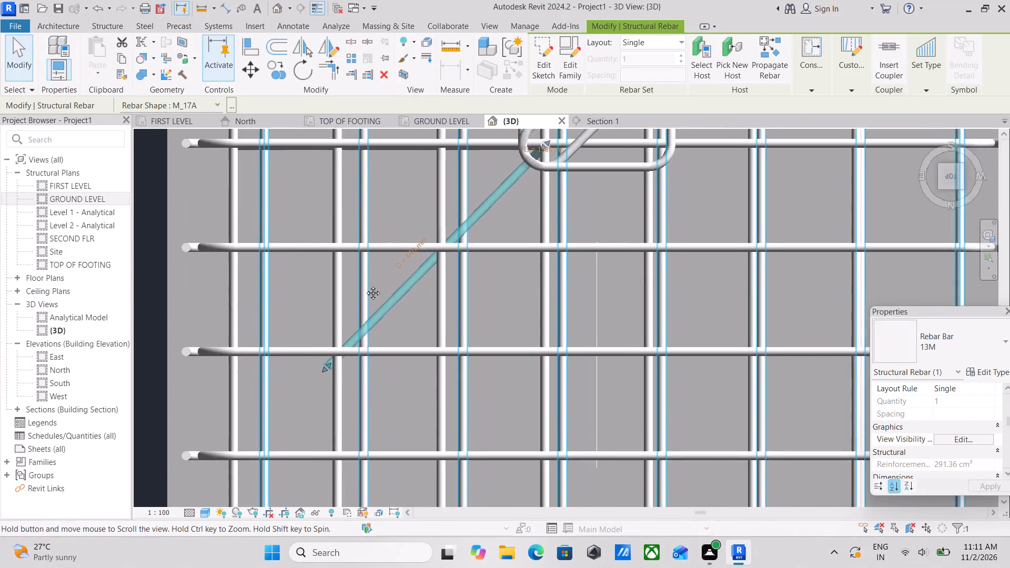
Stretch the outer end of the diagonal L-shaped bar's footing leg slightly farther away from the column tie.
{"action": "middle_click_drag", "start_coordinate": [365, 285], "coordinate": [368, 283]}
{"action": "scroll", "coordinate": [389, 338], "scroll_direction": "down", "scroll_amount": 3}
{"action": "scroll", "coordinate": [510, 278], "scroll_direction": "down", "scroll_amount": 4}
{"action": "key", "text": "Escape"}
{"action": "scroll", "coordinate": [446, 282], "scroll_direction": "up", "scroll_amount": 7}
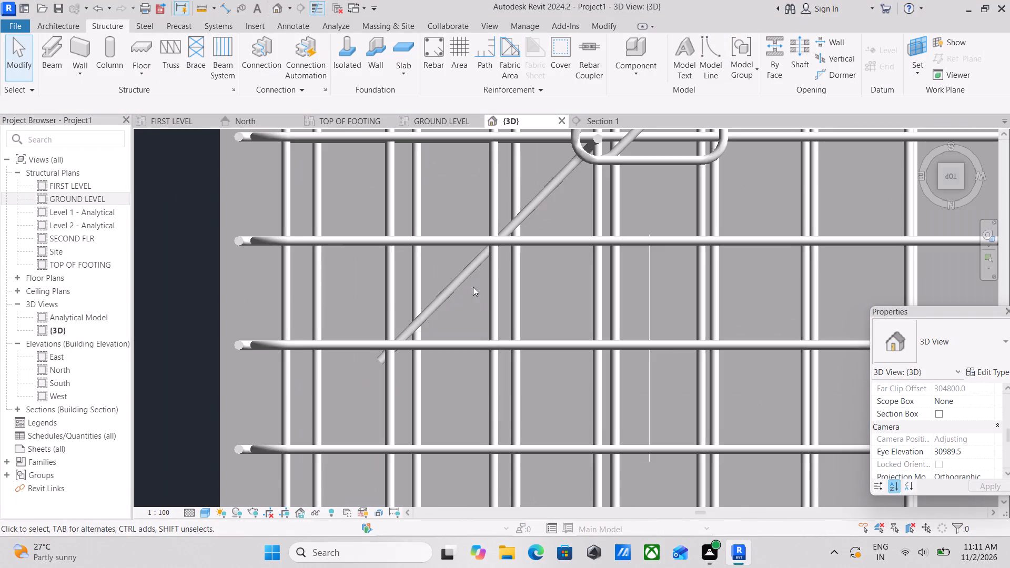
{"action": "middle_click_drag", "start_coordinate": [471, 286], "coordinate": [417, 357]}
{"action": "scroll", "coordinate": [417, 357], "scroll_direction": "up", "scroll_amount": 1}
{"action": "scroll", "coordinate": [422, 348], "scroll_direction": "down", "scroll_amount": 4}
{"action": "left_click", "coordinate": [414, 344]}
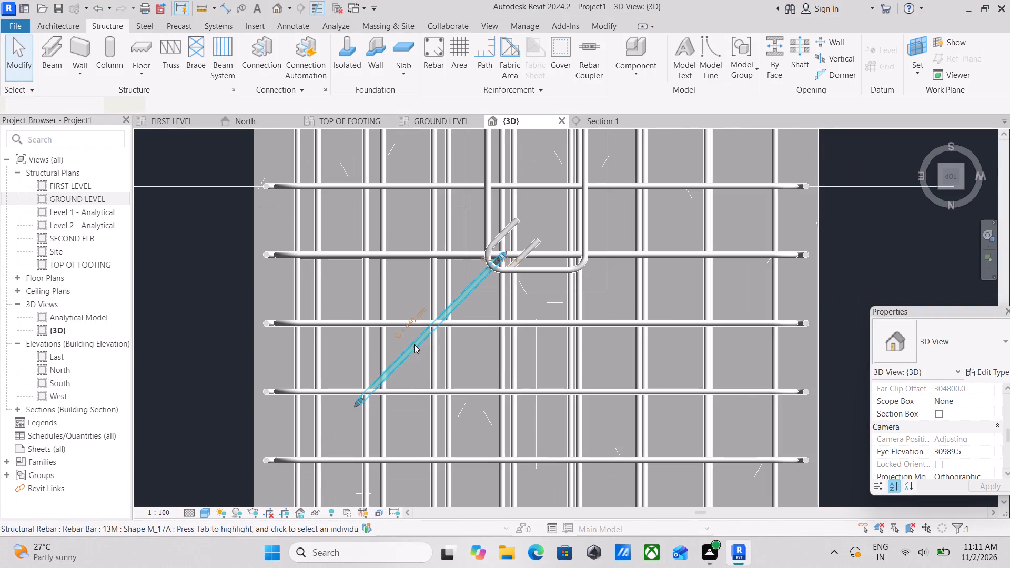
{"action": "scroll", "coordinate": [414, 344], "scroll_direction": "down", "scroll_amount": 1}
{"action": "middle_click_drag", "start_coordinate": [414, 344], "coordinate": [509, 288]}
{"action": "left_click_drag", "start_coordinate": [458, 339], "coordinate": [453, 341]}
{"action": "scroll", "coordinate": [511, 315], "scroll_direction": "down", "scroll_amount": 3}
{"action": "middle_click_drag", "start_coordinate": [511, 315], "coordinate": [494, 364]}
{"action": "key", "text": "Escape"}
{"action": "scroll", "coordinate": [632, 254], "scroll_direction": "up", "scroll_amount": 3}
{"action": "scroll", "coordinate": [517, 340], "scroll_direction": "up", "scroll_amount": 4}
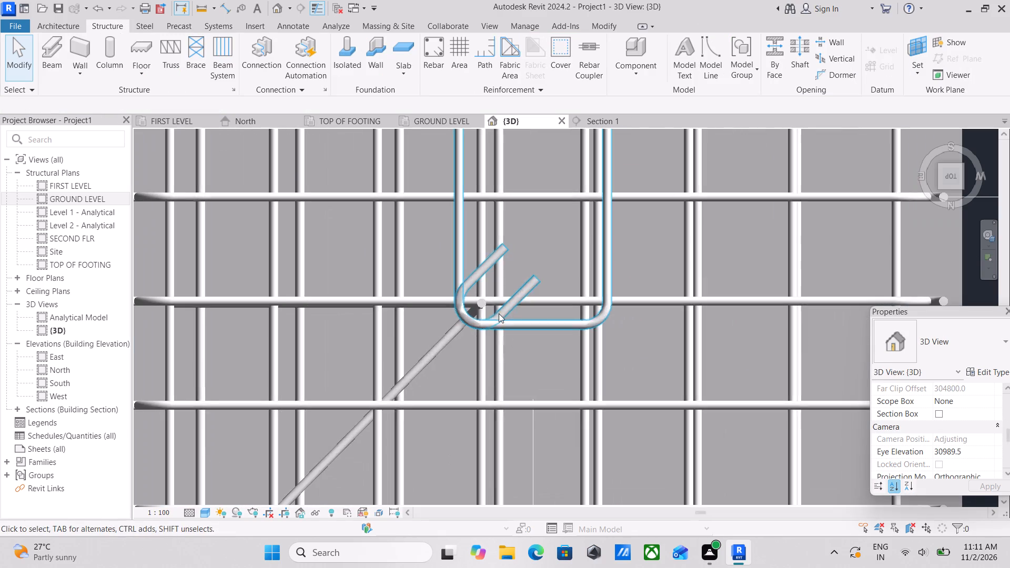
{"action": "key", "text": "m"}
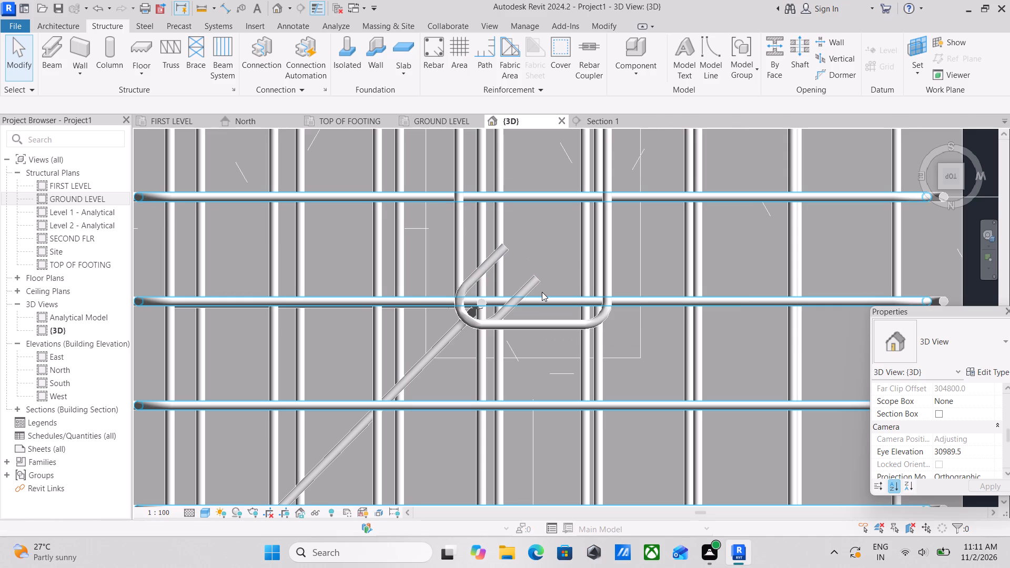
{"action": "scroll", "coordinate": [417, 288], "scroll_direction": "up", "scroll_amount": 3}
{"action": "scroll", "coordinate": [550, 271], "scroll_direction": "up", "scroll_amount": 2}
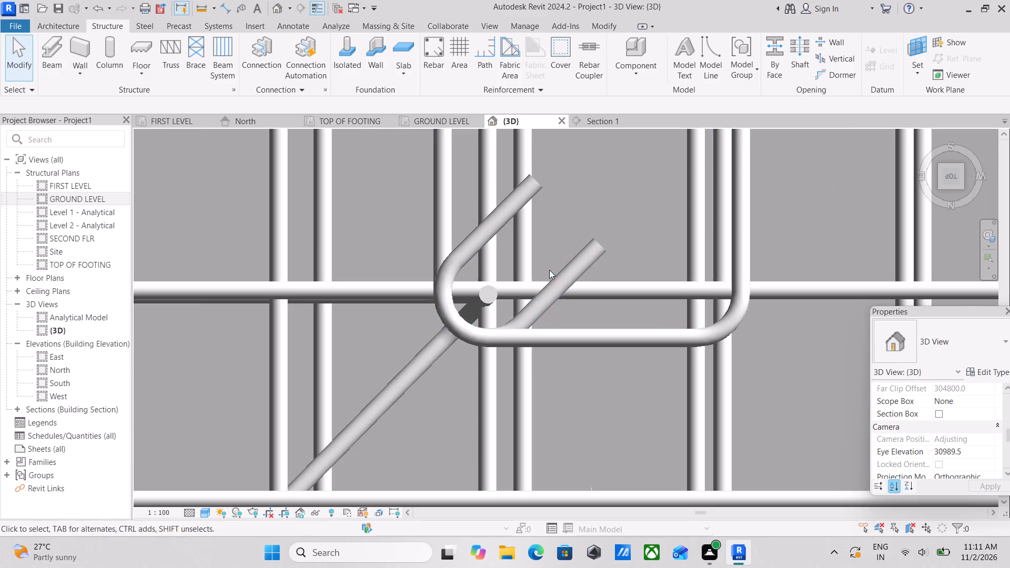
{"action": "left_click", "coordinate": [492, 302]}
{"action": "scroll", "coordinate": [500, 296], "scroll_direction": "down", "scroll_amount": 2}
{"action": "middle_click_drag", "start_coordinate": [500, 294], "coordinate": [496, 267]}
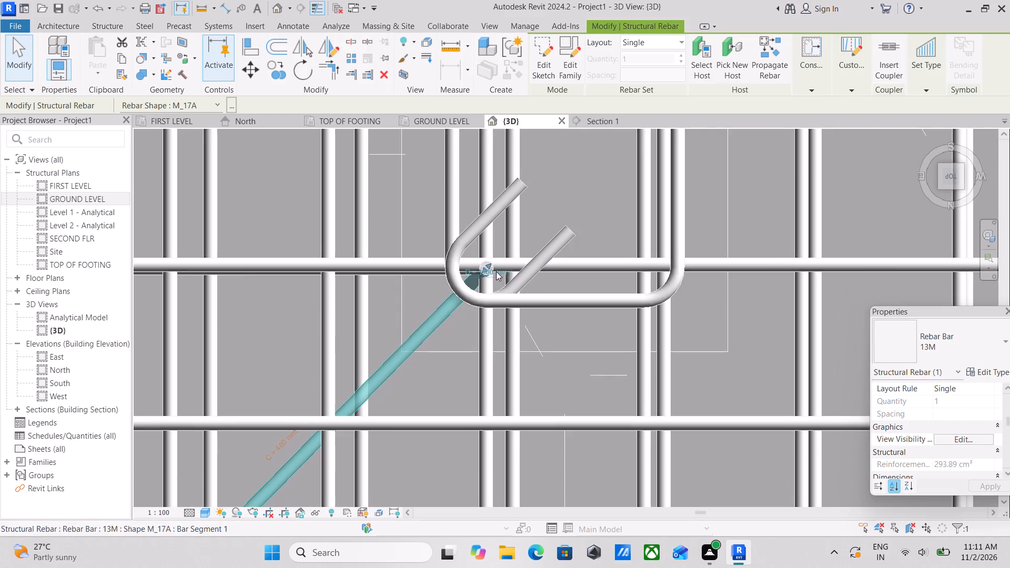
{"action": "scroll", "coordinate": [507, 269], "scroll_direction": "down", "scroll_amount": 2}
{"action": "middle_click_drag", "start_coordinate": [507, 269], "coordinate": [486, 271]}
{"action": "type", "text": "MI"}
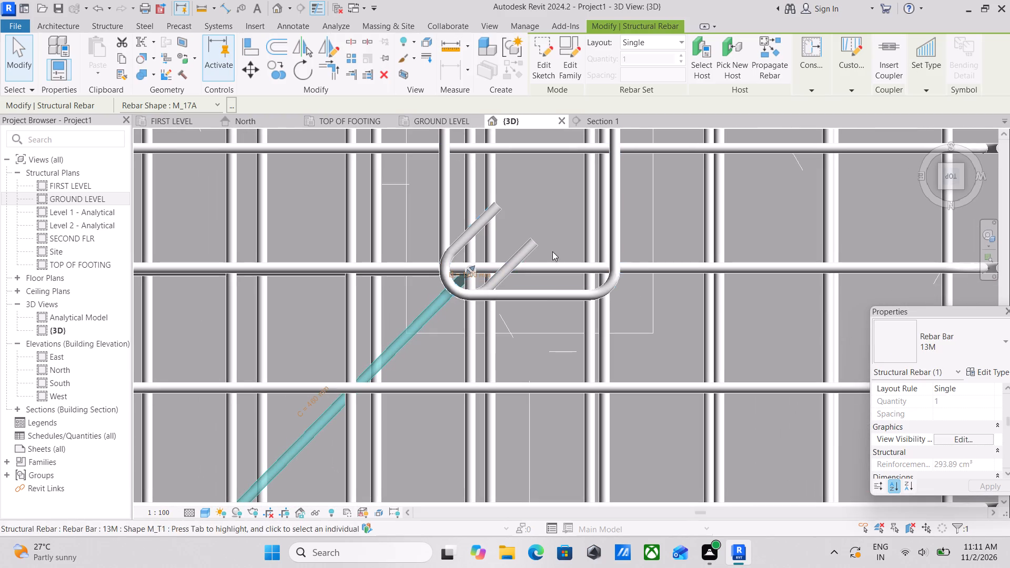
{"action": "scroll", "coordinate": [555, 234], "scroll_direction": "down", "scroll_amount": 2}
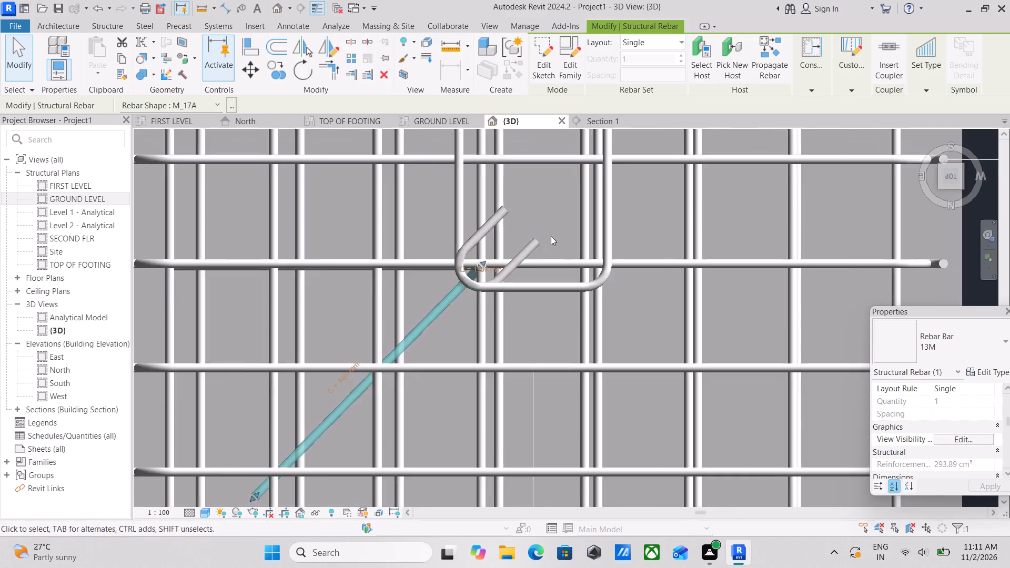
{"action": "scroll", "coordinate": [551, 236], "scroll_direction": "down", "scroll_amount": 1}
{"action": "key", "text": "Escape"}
Mirror a copy of the diagonal L-shaped bar about a vertical axis through the midpoint of the column tie's lower short side, and dismiss the save reminder.
{"action": "left_click", "coordinate": [463, 290]}
{"action": "scroll", "coordinate": [466, 297], "scroll_direction": "down", "scroll_amount": 2}
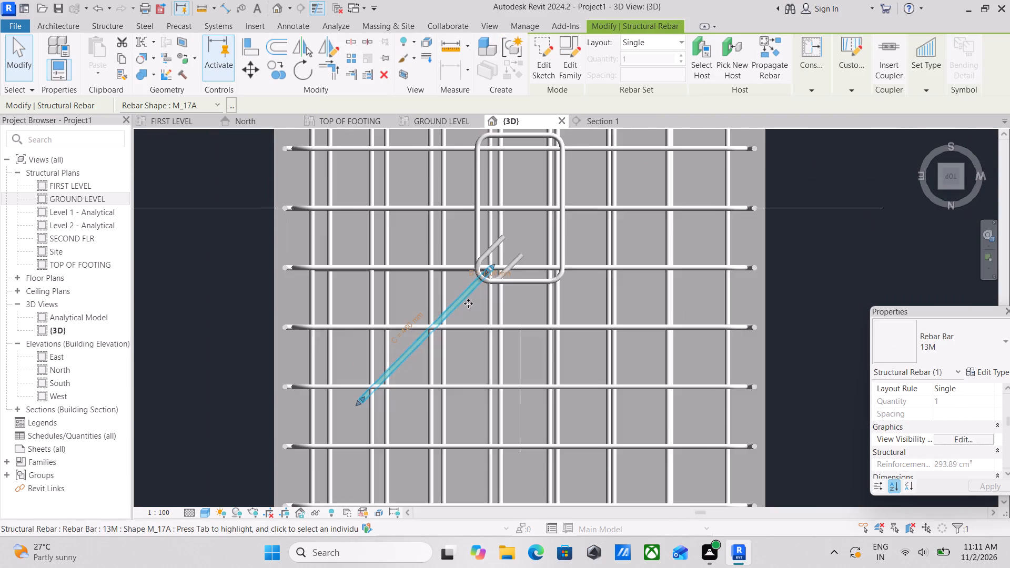
{"action": "middle_click_drag", "start_coordinate": [468, 303], "coordinate": [526, 310]}
{"action": "scroll", "coordinate": [544, 301], "scroll_direction": "up", "scroll_amount": 3}
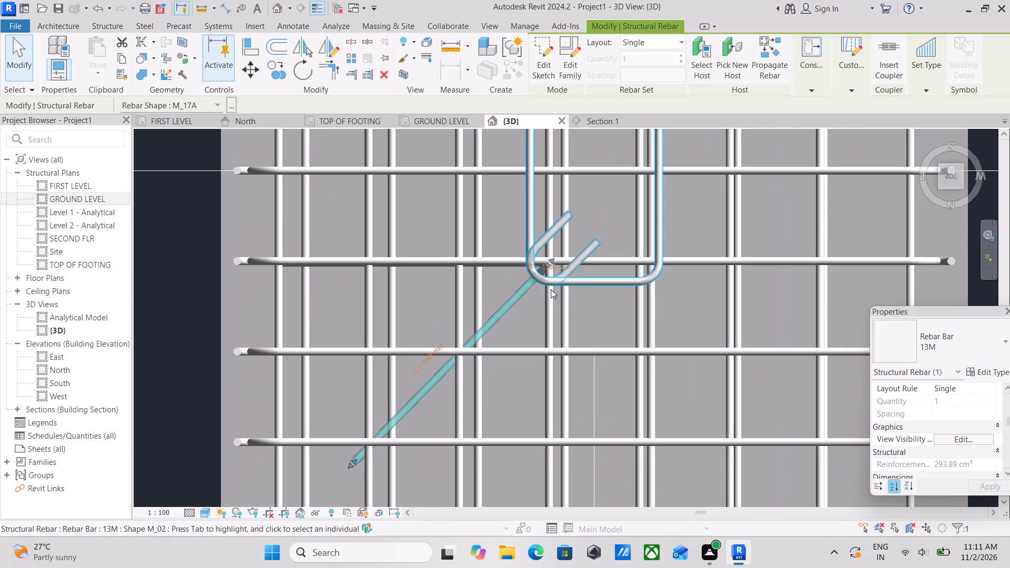
{"action": "middle_click_drag", "start_coordinate": [553, 286], "coordinate": [506, 287]}
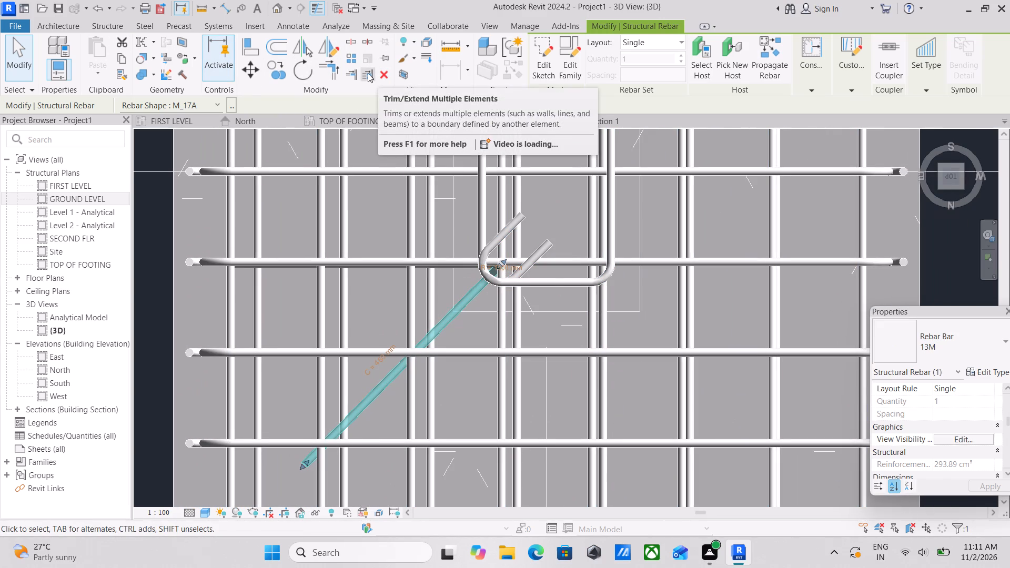
{"action": "scroll", "coordinate": [531, 290], "scroll_direction": "up", "scroll_amount": 4}
{"action": "middle_click_drag", "start_coordinate": [540, 263], "coordinate": [458, 317]}
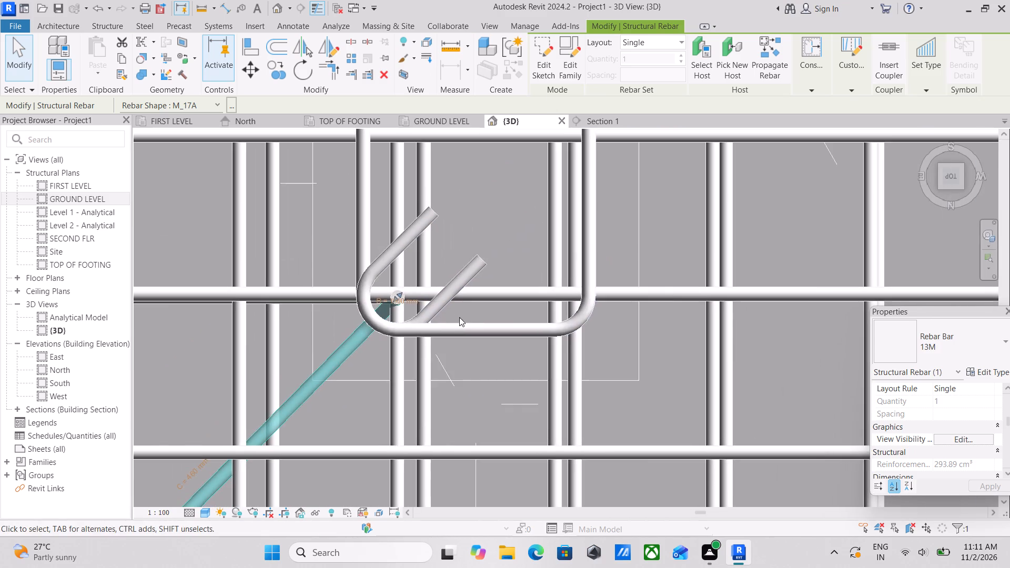
{"action": "scroll", "coordinate": [432, 303], "scroll_direction": "down", "scroll_amount": 3}
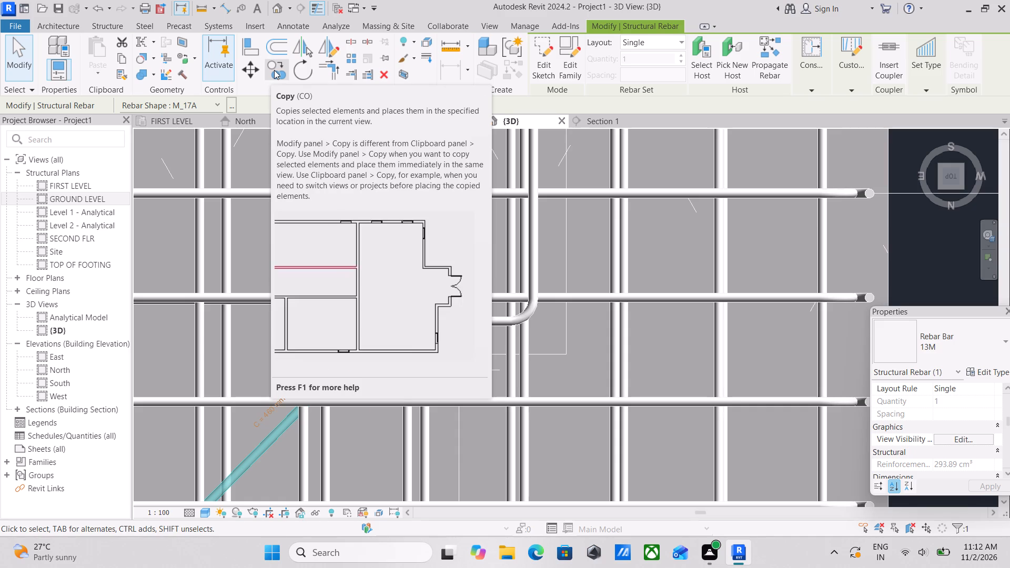
{"action": "left_click", "coordinate": [335, 45]}
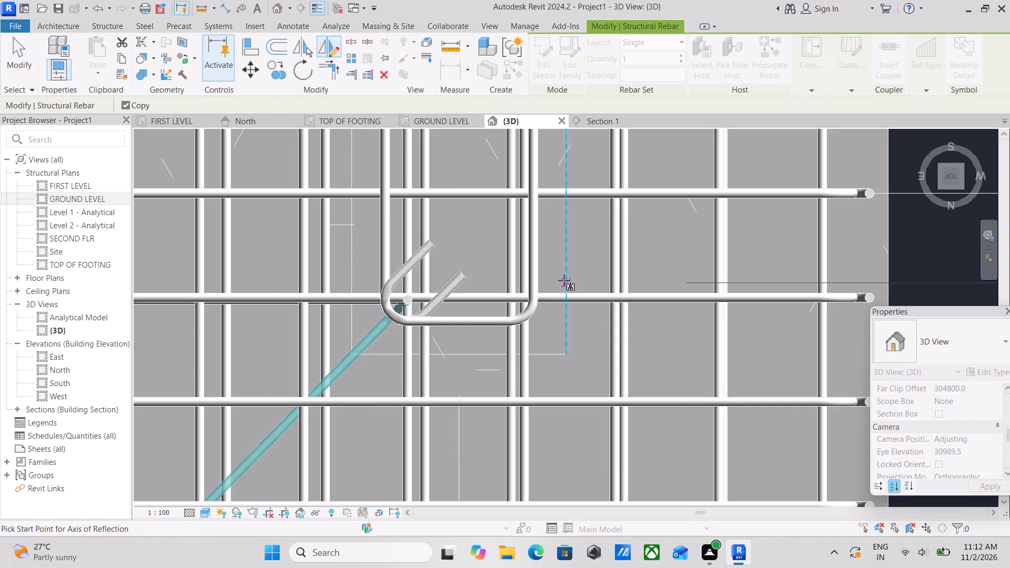
{"action": "left_click", "coordinate": [456, 320]}
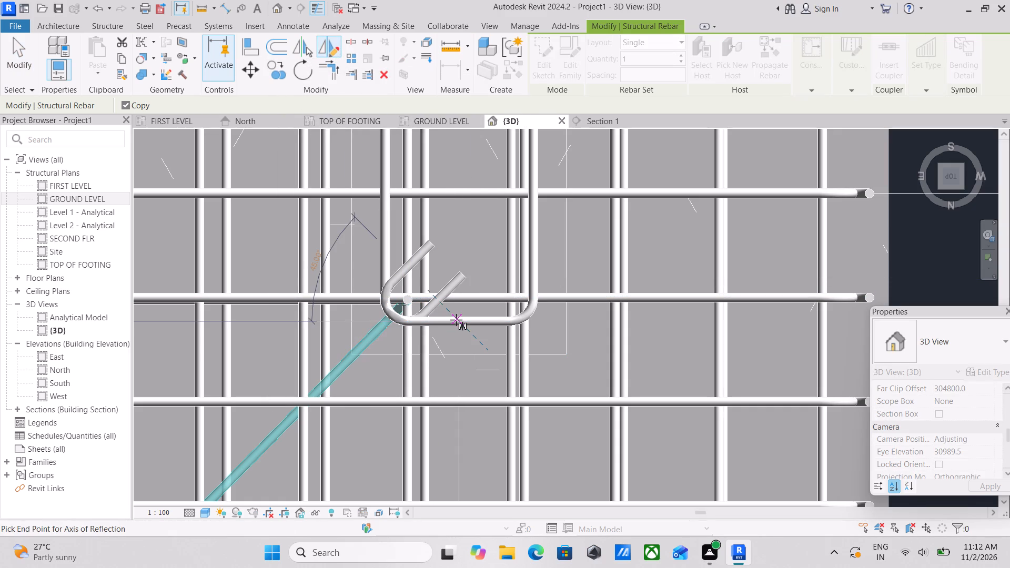
{"action": "scroll", "coordinate": [457, 310], "scroll_direction": "down", "scroll_amount": 2}
{"action": "middle_click_drag", "start_coordinate": [456, 305], "coordinate": [476, 243]}
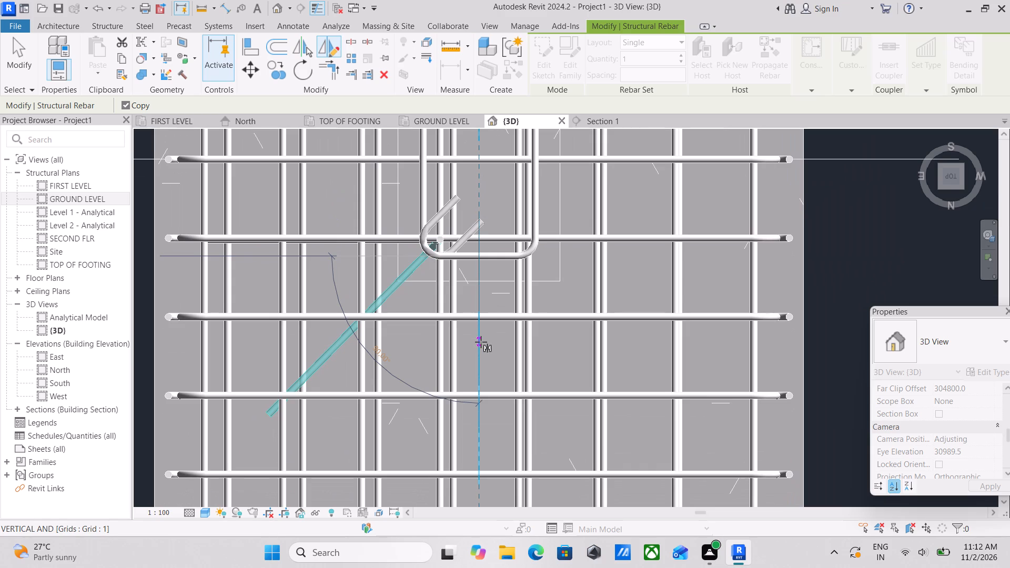
{"action": "left_click", "coordinate": [478, 351]}
{"action": "scroll", "coordinate": [488, 336], "scroll_direction": "down", "scroll_amount": 3}
{"action": "middle_click_drag", "start_coordinate": [488, 336], "coordinate": [474, 374]}
{"action": "key", "text": "Escape"}
{"action": "scroll", "coordinate": [492, 350], "scroll_direction": "up", "scroll_amount": 7}
{"action": "key", "text": "Escape"}
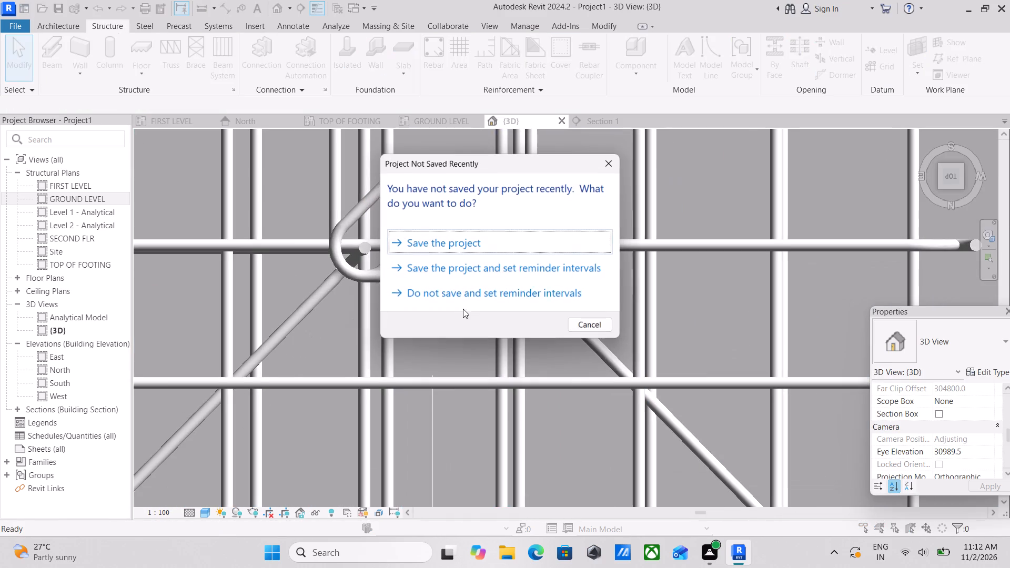
{"action": "middle_click_drag", "start_coordinate": [463, 309], "coordinate": [492, 370]}
{"action": "left_click", "coordinate": [618, 165]}
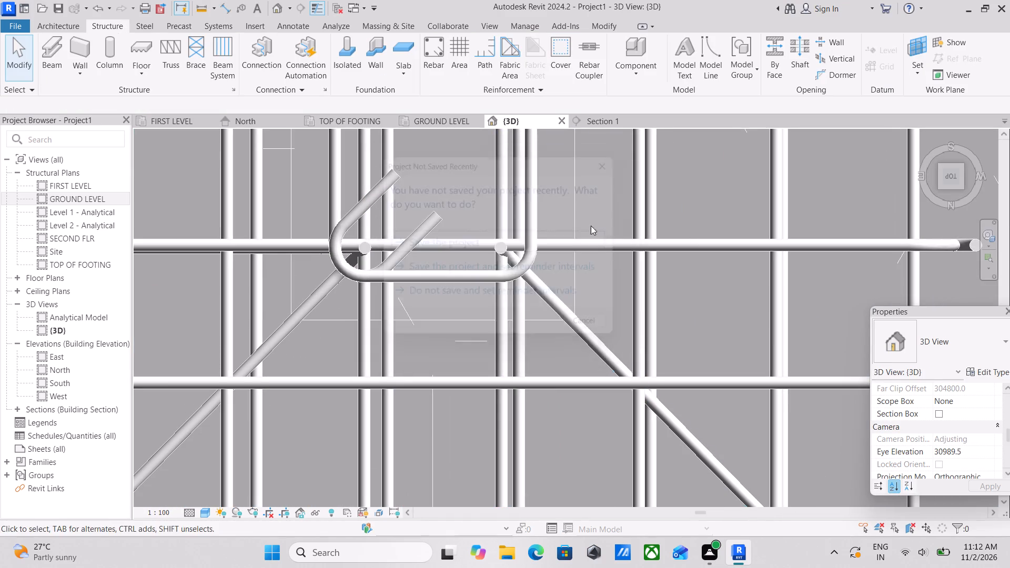
Mirror copies of both diagonal L-shaped bars about a horizontal axis through the middle of the column tie's long side.
{"action": "scroll", "coordinate": [382, 419], "scroll_direction": "down", "scroll_amount": 4}
{"action": "middle_click_drag", "start_coordinate": [394, 394], "coordinate": [427, 358]}
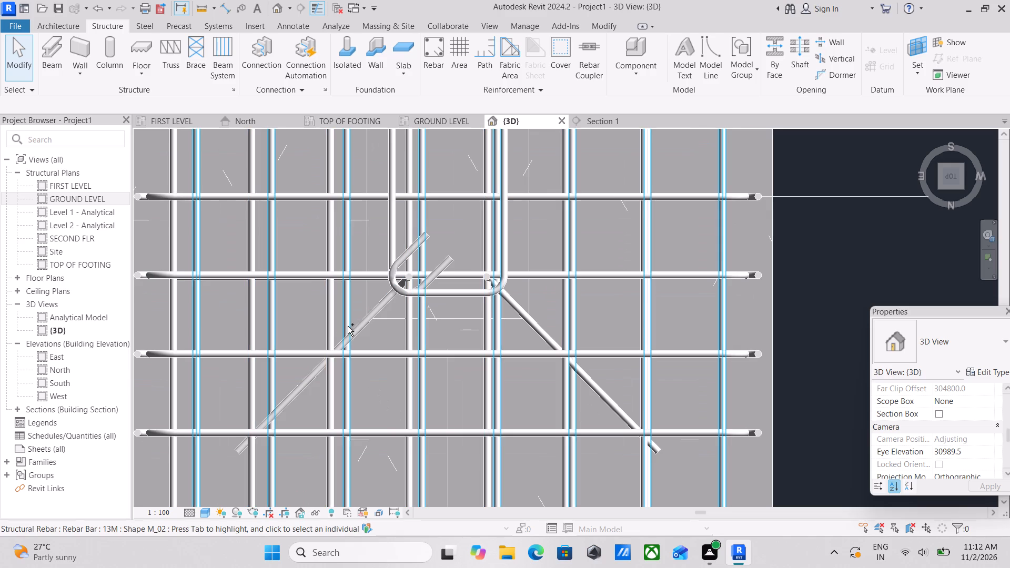
{"action": "left_click", "coordinate": [359, 326], "text": "ctrl"}
{"action": "left_click", "coordinate": [545, 333], "text": "ctrl"}
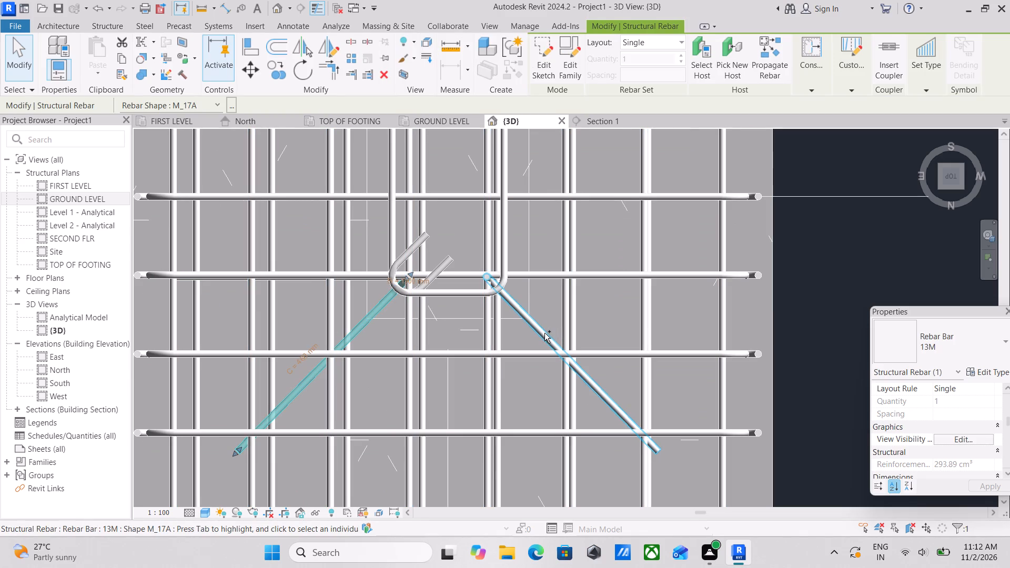
{"action": "scroll", "coordinate": [533, 335], "scroll_direction": "down", "scroll_amount": 2}
{"action": "middle_click_drag", "start_coordinate": [533, 335], "coordinate": [568, 429]}
{"action": "scroll", "coordinate": [504, 387], "scroll_direction": "up", "scroll_amount": 3}
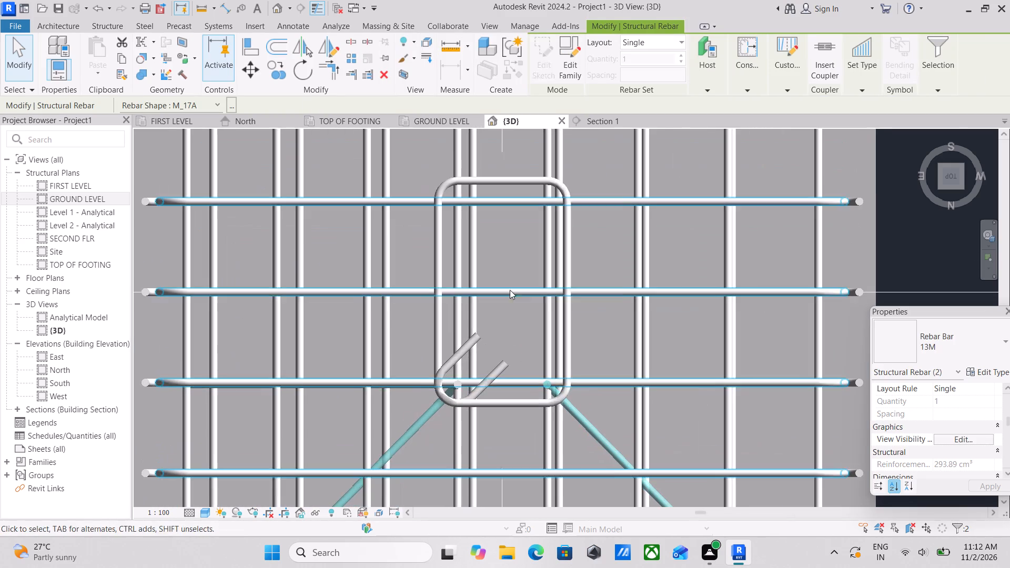
{"action": "left_click", "coordinate": [326, 47]}
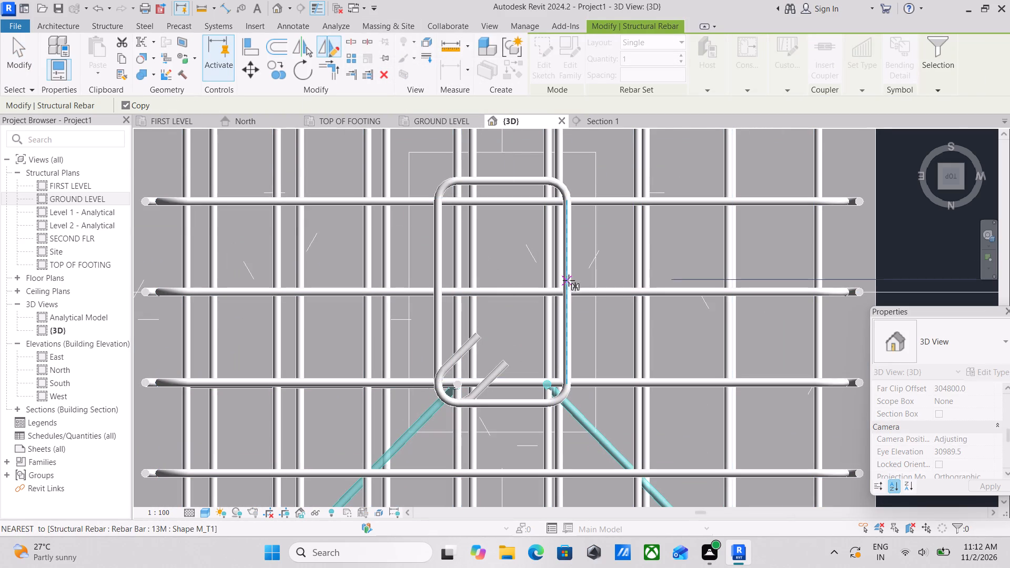
{"action": "left_click", "coordinate": [564, 292]}
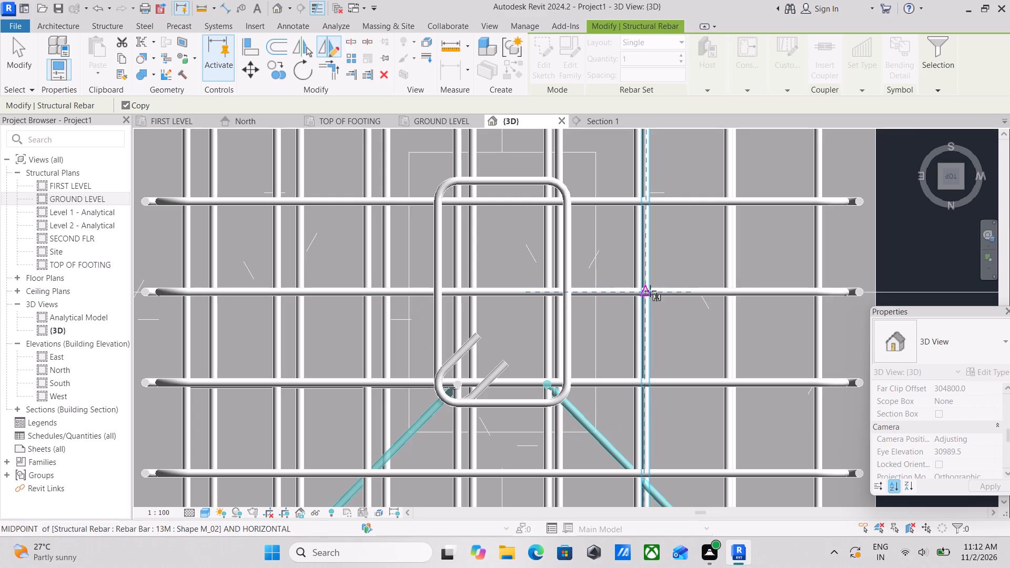
{"action": "left_click", "coordinate": [650, 291]}
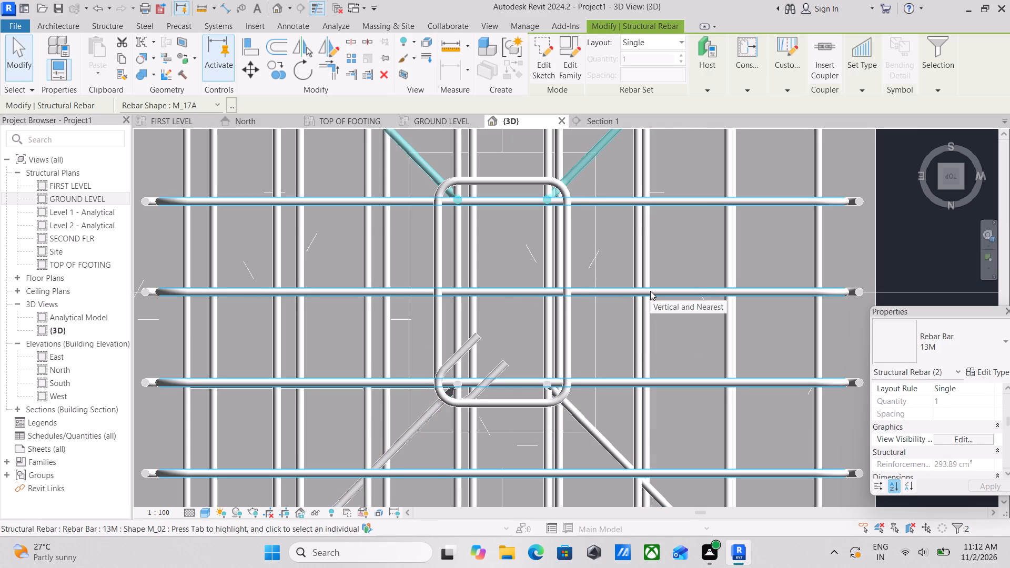
{"action": "scroll", "coordinate": [650, 291], "scroll_direction": "down", "scroll_amount": 2}
{"action": "key", "text": "Escape"}
Nudge the L-shaped bar at the column tie's upper-left corner two increments left and one increment up.
{"action": "scroll", "coordinate": [518, 222], "scroll_direction": "up", "scroll_amount": 8}
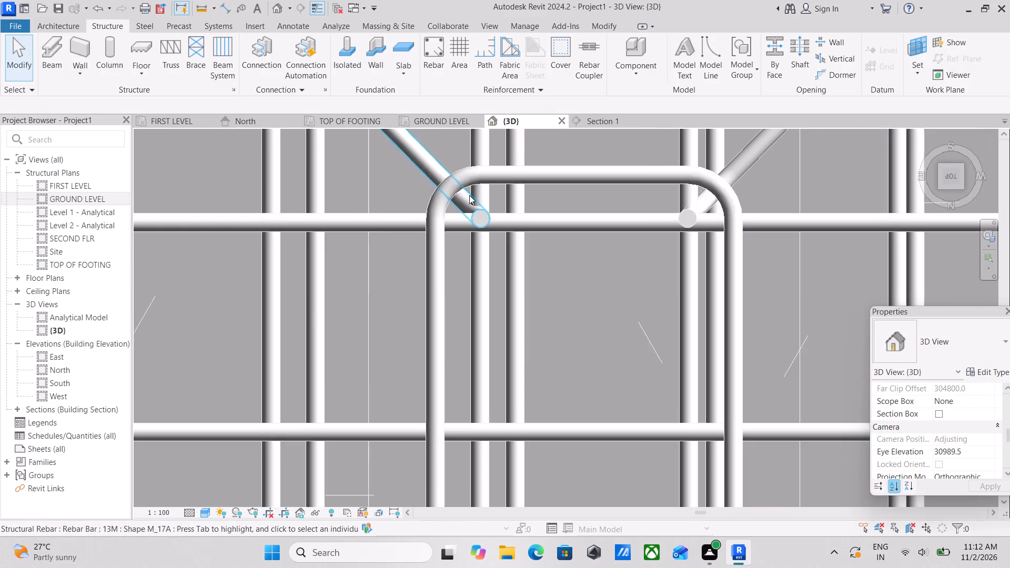
{"action": "left_click", "coordinate": [417, 155]}
{"action": "middle_click_drag", "start_coordinate": [477, 230], "coordinate": [499, 289]}
{"action": "scroll", "coordinate": [482, 247], "scroll_direction": "down", "scroll_amount": 1}
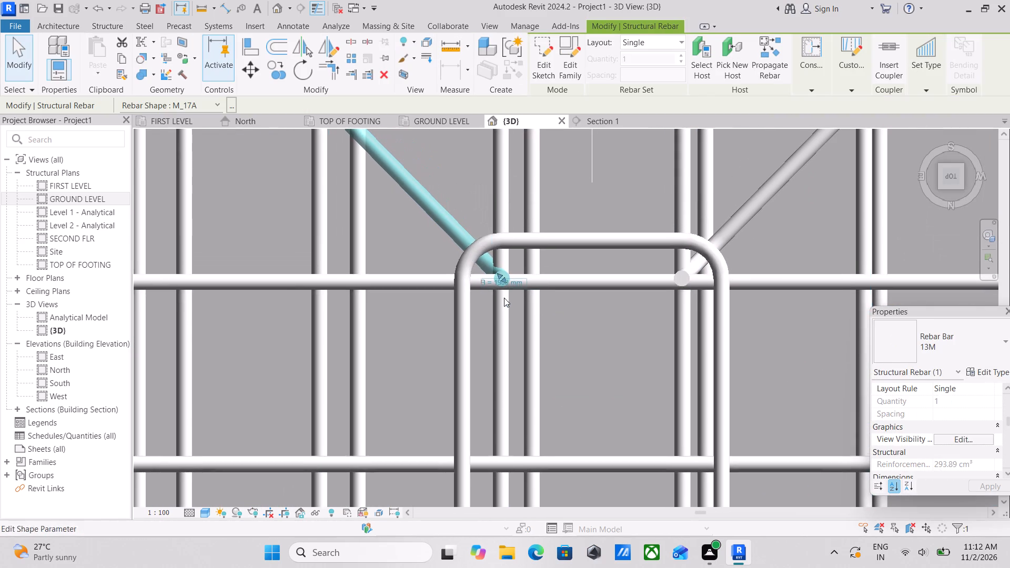
{"action": "key", "text": "Left"}
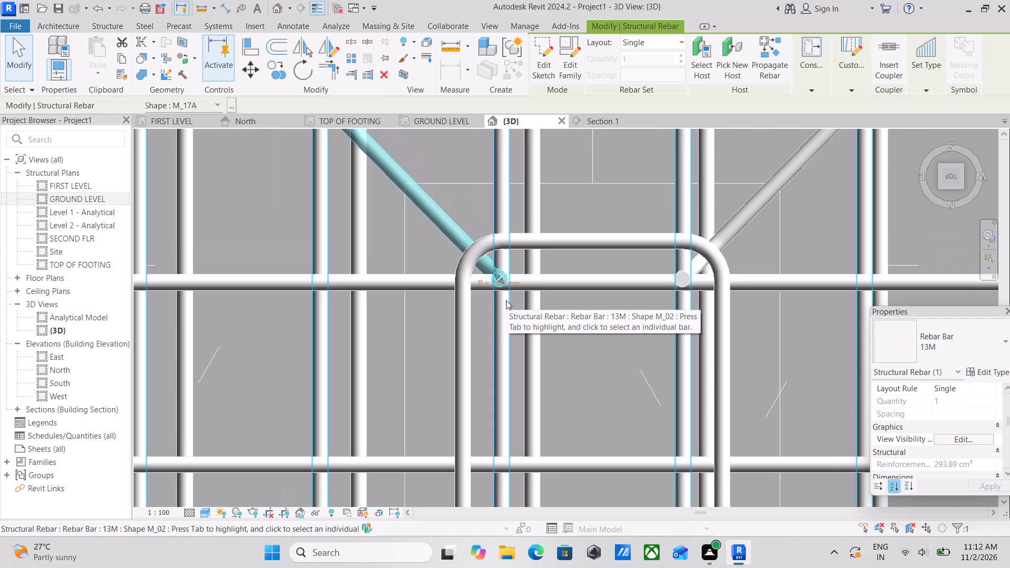
{"action": "key", "text": "Up"}
{"action": "key", "text": "Left"}
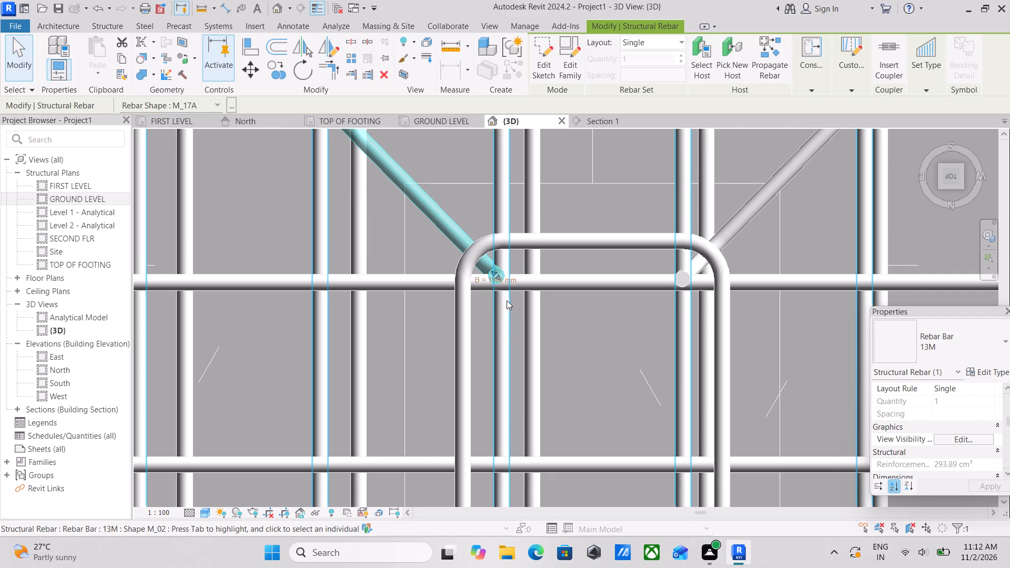
{"action": "scroll", "coordinate": [525, 300], "scroll_direction": "down", "scroll_amount": 14}
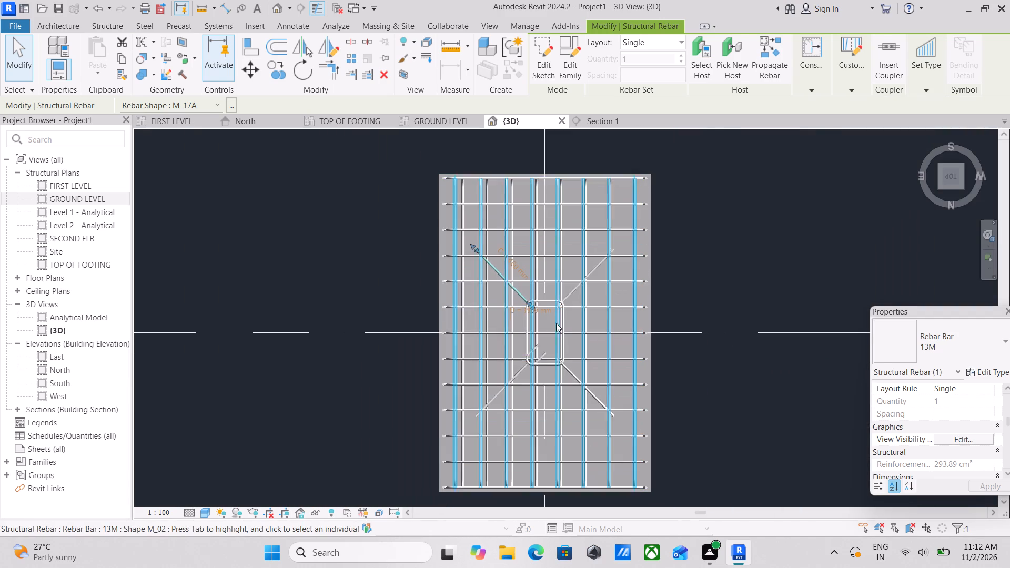
{"action": "key", "text": "Escape"}
Examine the four L-shaped bars at the column tie's corners from above, and orbit around footing A-1 and the neighbouring footings.
{"action": "scroll", "coordinate": [606, 290], "scroll_direction": "down", "scroll_amount": 4}
{"action": "scroll", "coordinate": [572, 338], "scroll_direction": "up", "scroll_amount": 3}
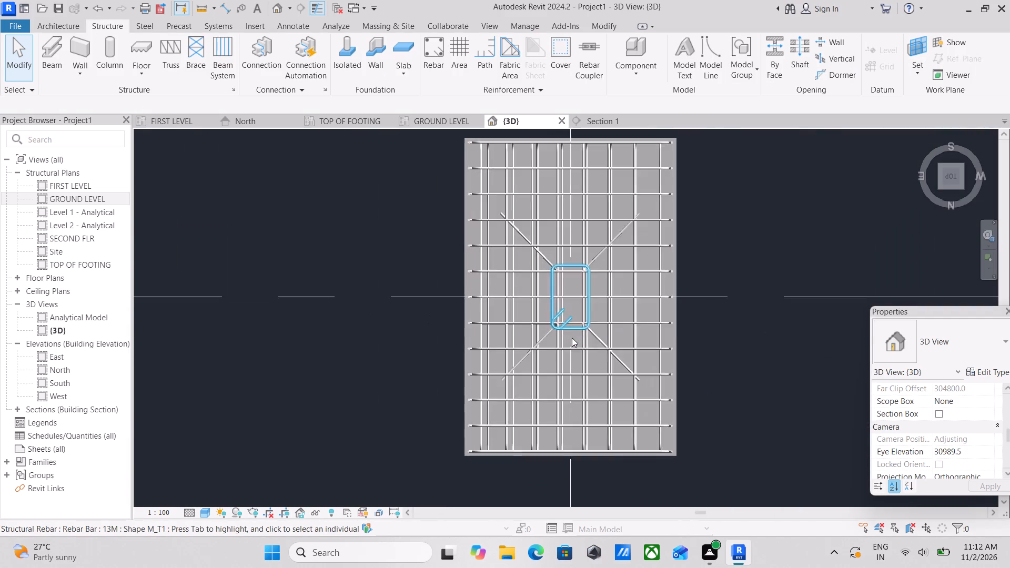
{"action": "scroll", "coordinate": [572, 338], "scroll_direction": "up", "scroll_amount": 9}
{"action": "scroll", "coordinate": [555, 285], "scroll_direction": "down", "scroll_amount": 2}
{"action": "middle_click_drag", "start_coordinate": [555, 285], "coordinate": [537, 341]}
{"action": "scroll", "coordinate": [522, 363], "scroll_direction": "up", "scroll_amount": 1}
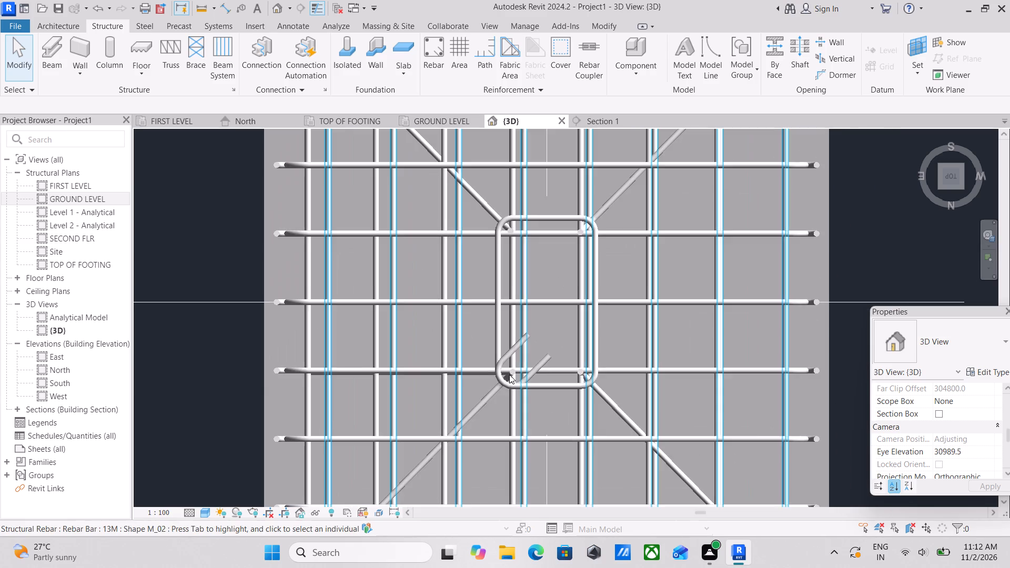
{"action": "scroll", "coordinate": [509, 374], "scroll_direction": "up", "scroll_amount": 1}
{"action": "scroll", "coordinate": [503, 377], "scroll_direction": "down", "scroll_amount": 2}
{"action": "middle_click_drag", "start_coordinate": [508, 362], "coordinate": [483, 383]}
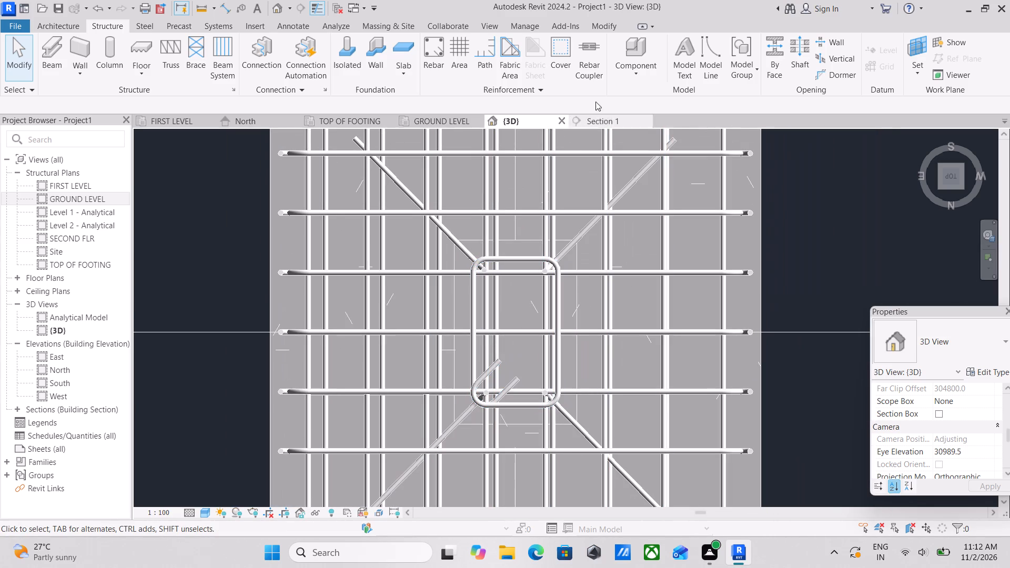
{"action": "scroll", "coordinate": [555, 225], "scroll_direction": "down", "scroll_amount": 2}
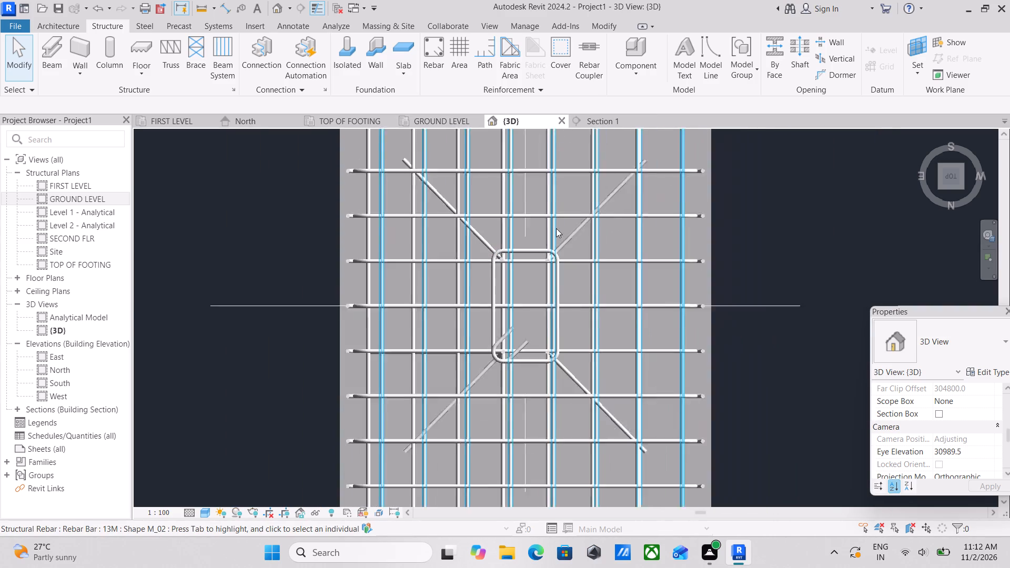
{"action": "scroll", "coordinate": [556, 228], "scroll_direction": "down", "scroll_amount": 5}
{"action": "middle_click_drag", "start_coordinate": [543, 262], "coordinate": [620, 159], "text": "ctrl"}
{"action": "middle_click_drag", "start_coordinate": [585, 271], "coordinate": [597, 227], "text": "shift"}
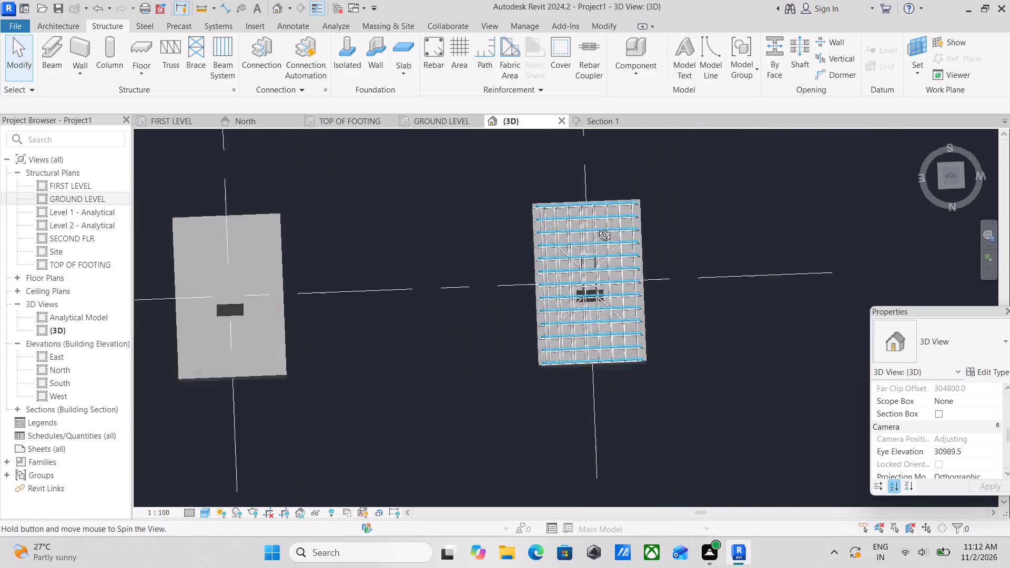
{"action": "middle_click_drag", "start_coordinate": [597, 227], "coordinate": [627, 214], "text": "shift"}
{"action": "scroll", "coordinate": [579, 273], "scroll_direction": "down", "scroll_amount": 1}
{"action": "middle_click_drag", "start_coordinate": [579, 273], "coordinate": [374, 437]}
{"action": "scroll", "coordinate": [658, 113], "scroll_direction": "down", "scroll_amount": 1}
{"action": "middle_click_drag", "start_coordinate": [658, 114], "coordinate": [417, 448]}
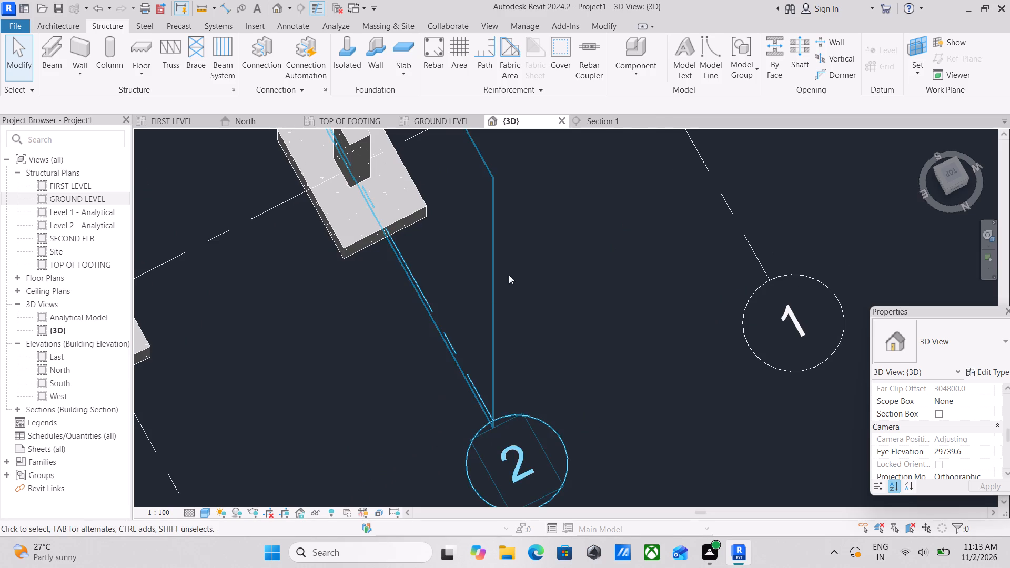
Set the single 13M tie at the top of the A-1 column to a Maximum Spacing layout with 120 mm spacing.
{"action": "scroll", "coordinate": [529, 236], "scroll_direction": "down", "scroll_amount": 2}
{"action": "middle_click_drag", "start_coordinate": [505, 272], "coordinate": [200, 542]}
{"action": "scroll", "coordinate": [355, 353], "scroll_direction": "up", "scroll_amount": 4}
{"action": "scroll", "coordinate": [354, 400], "scroll_direction": "up", "scroll_amount": 3}
{"action": "middle_click_drag", "start_coordinate": [347, 406], "coordinate": [312, 312], "text": "shift"}
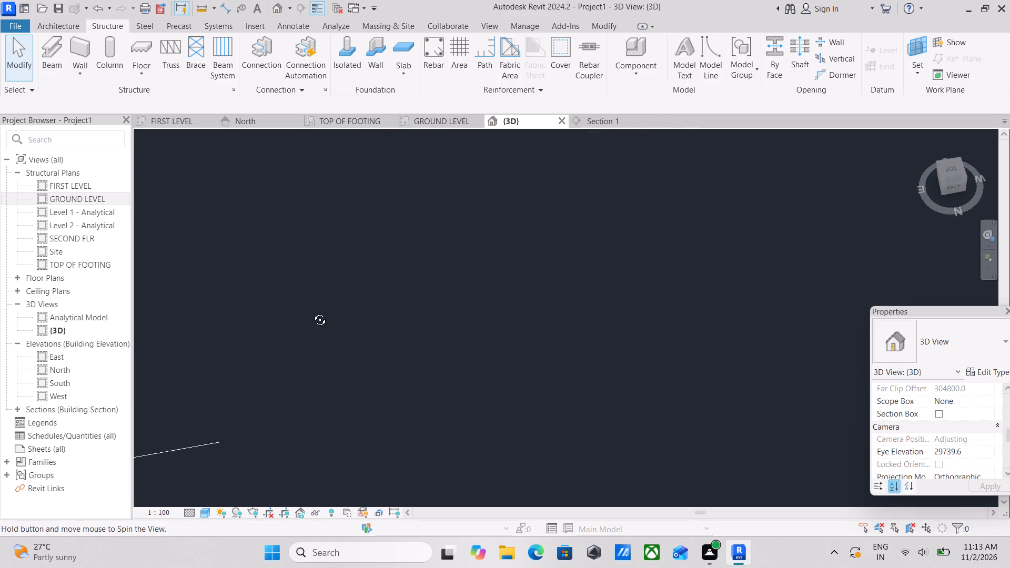
{"action": "middle_click_drag", "start_coordinate": [312, 312], "coordinate": [312, 300], "text": "shift"}
{"action": "scroll", "coordinate": [312, 300], "scroll_direction": "up", "scroll_amount": 1, "text": "shift"}
{"action": "scroll", "coordinate": [317, 318], "scroll_direction": "down", "scroll_amount": 11}
{"action": "middle_click_drag", "start_coordinate": [319, 323], "coordinate": [472, 170]}
{"action": "scroll", "coordinate": [409, 312], "scroll_direction": "up", "scroll_amount": 3}
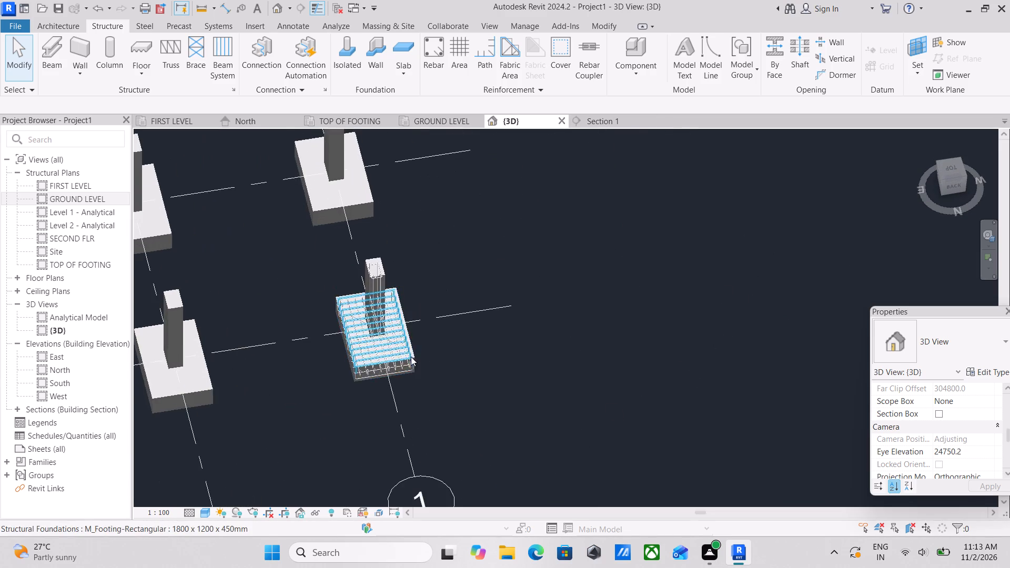
{"action": "middle_click_drag", "start_coordinate": [409, 355], "coordinate": [347, 241], "text": "shift"}
{"action": "middle_click_drag", "start_coordinate": [288, 291], "coordinate": [190, 231]}
{"action": "scroll", "coordinate": [196, 239], "scroll_direction": "down", "scroll_amount": 3}
{"action": "middle_click_drag", "start_coordinate": [212, 250], "coordinate": [231, 255]}
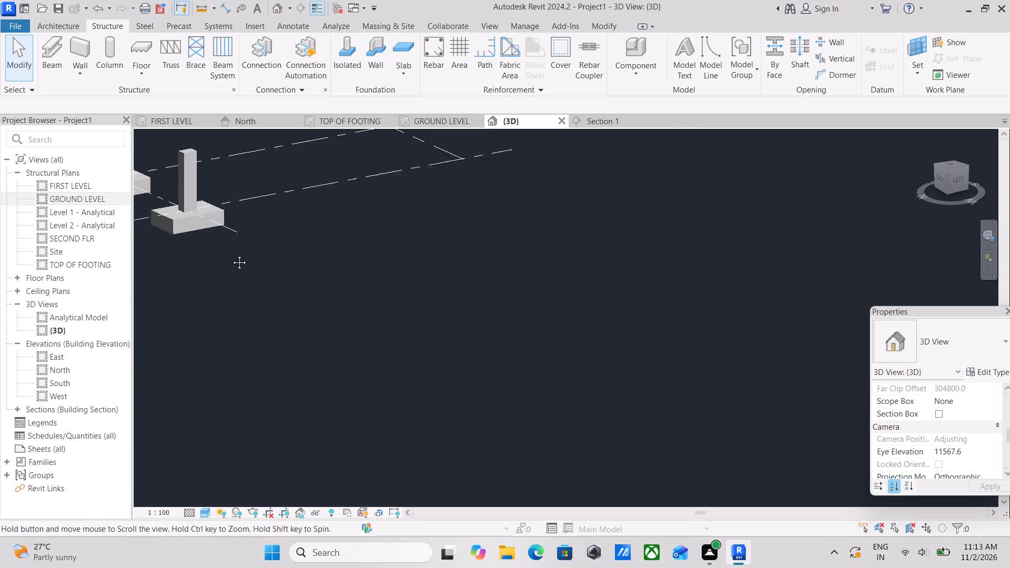
{"action": "middle_click_drag", "start_coordinate": [231, 255], "coordinate": [635, 250]}
{"action": "scroll", "coordinate": [315, 265], "scroll_direction": "down", "scroll_amount": 1}
{"action": "middle_click_drag", "start_coordinate": [317, 265], "coordinate": [587, 322]}
{"action": "scroll", "coordinate": [538, 309], "scroll_direction": "up", "scroll_amount": 4}
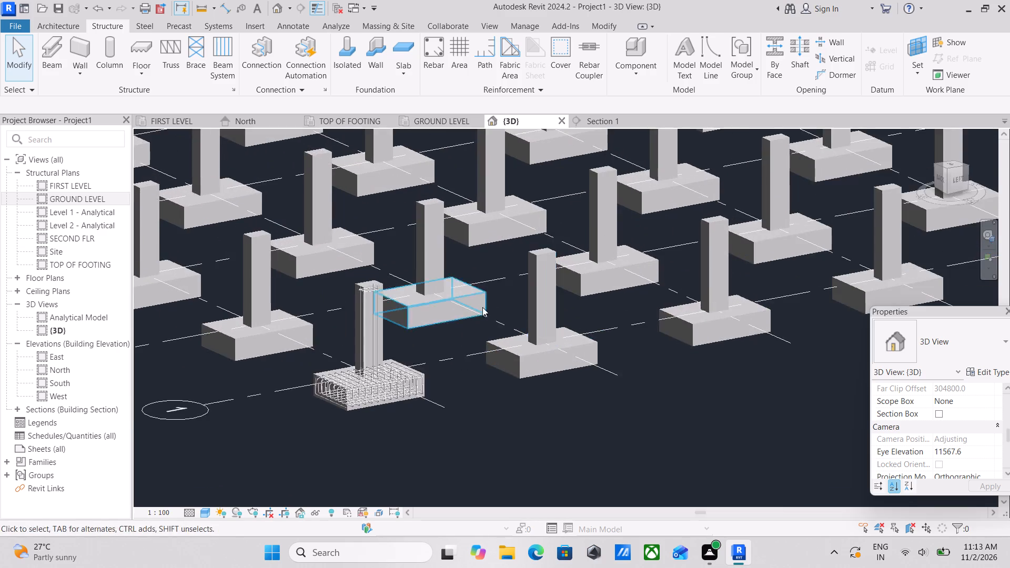
{"action": "scroll", "coordinate": [340, 300], "scroll_direction": "up", "scroll_amount": 8}
{"action": "scroll", "coordinate": [407, 312], "scroll_direction": "up", "scroll_amount": 5}
{"action": "scroll", "coordinate": [449, 198], "scroll_direction": "down", "scroll_amount": 3}
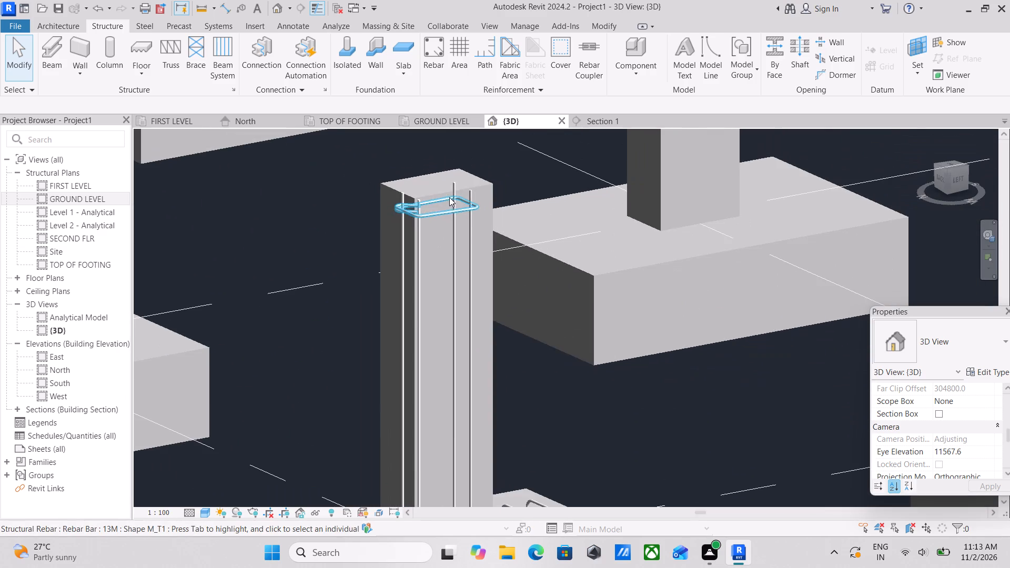
{"action": "left_click", "coordinate": [443, 213]}
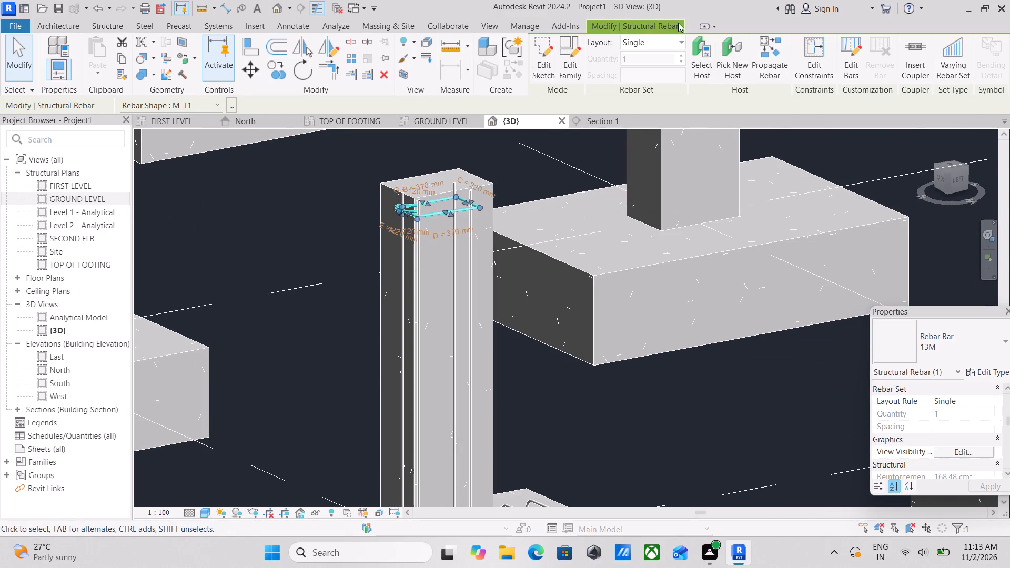
{"action": "left_click", "coordinate": [676, 37]}
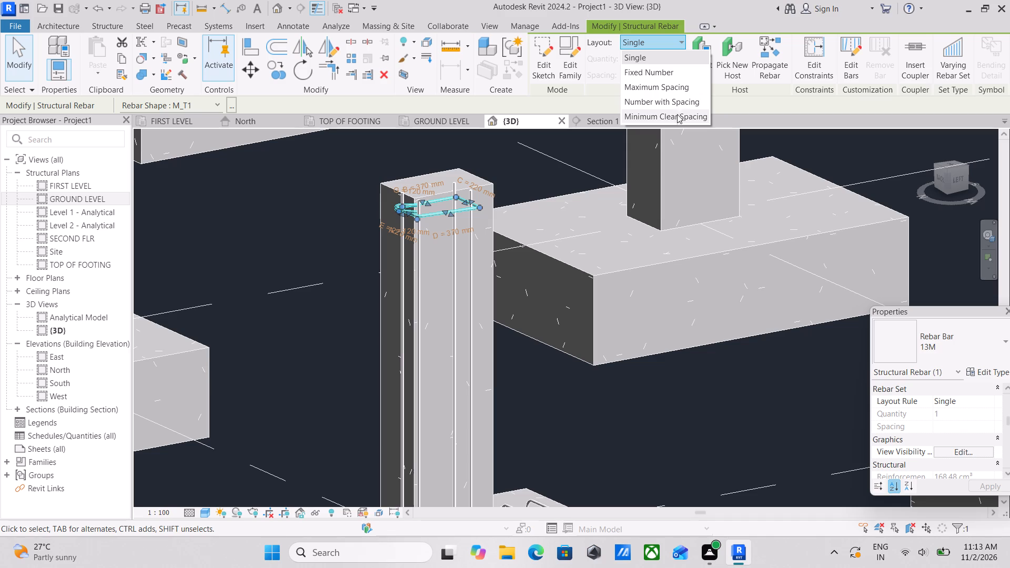
{"action": "left_click", "coordinate": [685, 89]}
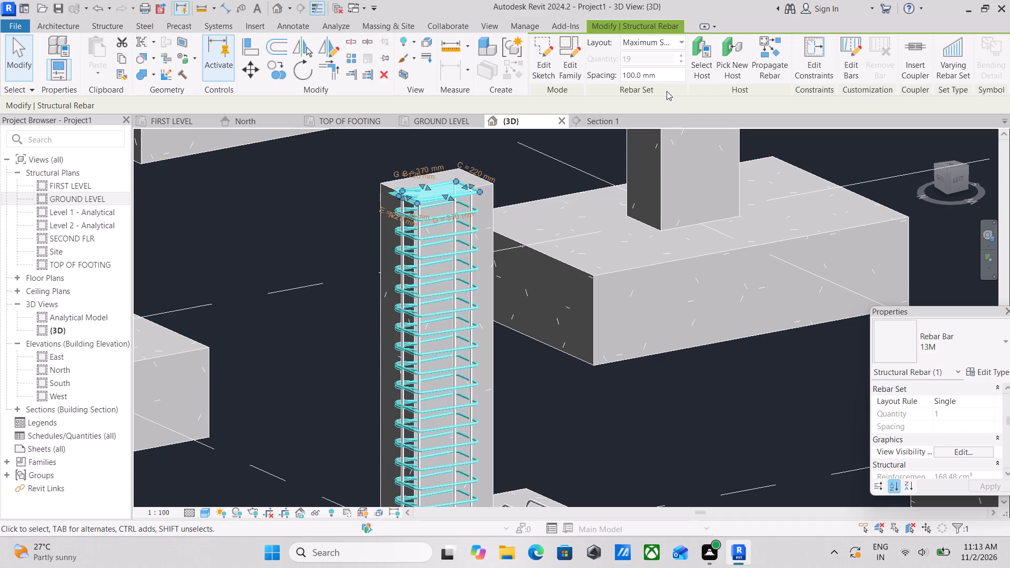
{"action": "left_click_drag", "start_coordinate": [660, 75], "coordinate": [589, 86]}
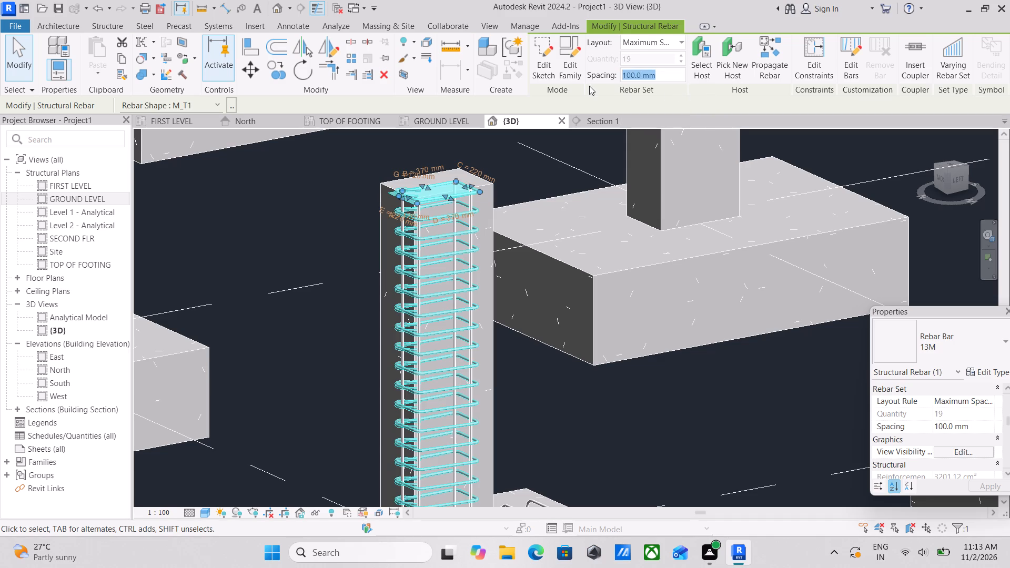
{"action": "type", "text": "120MM"}
{"action": "key", "text": "Return"}
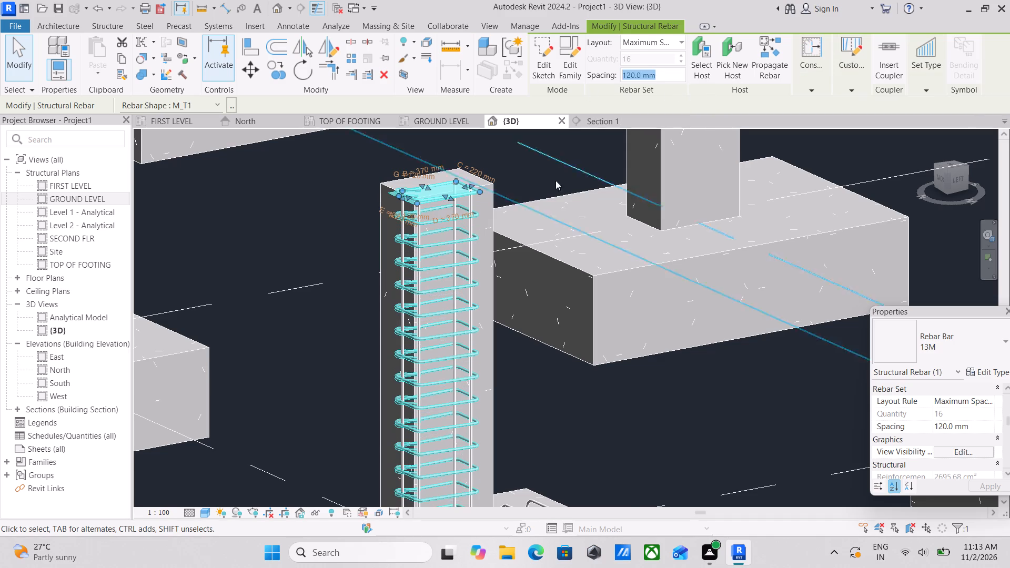
{"action": "scroll", "coordinate": [541, 215], "scroll_direction": "down", "scroll_amount": 4}
{"action": "key", "text": "Escape"}
Examine the spaced ties in the A-1 column and the footing reinforcement below it from several angles.
{"action": "scroll", "coordinate": [556, 255], "scroll_direction": "down", "scroll_amount": 3}
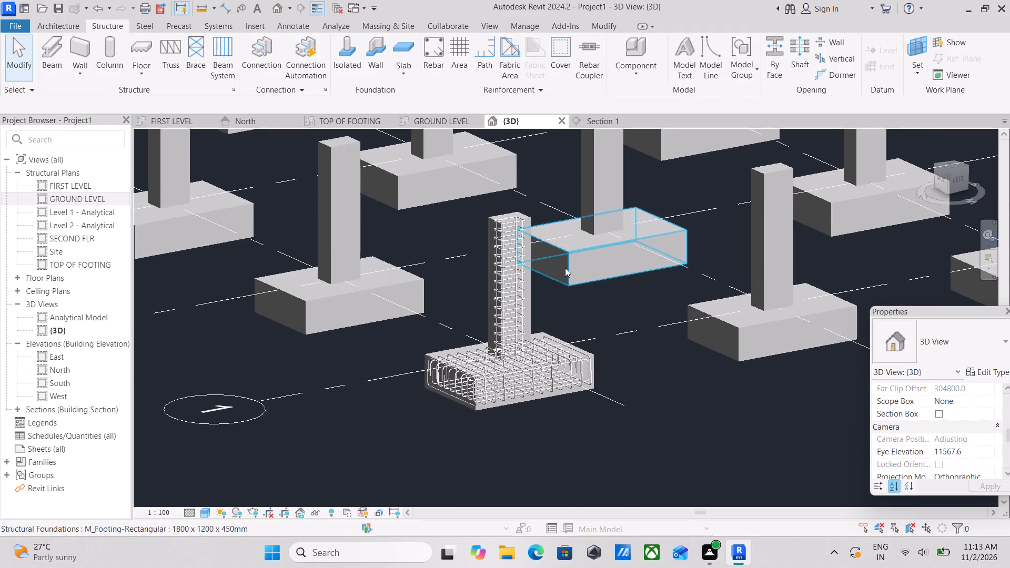
{"action": "middle_click_drag", "start_coordinate": [565, 263], "coordinate": [629, 322], "text": "ctrl"}
{"action": "scroll", "coordinate": [573, 260], "scroll_direction": "down", "scroll_amount": 1}
{"action": "middle_click_drag", "start_coordinate": [574, 262], "coordinate": [579, 269], "text": "shift"}
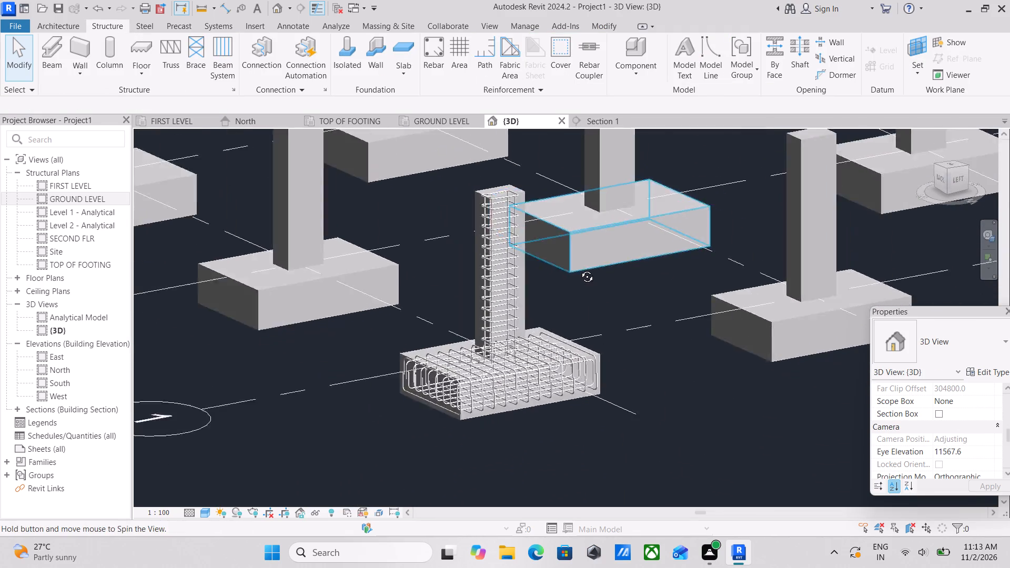
{"action": "middle_click_drag", "start_coordinate": [579, 269], "coordinate": [617, 336], "text": "shift"}
{"action": "scroll", "coordinate": [617, 328], "scroll_direction": "down", "scroll_amount": 3}
{"action": "middle_click_drag", "start_coordinate": [529, 293], "coordinate": [175, 172]}
{"action": "scroll", "coordinate": [590, 381], "scroll_direction": "up", "scroll_amount": 6}
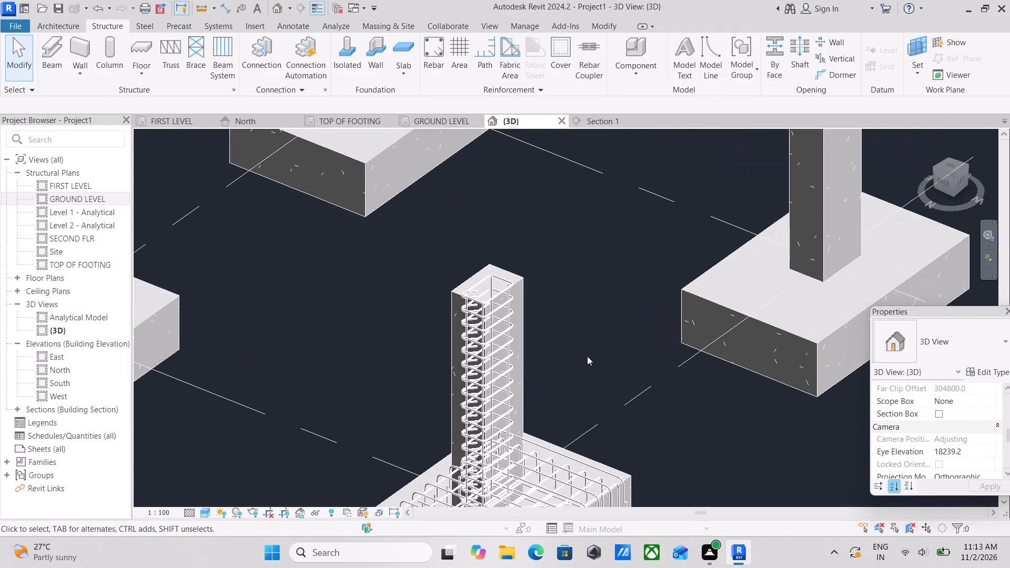
{"action": "scroll", "coordinate": [556, 307], "scroll_direction": "up", "scroll_amount": 2}
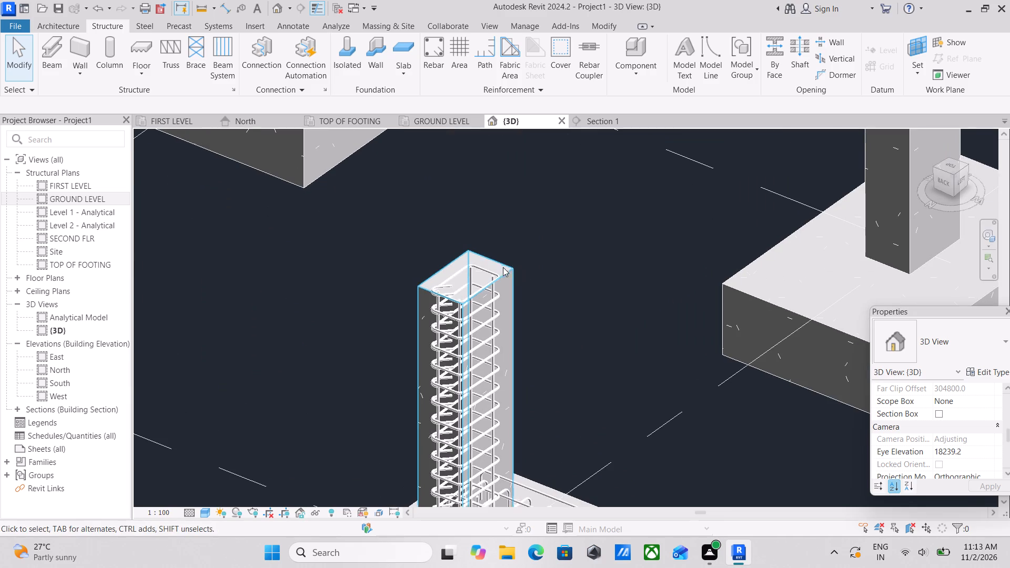
{"action": "left_click", "coordinate": [509, 266]}
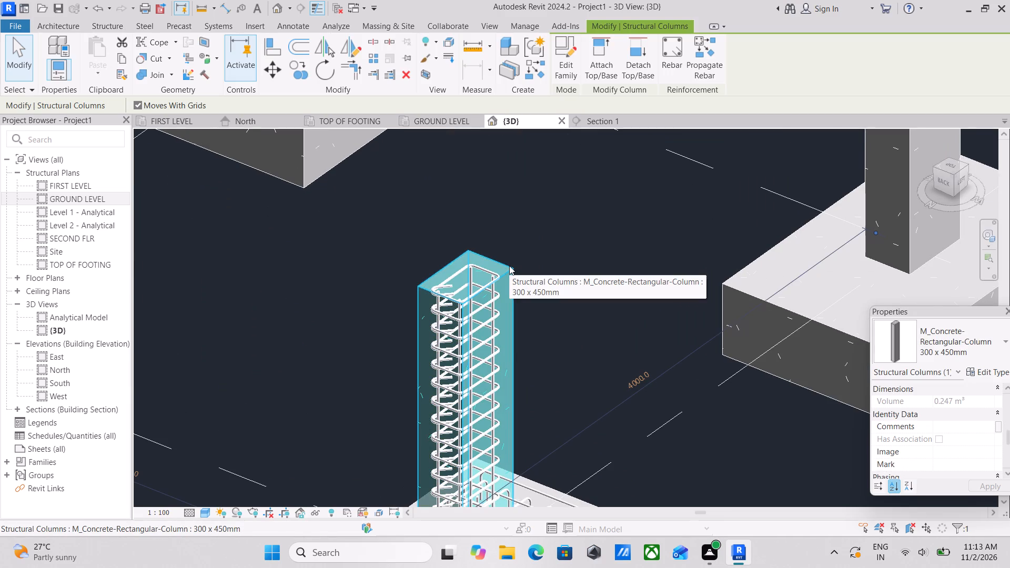
{"action": "scroll", "coordinate": [617, 235], "scroll_direction": "down", "scroll_amount": 2}
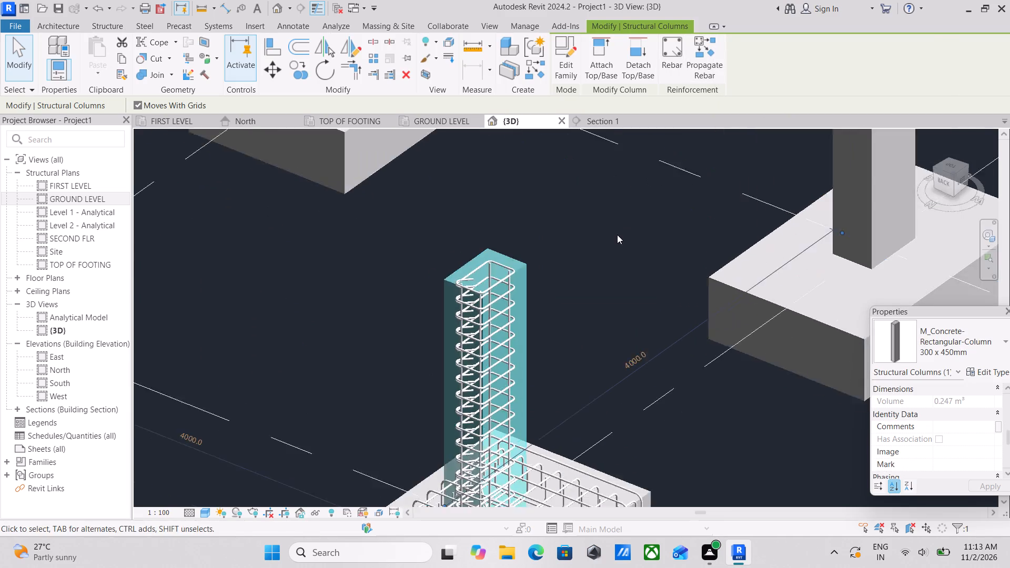
{"action": "scroll", "coordinate": [617, 235], "scroll_direction": "down", "scroll_amount": 2}
{"action": "middle_click_drag", "start_coordinate": [613, 234], "coordinate": [566, 175]}
{"action": "scroll", "coordinate": [512, 279], "scroll_direction": "up", "scroll_amount": 3}
{"action": "key", "text": "Escape"}
{"action": "scroll", "coordinate": [512, 276], "scroll_direction": "down", "scroll_amount": 3}
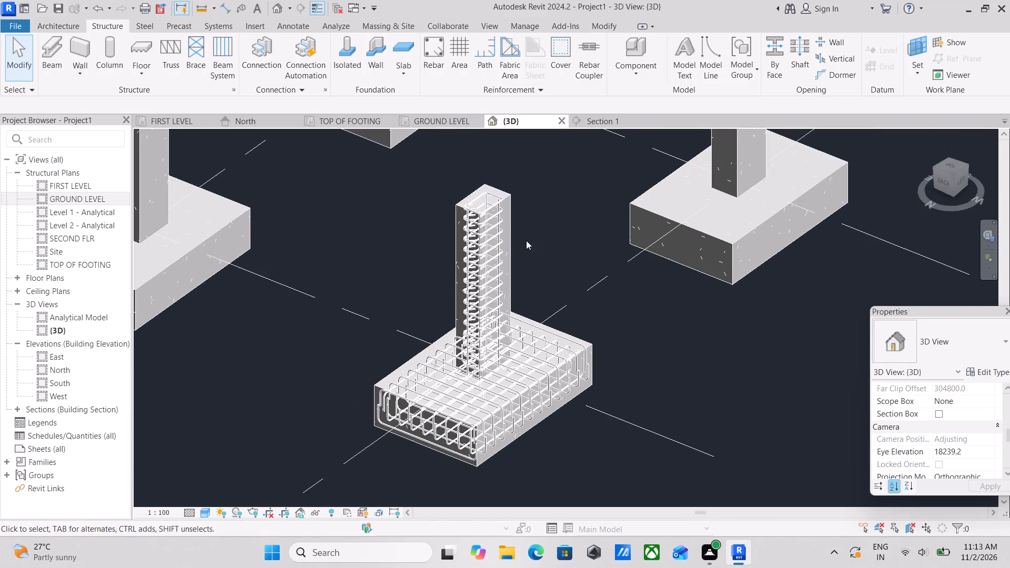
Examine the A-1 column ties and the four L-shaped corner bars from above, against the footing's bar grid.
{"action": "left_click", "coordinate": [955, 168]}
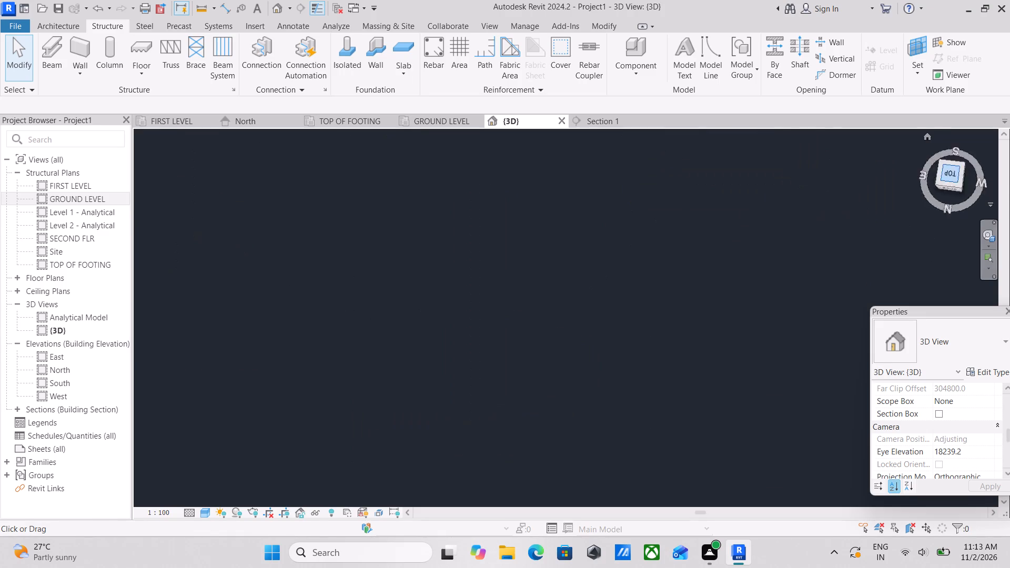
{"action": "scroll", "coordinate": [745, 369], "scroll_direction": "up", "scroll_amount": 4}
{"action": "scroll", "coordinate": [653, 488], "scroll_direction": "up", "scroll_amount": 5}
{"action": "scroll", "coordinate": [539, 414], "scroll_direction": "up", "scroll_amount": 2}
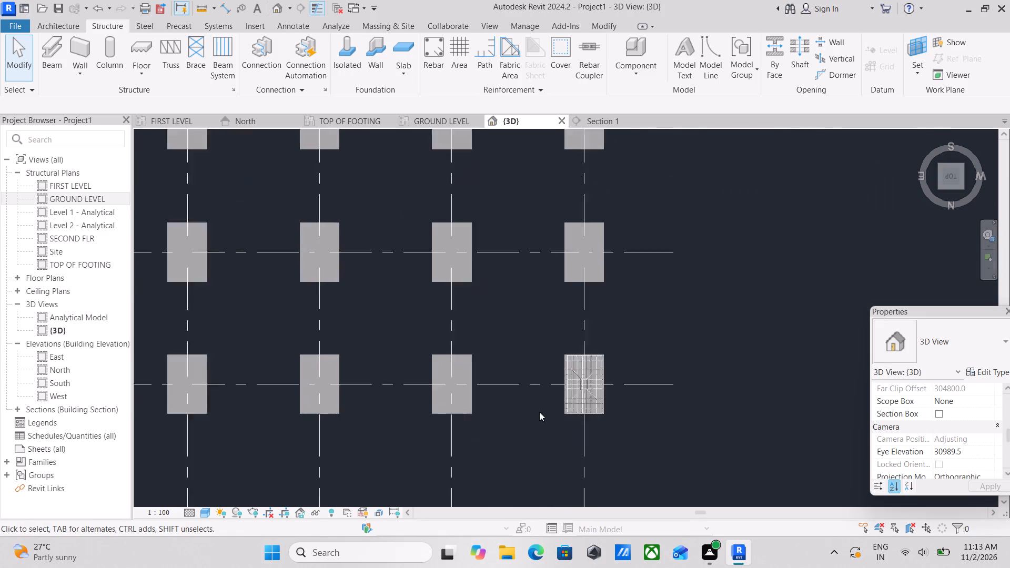
{"action": "scroll", "coordinate": [539, 412], "scroll_direction": "up", "scroll_amount": 12}
{"action": "scroll", "coordinate": [648, 286], "scroll_direction": "up", "scroll_amount": 7}
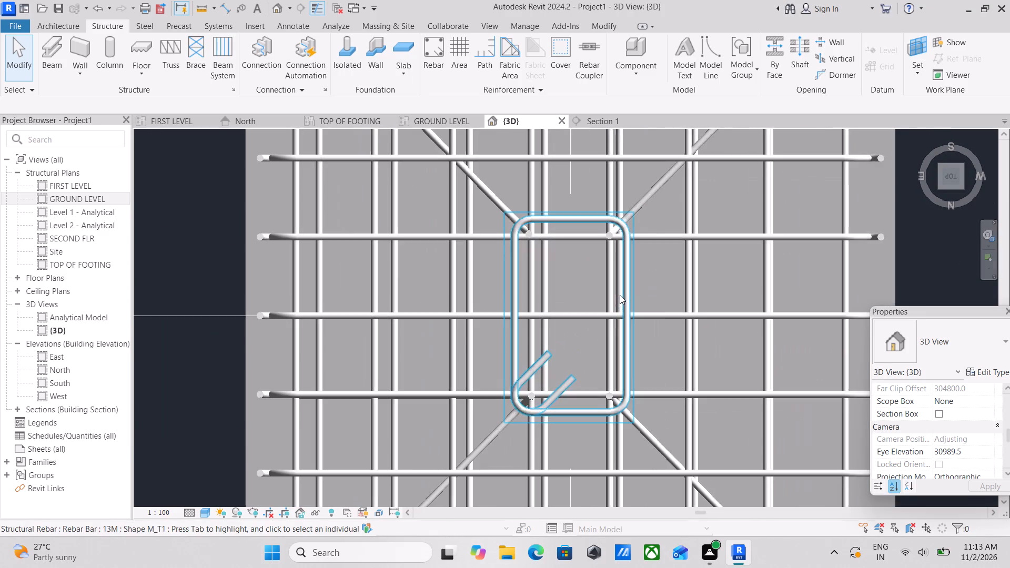
{"action": "scroll", "coordinate": [619, 295], "scroll_direction": "down", "scroll_amount": 5}
{"action": "middle_click_drag", "start_coordinate": [618, 300], "coordinate": [609, 349]}
{"action": "scroll", "coordinate": [608, 356], "scroll_direction": "up", "scroll_amount": 3}
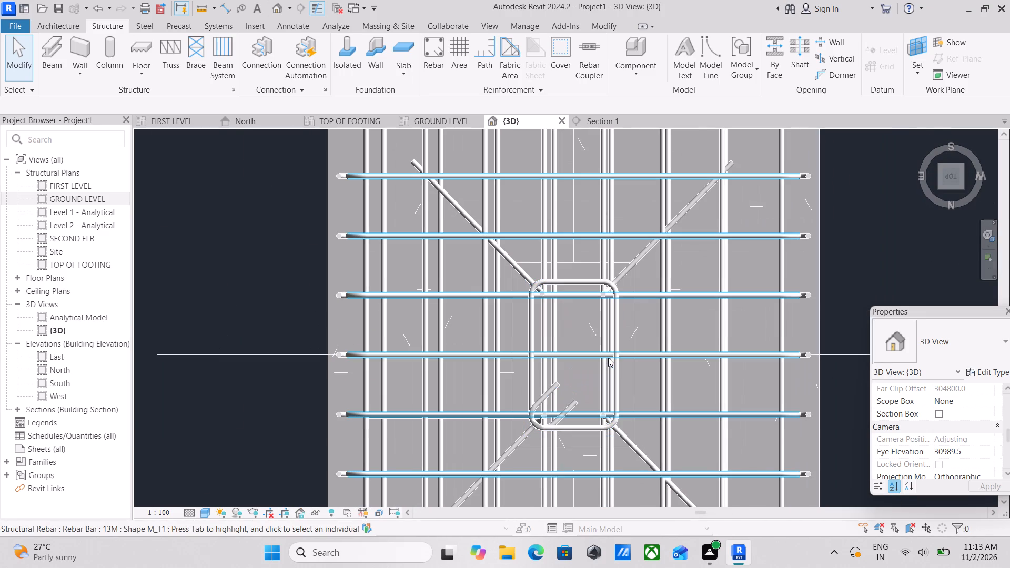
{"action": "scroll", "coordinate": [614, 348], "scroll_direction": "up", "scroll_amount": 4}
{"action": "scroll", "coordinate": [575, 320], "scroll_direction": "down", "scroll_amount": 3}
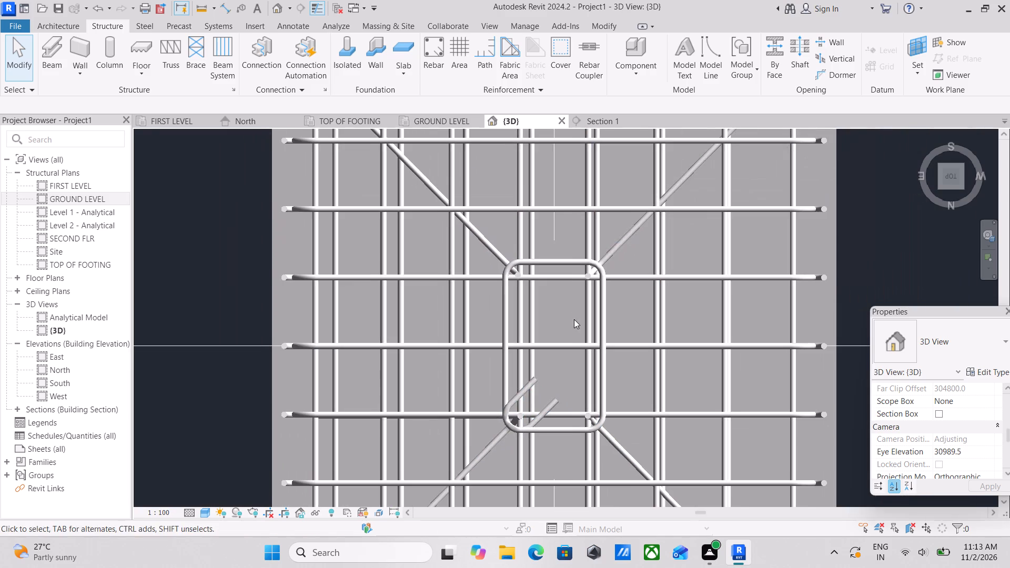
{"action": "middle_click_drag", "start_coordinate": [574, 319], "coordinate": [593, 318]}
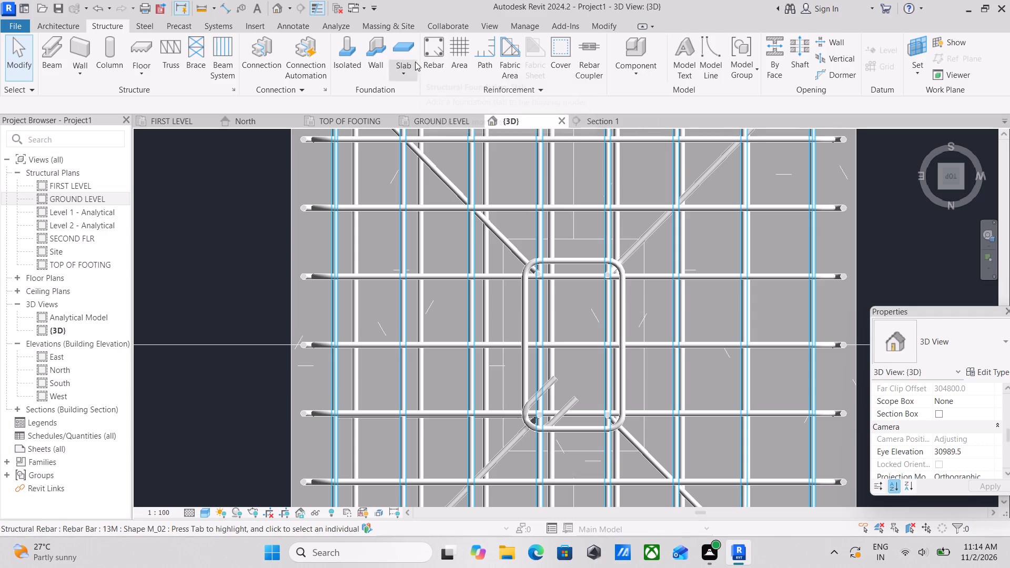
{"action": "scroll", "coordinate": [480, 213], "scroll_direction": "down", "scroll_amount": 2}
{"action": "key", "text": "Escape"}
{"action": "scroll", "coordinate": [491, 228], "scroll_direction": "down", "scroll_amount": 1}
{"action": "middle_click_drag", "start_coordinate": [479, 219], "coordinate": [451, 209]}
{"action": "middle_click_drag", "start_coordinate": [501, 242], "coordinate": [449, 227]}
{"action": "scroll", "coordinate": [480, 266], "scroll_direction": "up", "scroll_amount": 2}
{"action": "middle_click_drag", "start_coordinate": [481, 265], "coordinate": [444, 251]}
{"action": "scroll", "coordinate": [459, 253], "scroll_direction": "down", "scroll_amount": 2}
{"action": "middle_click_drag", "start_coordinate": [459, 261], "coordinate": [434, 245]}
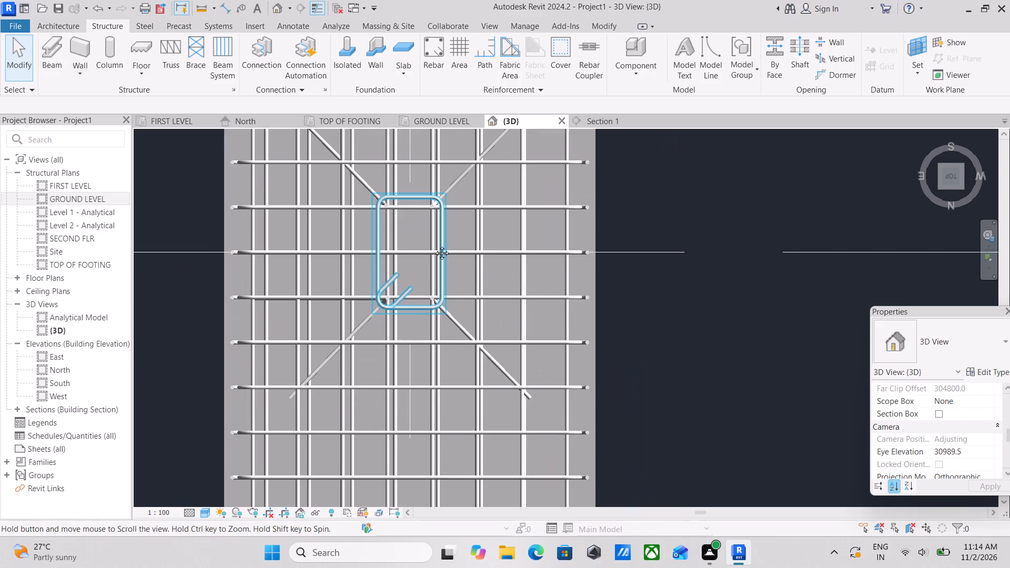
{"action": "middle_click_drag", "start_coordinate": [434, 245], "coordinate": [430, 241]}
{"action": "scroll", "coordinate": [419, 279], "scroll_direction": "up", "scroll_amount": 6}
{"action": "middle_click_drag", "start_coordinate": [411, 236], "coordinate": [418, 282]}
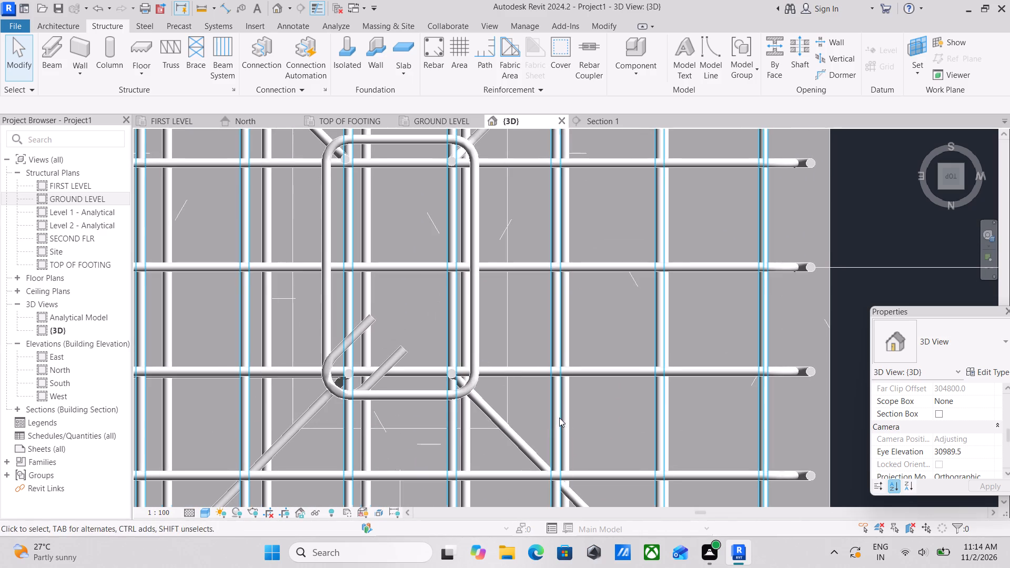
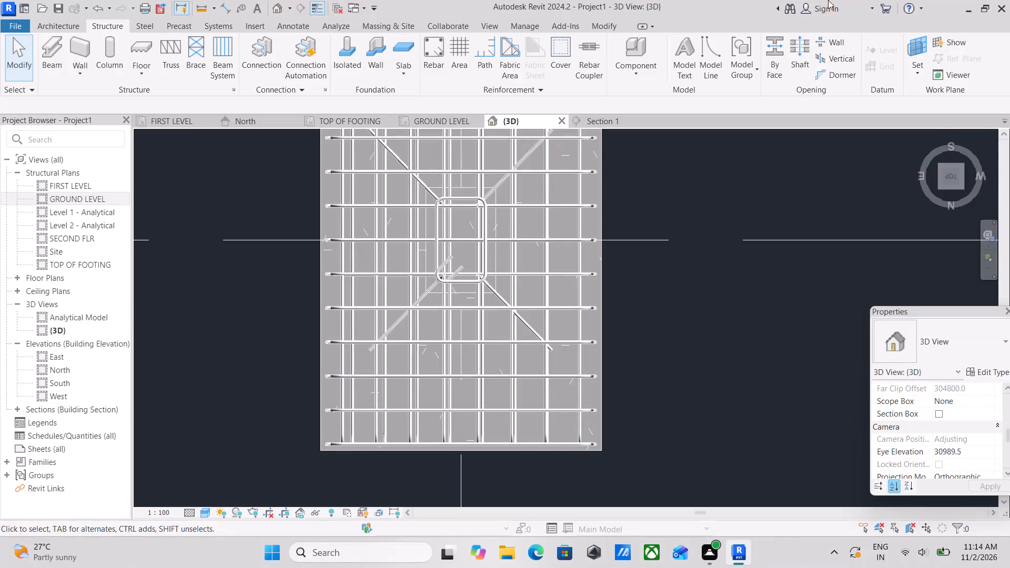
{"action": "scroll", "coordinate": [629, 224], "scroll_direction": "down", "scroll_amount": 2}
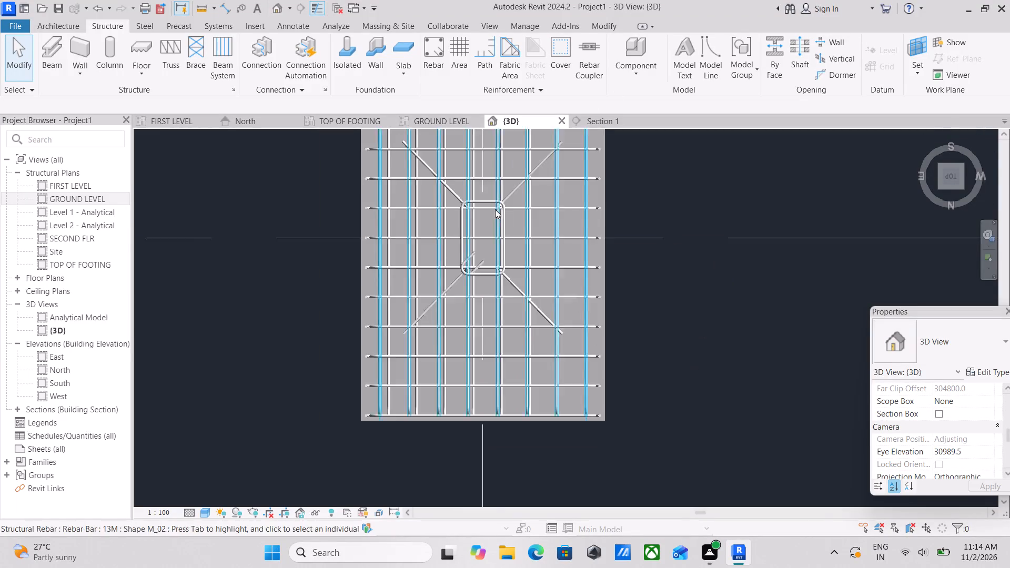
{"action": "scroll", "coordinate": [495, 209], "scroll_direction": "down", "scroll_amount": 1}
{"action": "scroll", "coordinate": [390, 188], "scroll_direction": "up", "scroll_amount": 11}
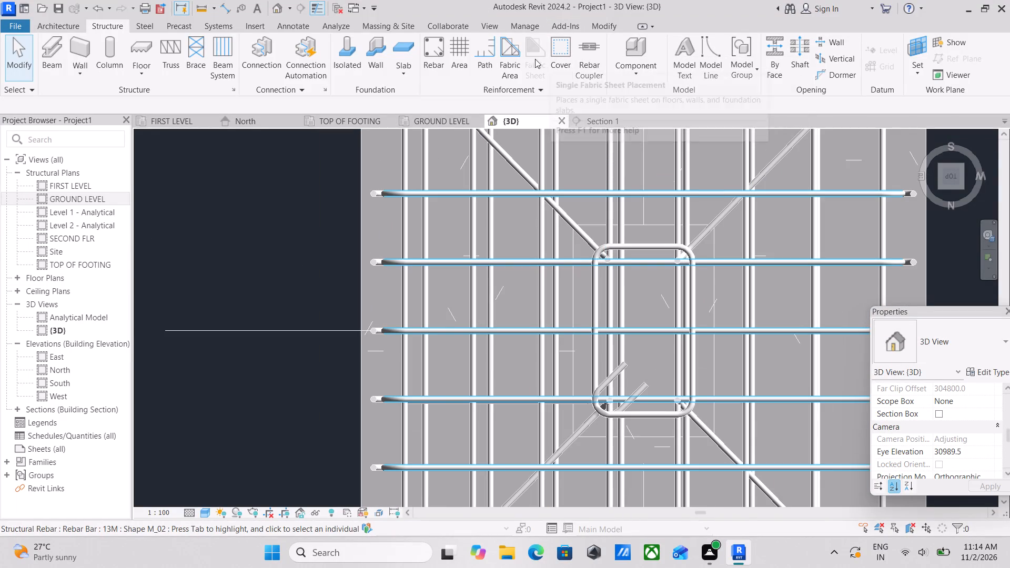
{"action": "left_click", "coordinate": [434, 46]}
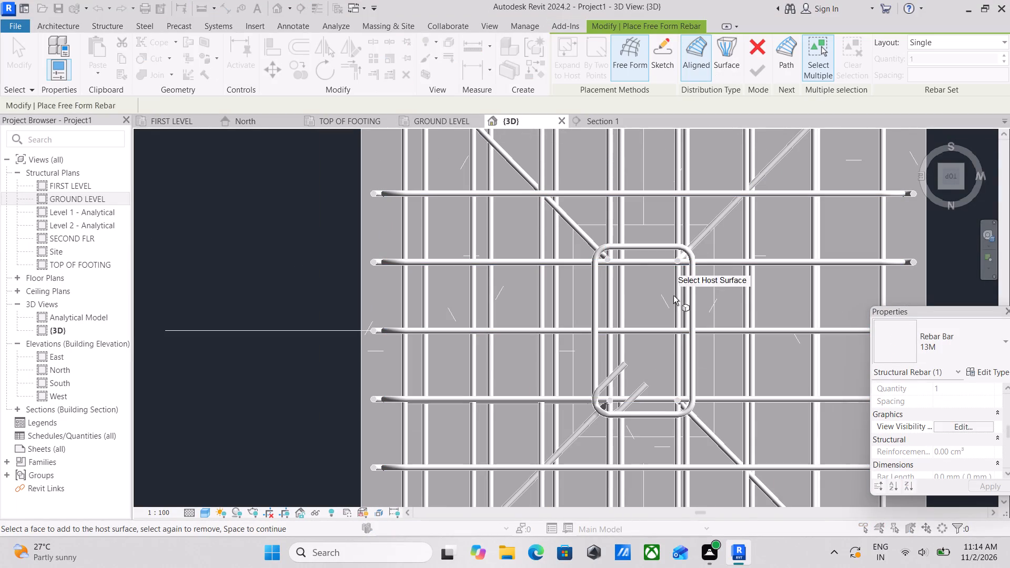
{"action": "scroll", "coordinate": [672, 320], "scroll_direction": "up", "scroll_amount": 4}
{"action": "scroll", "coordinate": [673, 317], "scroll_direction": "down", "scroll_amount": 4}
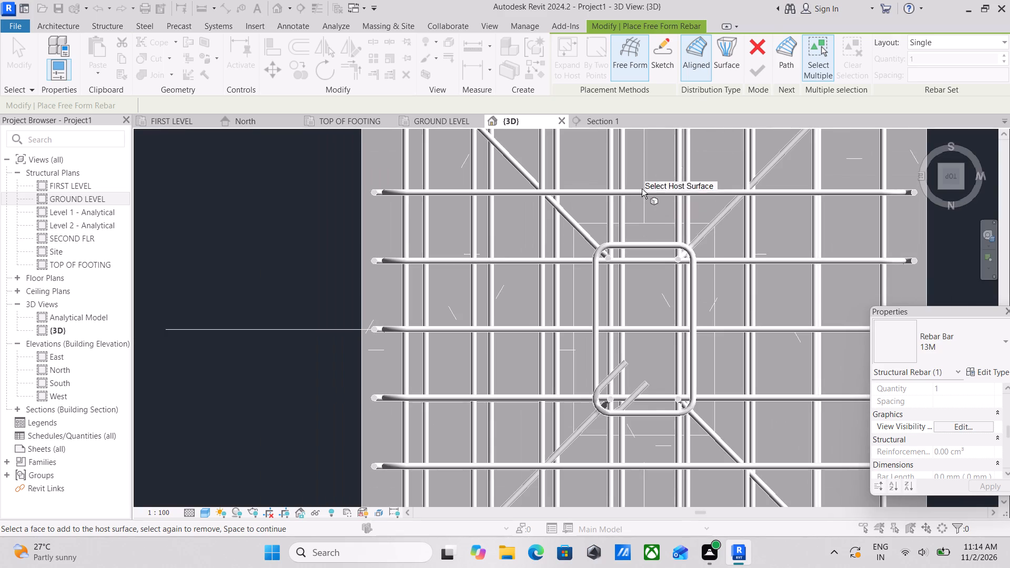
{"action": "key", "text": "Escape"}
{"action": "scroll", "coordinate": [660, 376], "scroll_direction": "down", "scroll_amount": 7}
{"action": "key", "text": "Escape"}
Start Propagate Rebar with Align By Host from the reinforced corner footing at grid A-1 and choose footing B-1 as destination.
{"action": "scroll", "coordinate": [746, 201], "scroll_direction": "down", "scroll_amount": 3}
{"action": "middle_click_drag", "start_coordinate": [739, 265], "coordinate": [681, 251]}
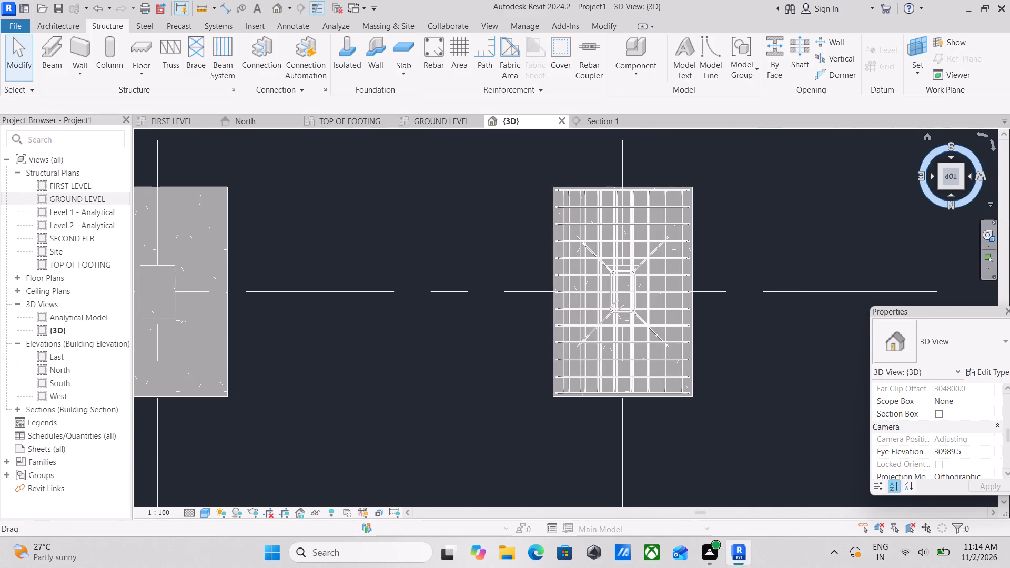
{"action": "left_click", "coordinate": [962, 187]}
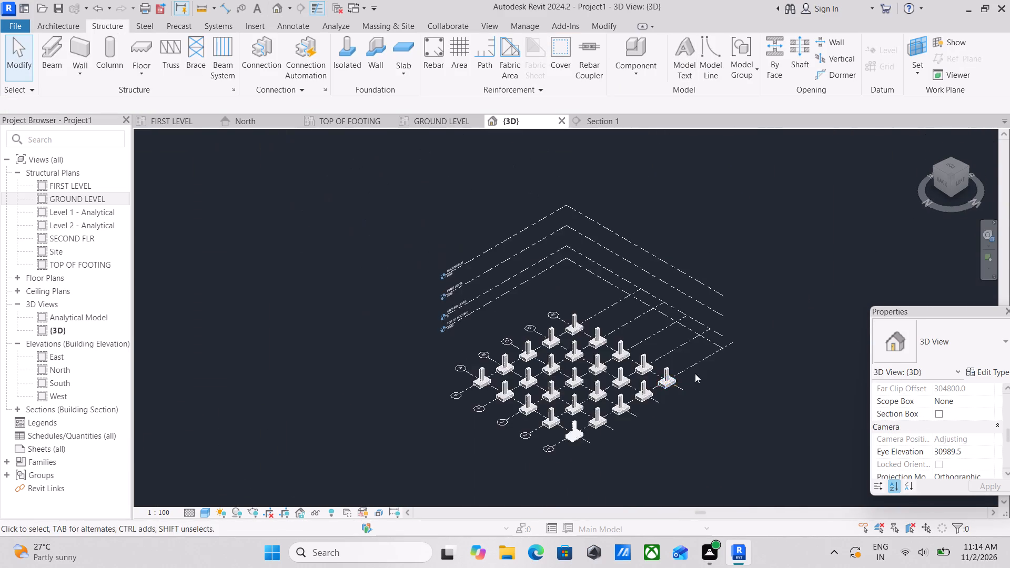
{"action": "scroll", "coordinate": [659, 410], "scroll_direction": "up", "scroll_amount": 4}
{"action": "key", "text": "Escape"}
{"action": "key", "text": "Escape"}
{"action": "scroll", "coordinate": [520, 489], "scroll_direction": "up", "scroll_amount": 20}
{"action": "key", "text": "Escape"}
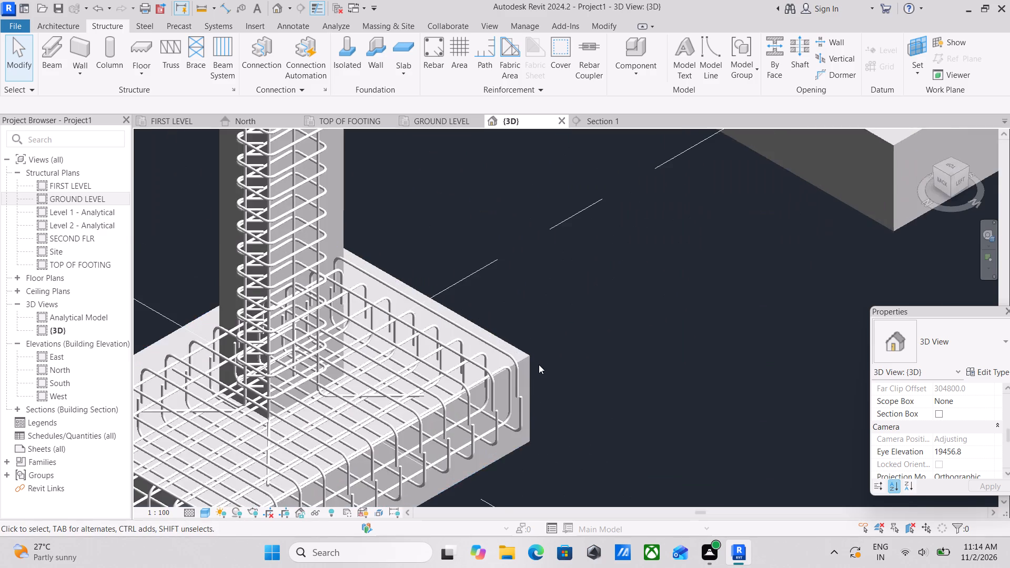
{"action": "scroll", "coordinate": [539, 364], "scroll_direction": "up", "scroll_amount": 4}
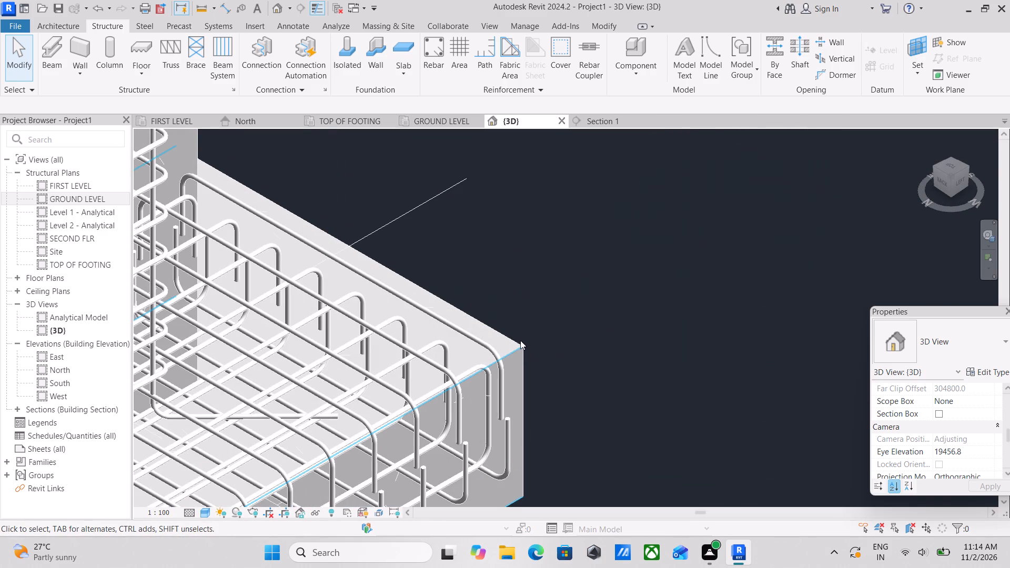
{"action": "left_click", "coordinate": [520, 340]}
{"action": "scroll", "coordinate": [520, 340], "scroll_direction": "down", "scroll_amount": 8}
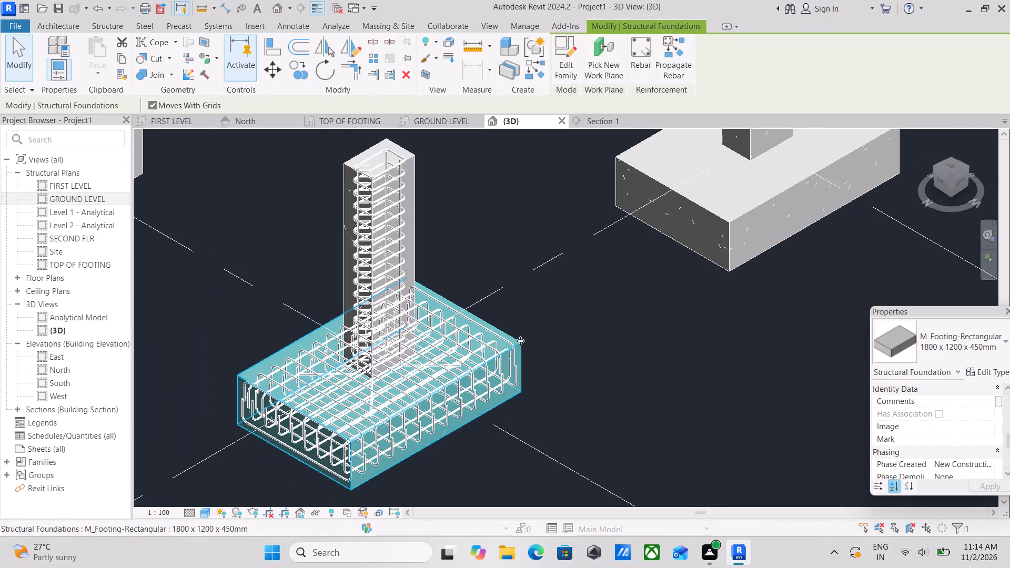
{"action": "left_click", "coordinate": [682, 45]}
{"action": "scroll", "coordinate": [757, 280], "scroll_direction": "down", "scroll_amount": 3}
{"action": "middle_click_drag", "start_coordinate": [753, 282], "coordinate": [586, 356]}
{"action": "scroll", "coordinate": [583, 359], "scroll_direction": "up", "scroll_amount": 1}
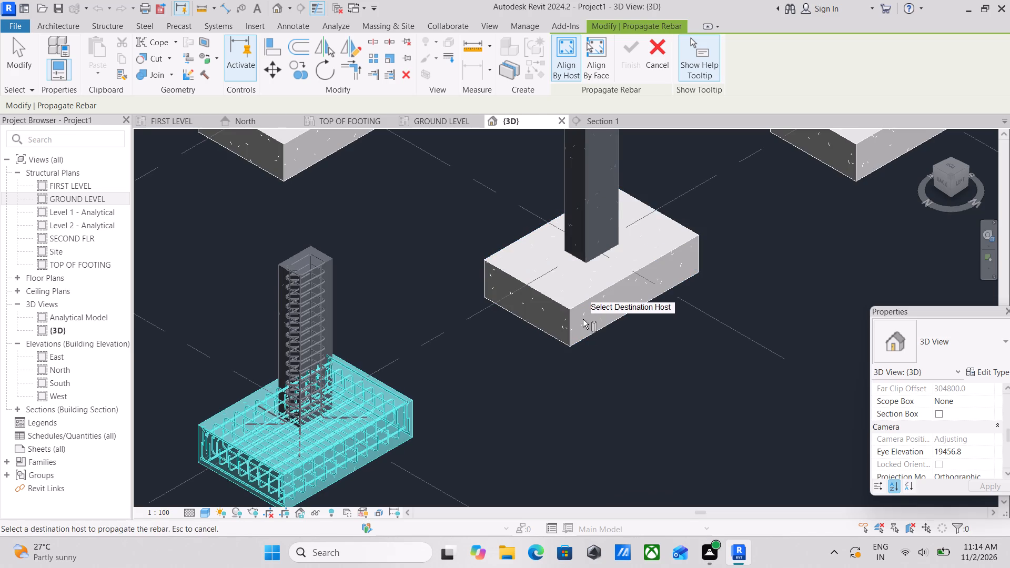
{"action": "left_click", "coordinate": [570, 303]}
Add the footings at C, D and E along grid line 1 as rebar destination hosts.
{"action": "scroll", "coordinate": [644, 257], "scroll_direction": "down", "scroll_amount": 1}
{"action": "middle_click_drag", "start_coordinate": [642, 260], "coordinate": [468, 412]}
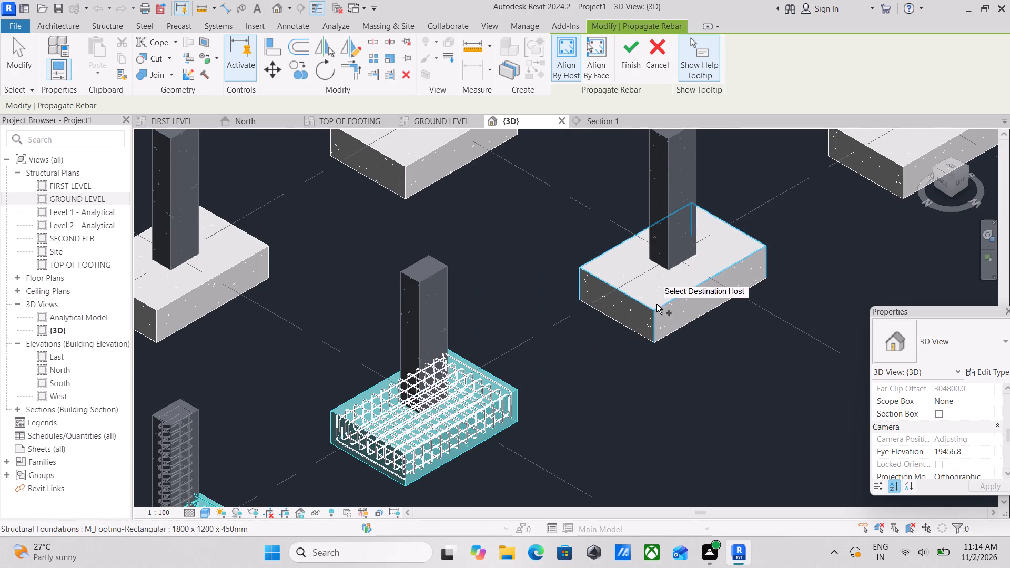
{"action": "left_click", "coordinate": [655, 316]}
{"action": "scroll", "coordinate": [683, 294], "scroll_direction": "down", "scroll_amount": 2}
{"action": "middle_click_drag", "start_coordinate": [680, 297], "coordinate": [474, 420]}
{"action": "left_click", "coordinate": [675, 309]}
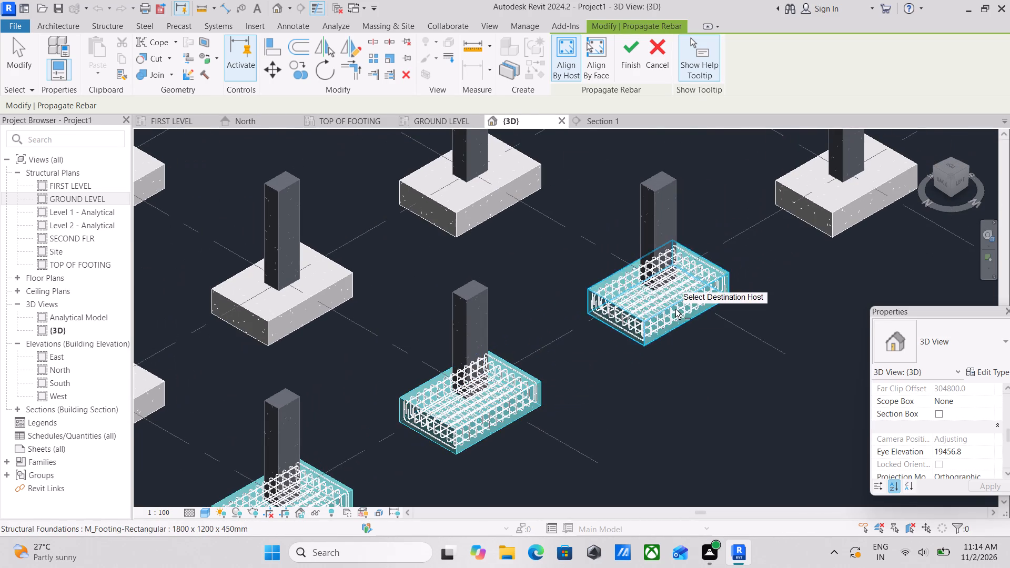
{"action": "scroll", "coordinate": [680, 307], "scroll_direction": "down", "scroll_amount": 2}
{"action": "middle_click_drag", "start_coordinate": [658, 334], "coordinate": [427, 479]}
{"action": "left_click", "coordinate": [564, 372]}
{"action": "left_click", "coordinate": [559, 388]}
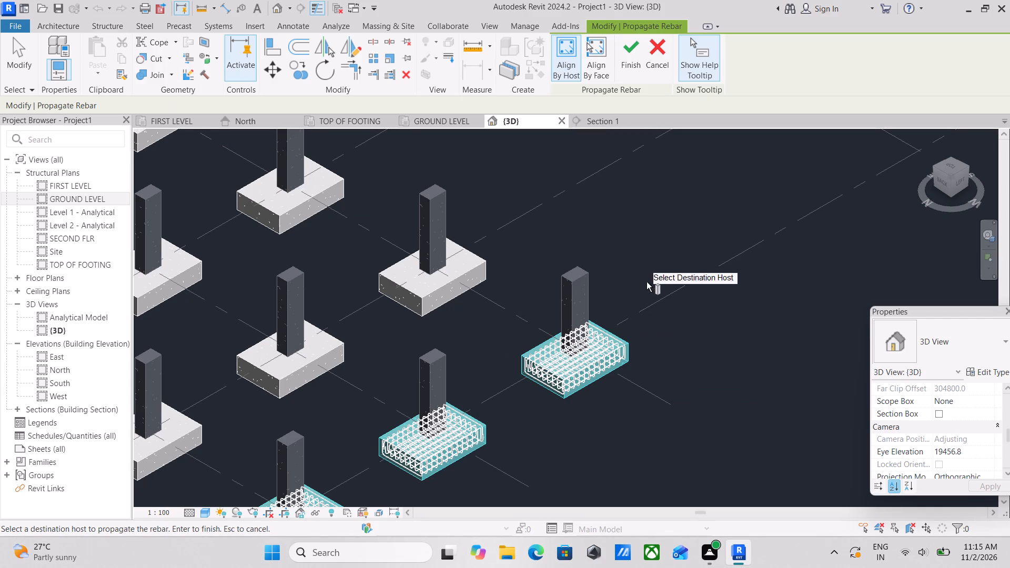
Add all five footings along grid line 2, from E to A, as rebar destination hosts.
{"action": "scroll", "coordinate": [428, 287], "scroll_direction": "up", "scroll_amount": 4}
{"action": "left_click", "coordinate": [420, 304]}
{"action": "scroll", "coordinate": [422, 300], "scroll_direction": "down", "scroll_amount": 2}
{"action": "middle_click_drag", "start_coordinate": [422, 300], "coordinate": [466, 281]}
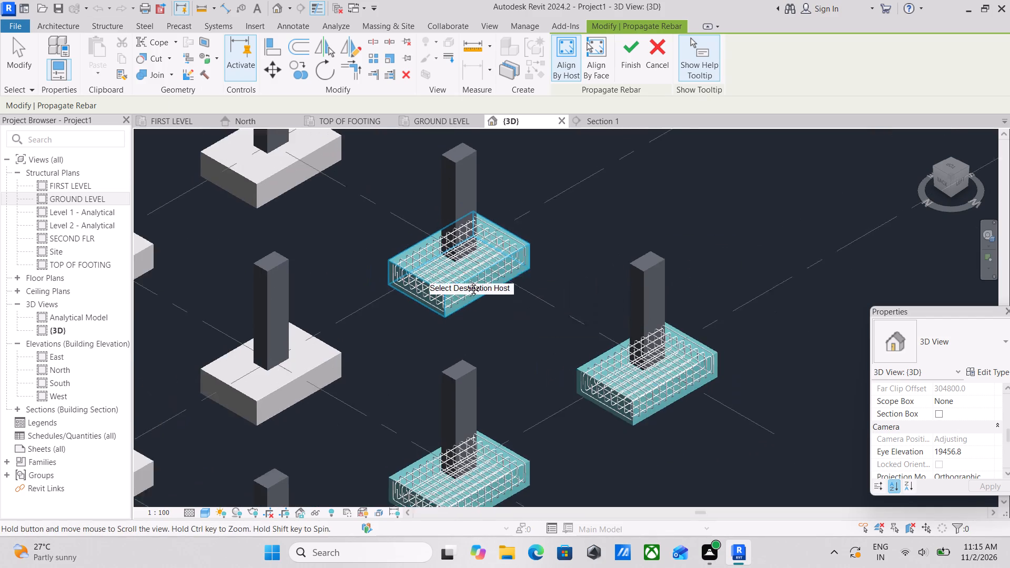
{"action": "middle_click_drag", "start_coordinate": [466, 281], "coordinate": [558, 287]}
{"action": "left_click", "coordinate": [367, 398]}
{"action": "middle_click_drag", "start_coordinate": [367, 397], "coordinate": [571, 331]}
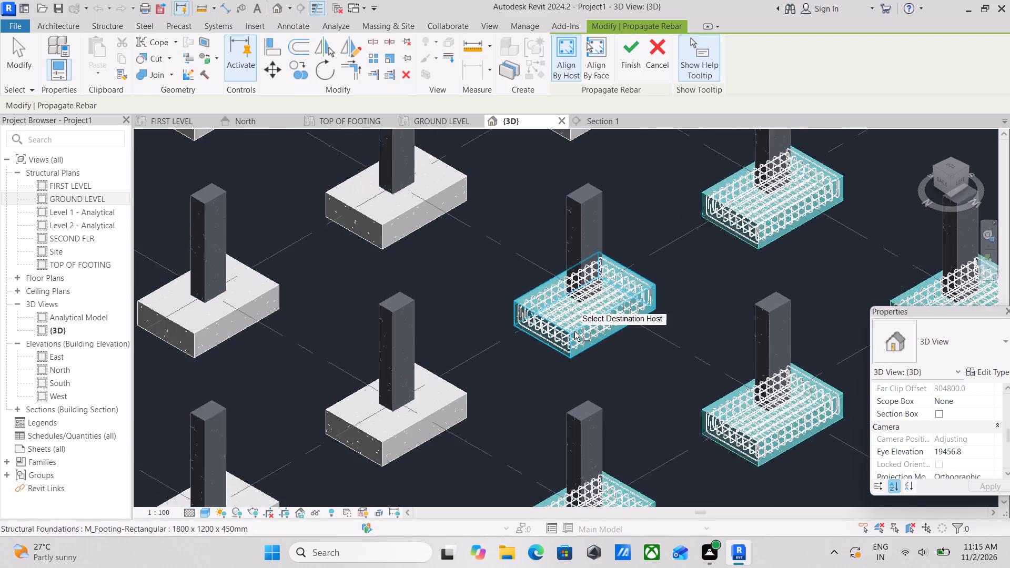
{"action": "scroll", "coordinate": [574, 331], "scroll_direction": "up", "scroll_amount": 1}
{"action": "left_click", "coordinate": [352, 456]}
{"action": "scroll", "coordinate": [370, 442], "scroll_direction": "down", "scroll_amount": 2}
{"action": "middle_click_drag", "start_coordinate": [370, 442], "coordinate": [543, 366]}
{"action": "scroll", "coordinate": [566, 360], "scroll_direction": "up", "scroll_amount": 1}
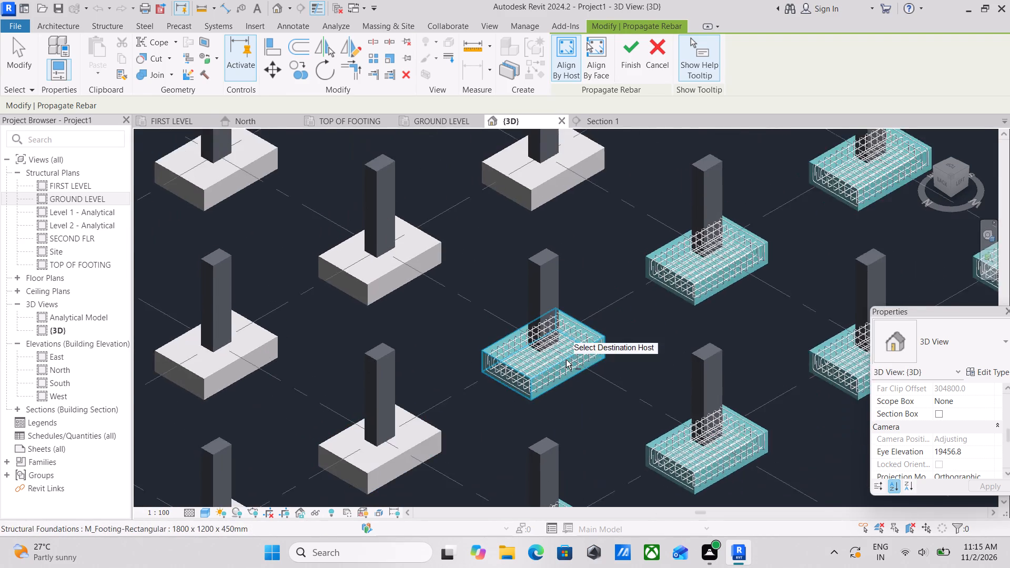
{"action": "left_click", "coordinate": [397, 449]}
{"action": "scroll", "coordinate": [398, 449], "scroll_direction": "down", "scroll_amount": 1}
{"action": "middle_click_drag", "start_coordinate": [398, 449], "coordinate": [577, 241]}
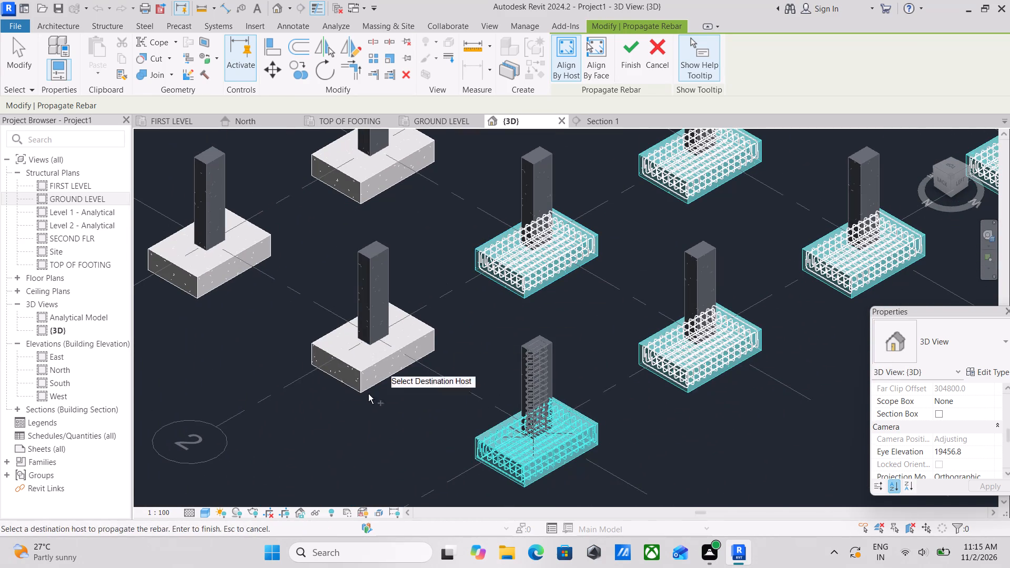
{"action": "left_click", "coordinate": [360, 368]}
Add all five footings along grid line 3, from A to E, as rebar destination hosts.
{"action": "middle_click_drag", "start_coordinate": [359, 367], "coordinate": [491, 517]}
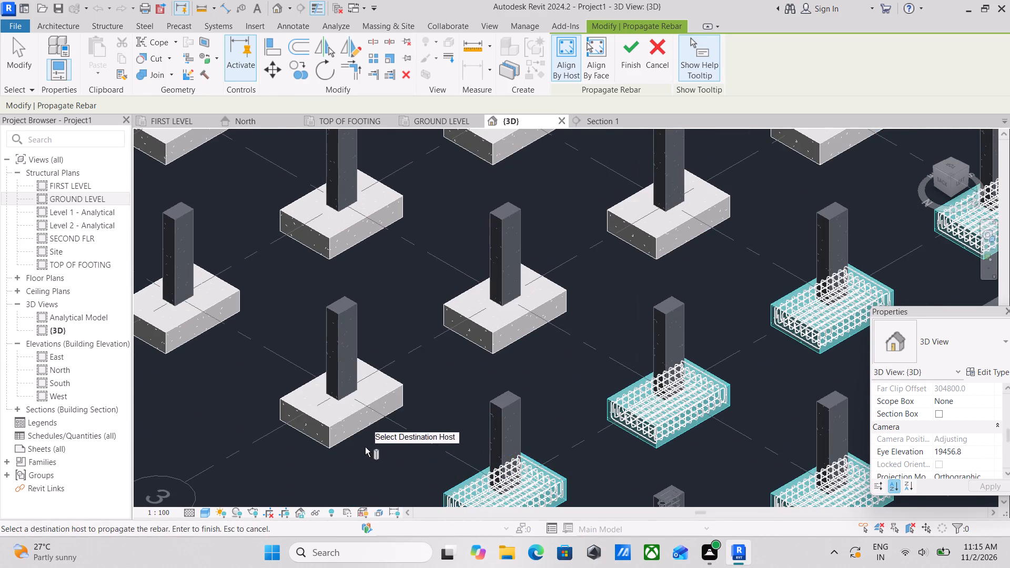
{"action": "left_click", "coordinate": [331, 422]}
{"action": "left_click", "coordinate": [492, 330]}
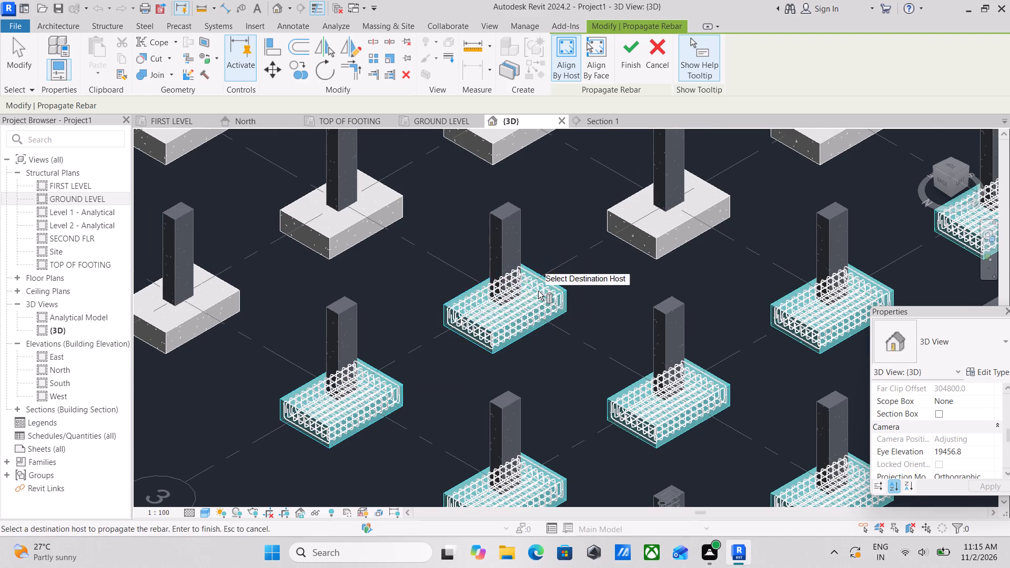
{"action": "middle_click_drag", "start_coordinate": [538, 291], "coordinate": [455, 376]}
{"action": "left_click", "coordinate": [575, 327]}
{"action": "middle_click_drag", "start_coordinate": [609, 306], "coordinate": [424, 391]}
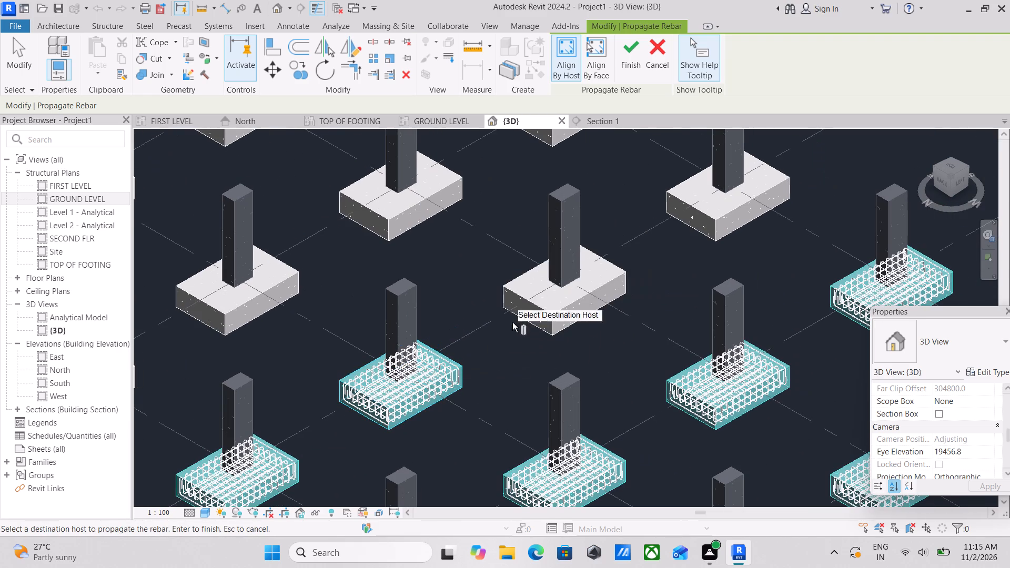
{"action": "left_click", "coordinate": [558, 313]}
{"action": "middle_click_drag", "start_coordinate": [563, 307], "coordinate": [390, 431]}
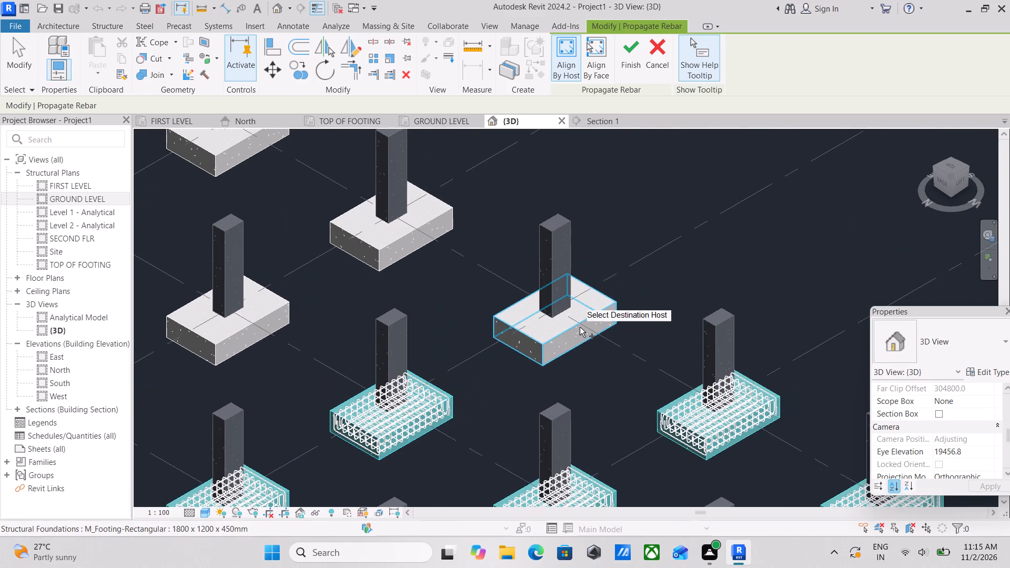
{"action": "left_click", "coordinate": [578, 328]}
Add all five footings along grid line 4, from E to A, as rebar destination hosts.
{"action": "middle_click_drag", "start_coordinate": [462, 316], "coordinate": [574, 412]}
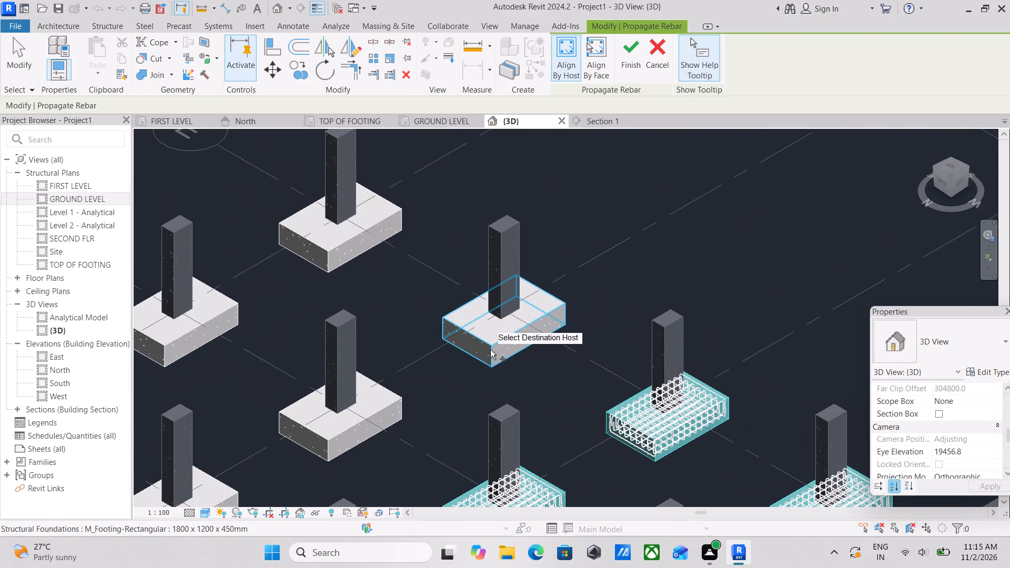
{"action": "left_click", "coordinate": [490, 350]}
{"action": "left_click", "coordinate": [332, 440]}
{"action": "scroll", "coordinate": [340, 424], "scroll_direction": "down", "scroll_amount": 1}
{"action": "middle_click_drag", "start_coordinate": [340, 424], "coordinate": [479, 288]}
{"action": "left_click", "coordinate": [347, 371]}
{"action": "middle_click_drag", "start_coordinate": [347, 371], "coordinate": [416, 340]}
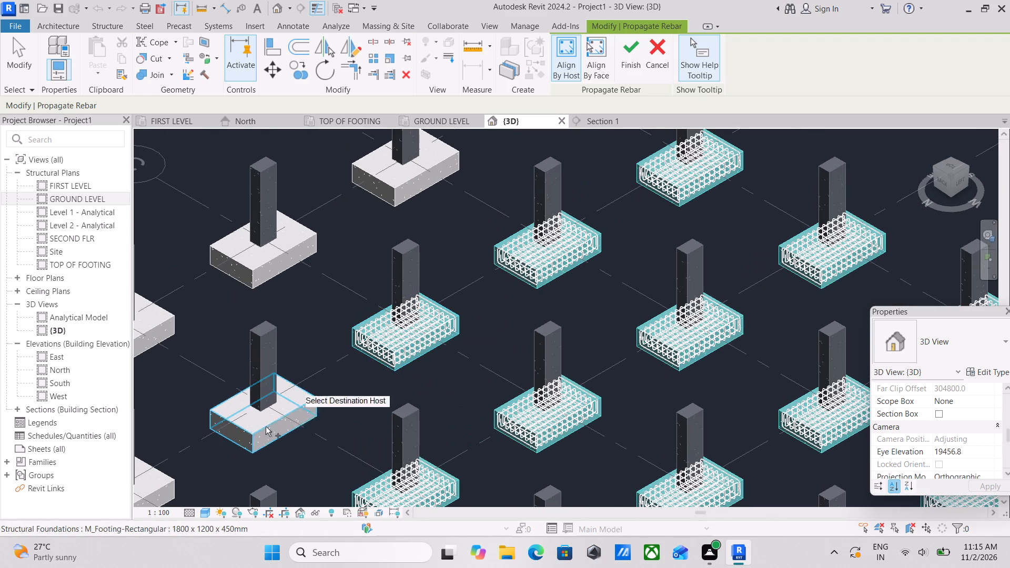
{"action": "left_click", "coordinate": [249, 433]}
{"action": "middle_click_drag", "start_coordinate": [270, 428], "coordinate": [491, 318]}
{"action": "left_click", "coordinate": [395, 380]}
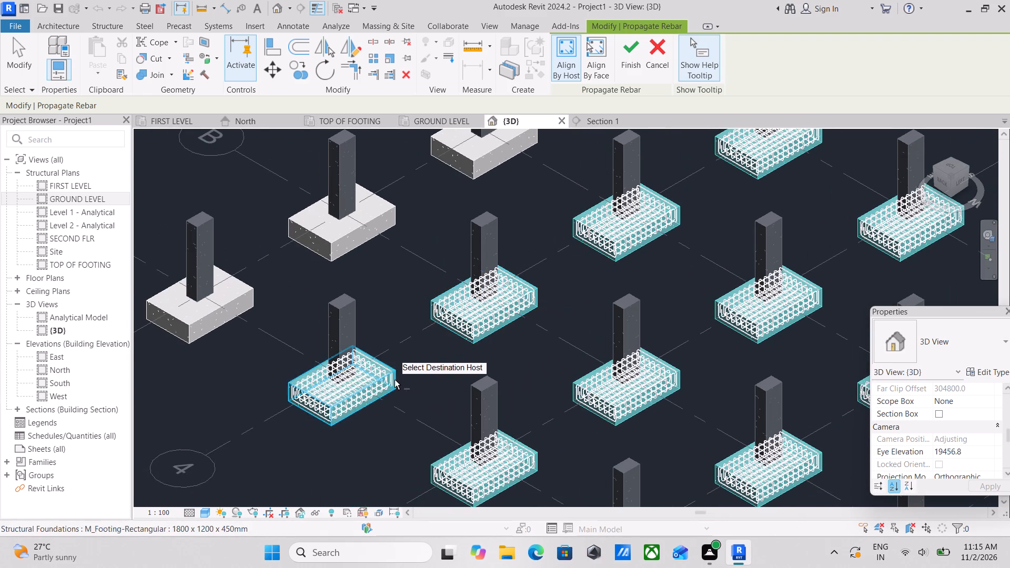
Add all five footings along grid line 5, from A to E, as destination hosts and finish propagating the footing rebar.
{"action": "middle_click_drag", "start_coordinate": [394, 380], "coordinate": [516, 483]}
{"action": "left_click", "coordinate": [365, 408]}
{"action": "left_click", "coordinate": [368, 401]}
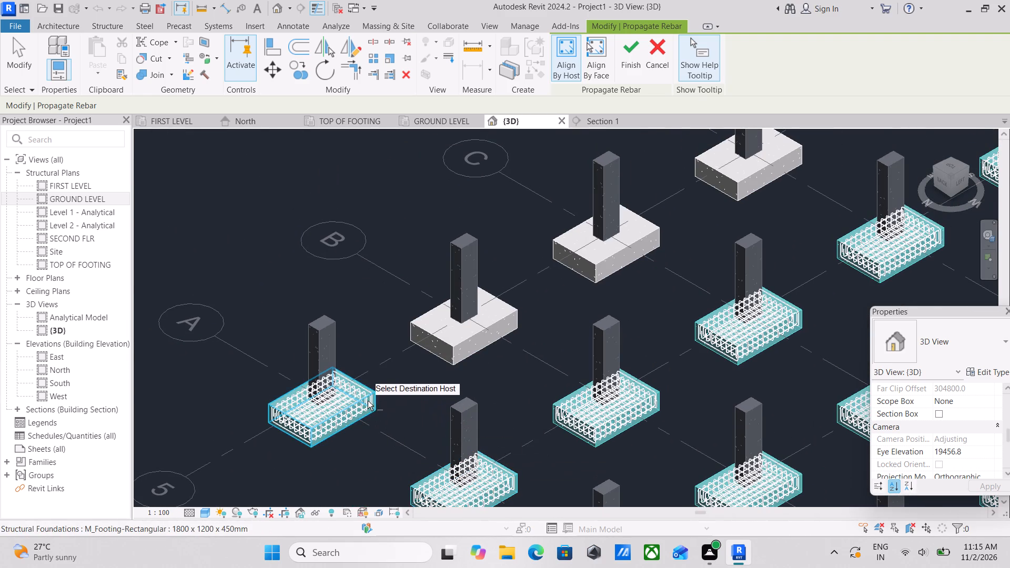
{"action": "left_click", "coordinate": [457, 348]}
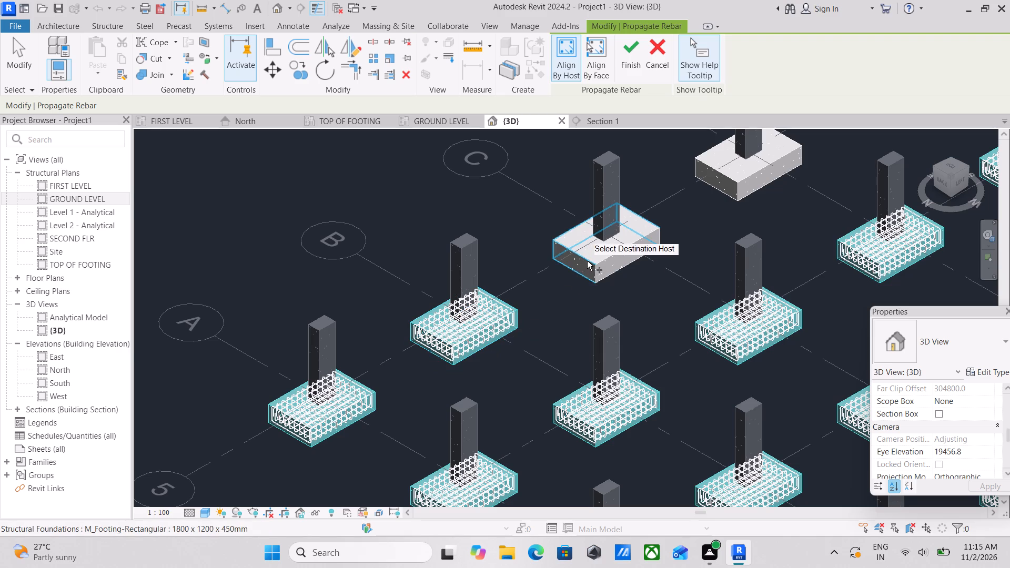
{"action": "left_click", "coordinate": [587, 261]}
{"action": "left_click", "coordinate": [731, 183]}
{"action": "scroll", "coordinate": [731, 183], "scroll_direction": "down", "scroll_amount": 2}
{"action": "middle_click_drag", "start_coordinate": [731, 183], "coordinate": [599, 281]}
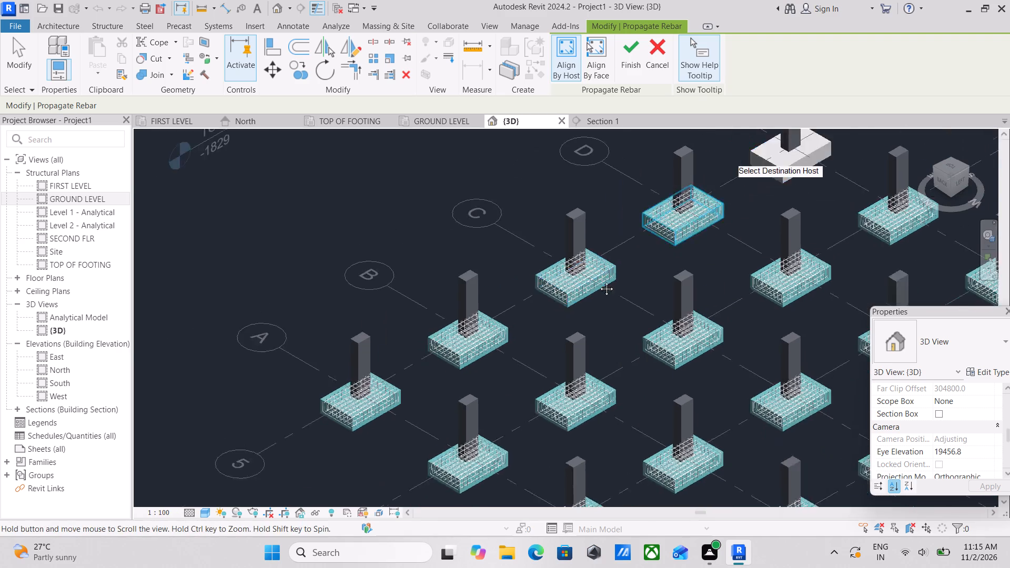
{"action": "middle_click_drag", "start_coordinate": [599, 281], "coordinate": [541, 341]}
{"action": "left_click", "coordinate": [649, 282]}
{"action": "scroll", "coordinate": [703, 230], "scroll_direction": "down", "scroll_amount": 2}
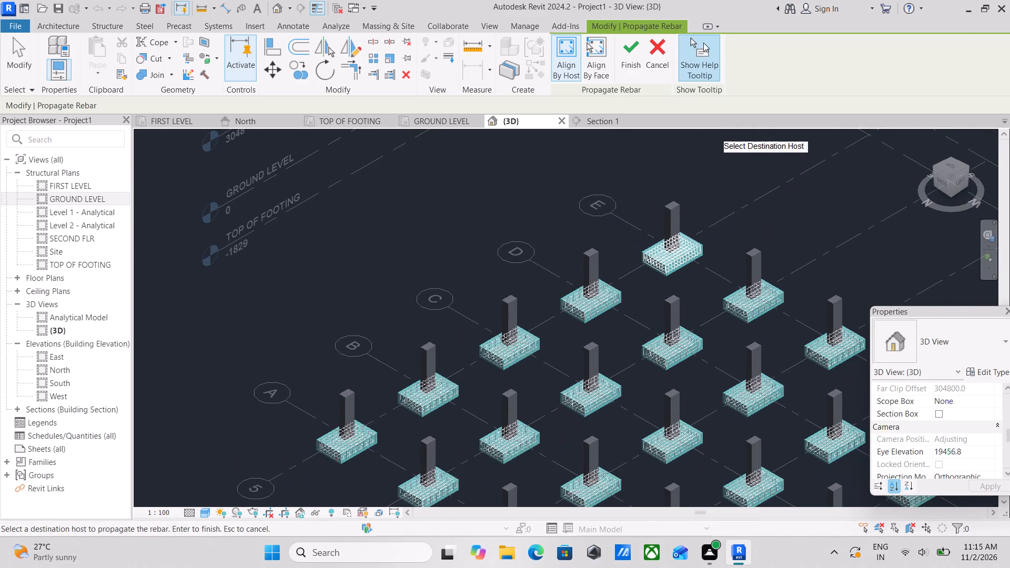
{"action": "left_click", "coordinate": [629, 50]}
Inspect the propagated reinforcement across the footing grid in 3D.
{"action": "scroll", "coordinate": [641, 308], "scroll_direction": "down", "scroll_amount": 2}
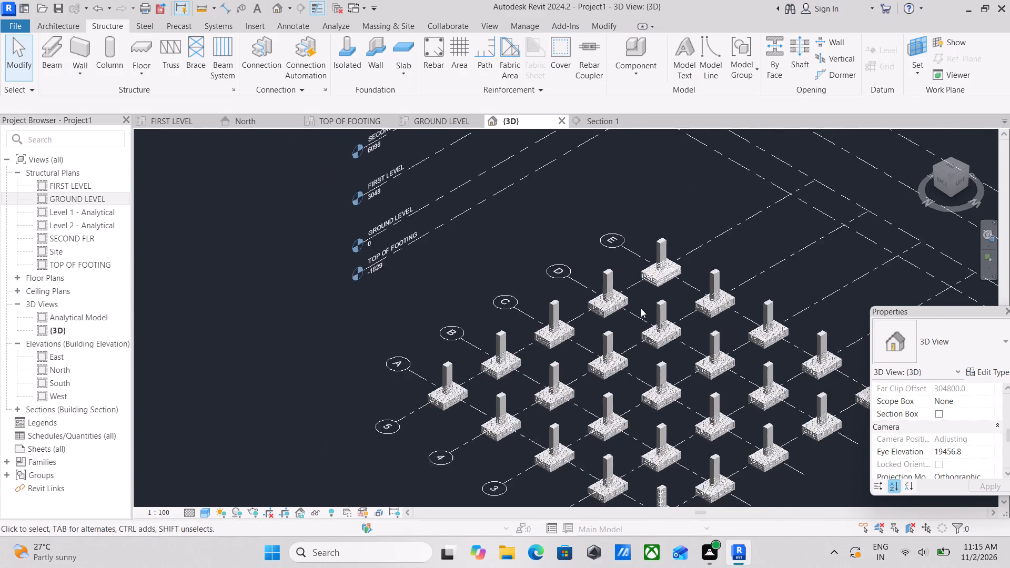
{"action": "scroll", "coordinate": [641, 308], "scroll_direction": "down", "scroll_amount": 5}
{"action": "key", "text": "Escape"}
{"action": "scroll", "coordinate": [629, 487], "scroll_direction": "up", "scroll_amount": 3}
{"action": "scroll", "coordinate": [620, 373], "scroll_direction": "up", "scroll_amount": 1}
{"action": "middle_click_drag", "start_coordinate": [620, 373], "coordinate": [647, 275]}
{"action": "scroll", "coordinate": [766, 329], "scroll_direction": "up", "scroll_amount": 3}
{"action": "scroll", "coordinate": [766, 290], "scroll_direction": "down", "scroll_amount": 2}
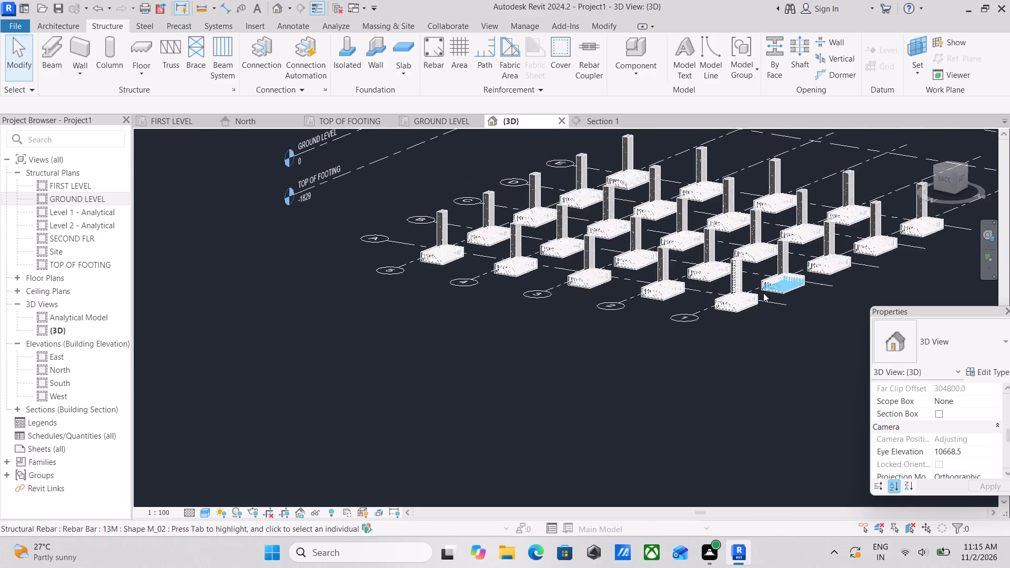
{"action": "scroll", "coordinate": [760, 293], "scroll_direction": "down", "scroll_amount": 1}
{"action": "middle_click_drag", "start_coordinate": [709, 283], "coordinate": [608, 355], "text": "shift"}
Start Propagate Rebar with Align By Host from the reinforced column at grid A-1 and choose column B-1 as destination.
{"action": "scroll", "coordinate": [505, 301], "scroll_direction": "up", "scroll_amount": 7}
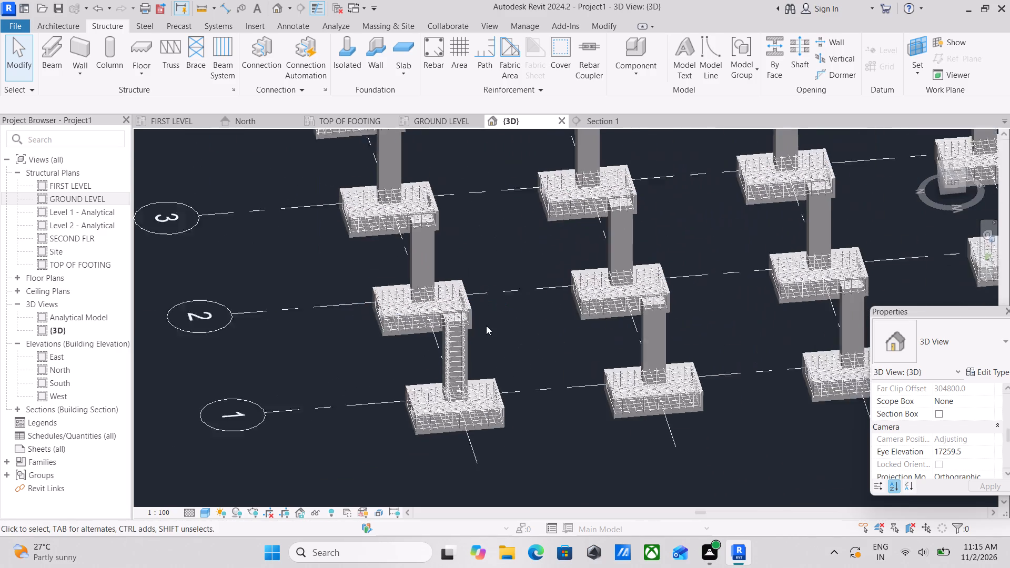
{"action": "scroll", "coordinate": [486, 326], "scroll_direction": "up", "scroll_amount": 7}
{"action": "scroll", "coordinate": [459, 321], "scroll_direction": "down", "scroll_amount": 3}
{"action": "middle_click_drag", "start_coordinate": [459, 321], "coordinate": [459, 305]}
{"action": "scroll", "coordinate": [456, 312], "scroll_direction": "up", "scroll_amount": 2}
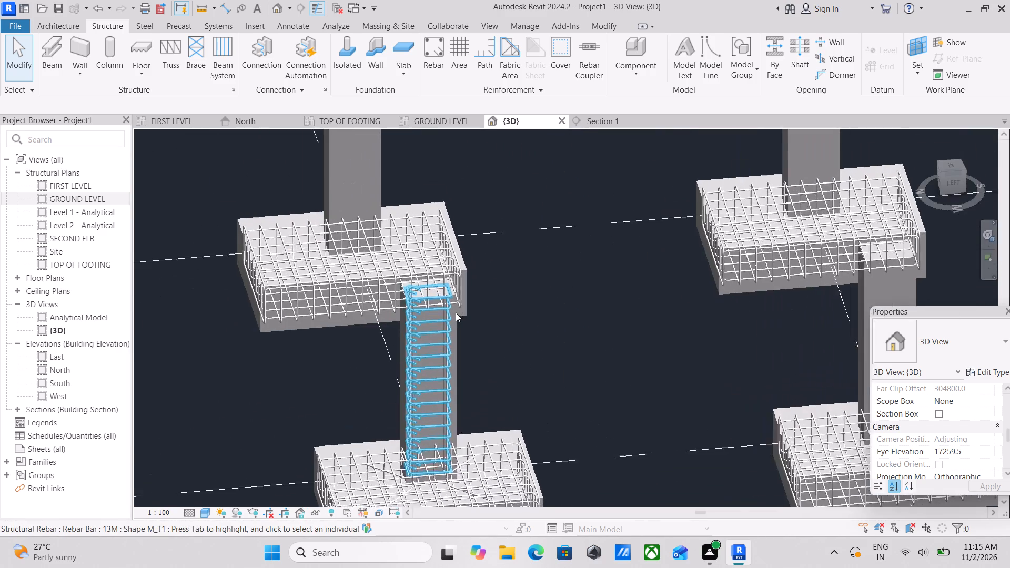
{"action": "scroll", "coordinate": [456, 312], "scroll_direction": "up", "scroll_amount": 8}
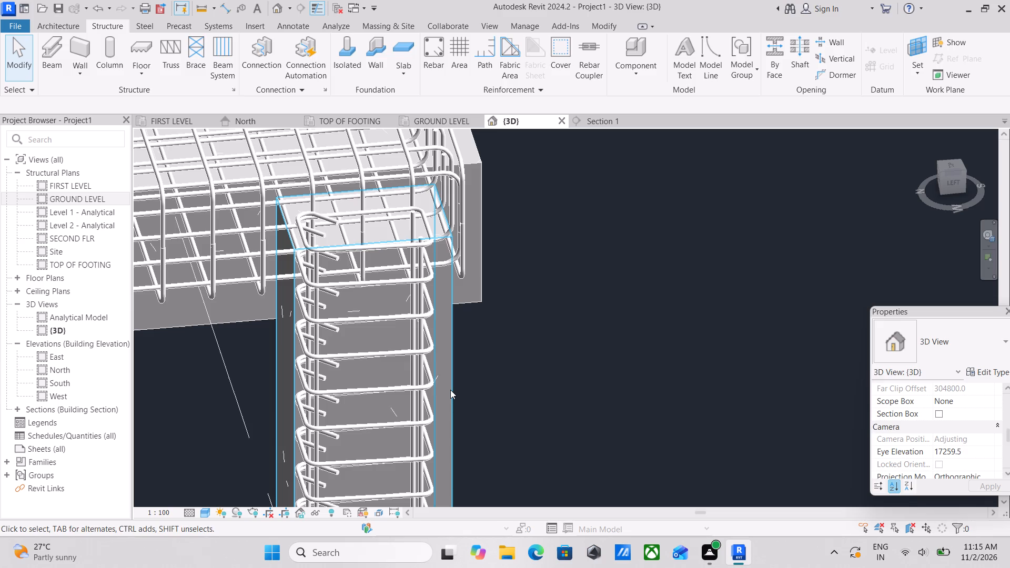
{"action": "left_click", "coordinate": [450, 390]}
{"action": "scroll", "coordinate": [458, 380], "scroll_direction": "down", "scroll_amount": 3}
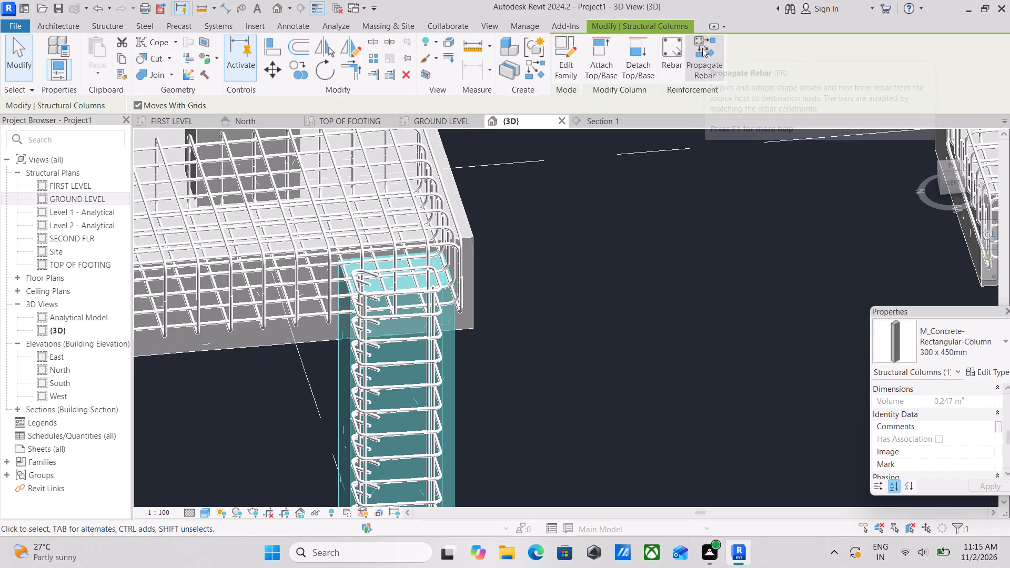
{"action": "left_click", "coordinate": [708, 51]}
{"action": "scroll", "coordinate": [630, 303], "scroll_direction": "down", "scroll_amount": 5}
{"action": "middle_click_drag", "start_coordinate": [630, 303], "coordinate": [446, 256]}
{"action": "scroll", "coordinate": [532, 262], "scroll_direction": "down", "scroll_amount": 2}
{"action": "middle_click_drag", "start_coordinate": [530, 262], "coordinate": [450, 266]}
{"action": "left_click", "coordinate": [632, 266]}
Add the columns at C-1, D-1 and E-1 along grid line 1 as rebar destination hosts.
{"action": "scroll", "coordinate": [668, 253], "scroll_direction": "down", "scroll_amount": 1}
{"action": "middle_click_drag", "start_coordinate": [668, 253], "coordinate": [467, 287]}
{"action": "left_click", "coordinate": [735, 282]}
{"action": "middle_click_drag", "start_coordinate": [734, 282], "coordinate": [336, 321]}
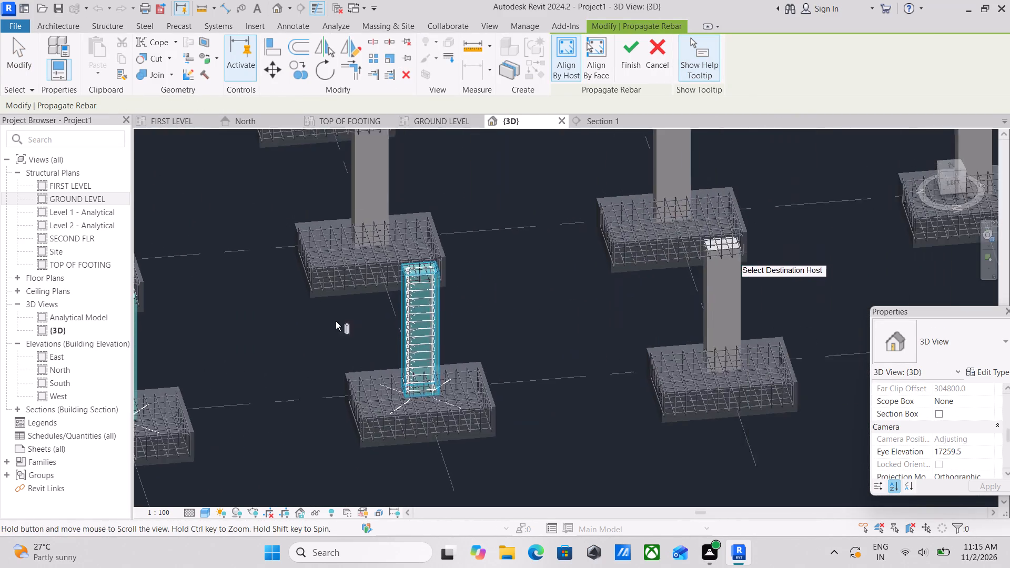
{"action": "middle_click_drag", "start_coordinate": [336, 321], "coordinate": [353, 321]}
{"action": "left_click", "coordinate": [660, 309]}
{"action": "scroll", "coordinate": [661, 308], "scroll_direction": "down", "scroll_amount": 2}
{"action": "middle_click_drag", "start_coordinate": [661, 308], "coordinate": [492, 330]}
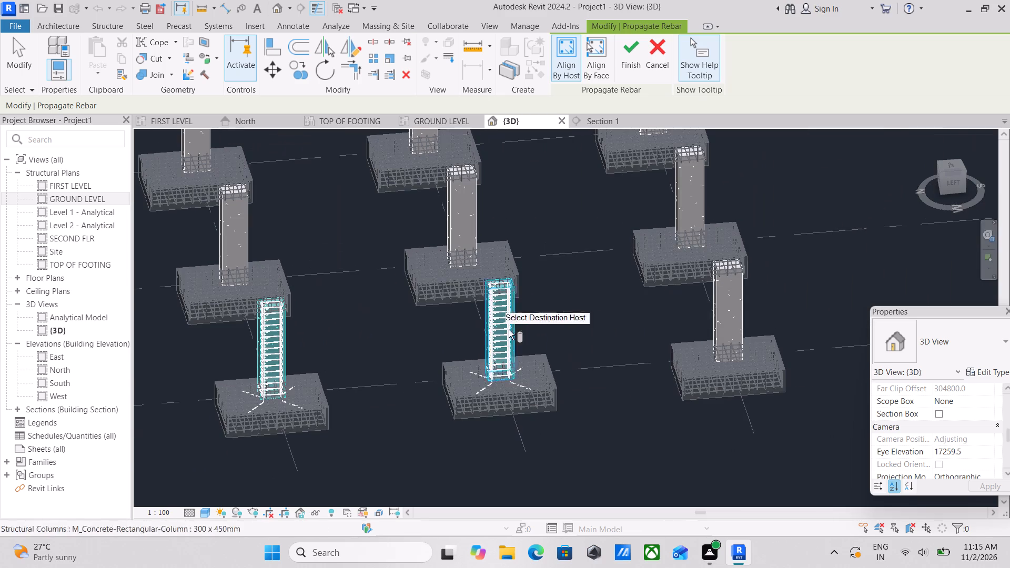
{"action": "left_click", "coordinate": [714, 305]}
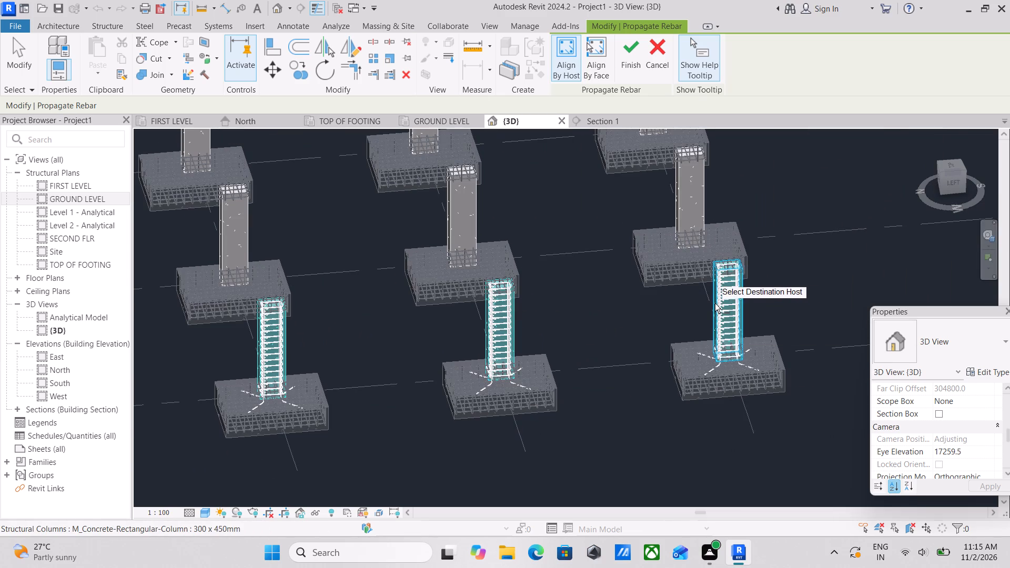
Add the columns at E-2, E-3, E-4 and E-5 along grid line E as destination hosts.
{"action": "middle_click_drag", "start_coordinate": [715, 303], "coordinate": [701, 426]}
{"action": "left_click", "coordinate": [671, 299]}
{"action": "scroll", "coordinate": [671, 299], "scroll_direction": "down", "scroll_amount": 2}
{"action": "middle_click_drag", "start_coordinate": [671, 299], "coordinate": [670, 387]}
{"action": "scroll", "coordinate": [669, 388], "scroll_direction": "up", "scroll_amount": 1}
{"action": "left_click", "coordinate": [631, 307]}
{"action": "scroll", "coordinate": [631, 307], "scroll_direction": "down", "scroll_amount": 1}
{"action": "middle_click_drag", "start_coordinate": [636, 314], "coordinate": [658, 441]}
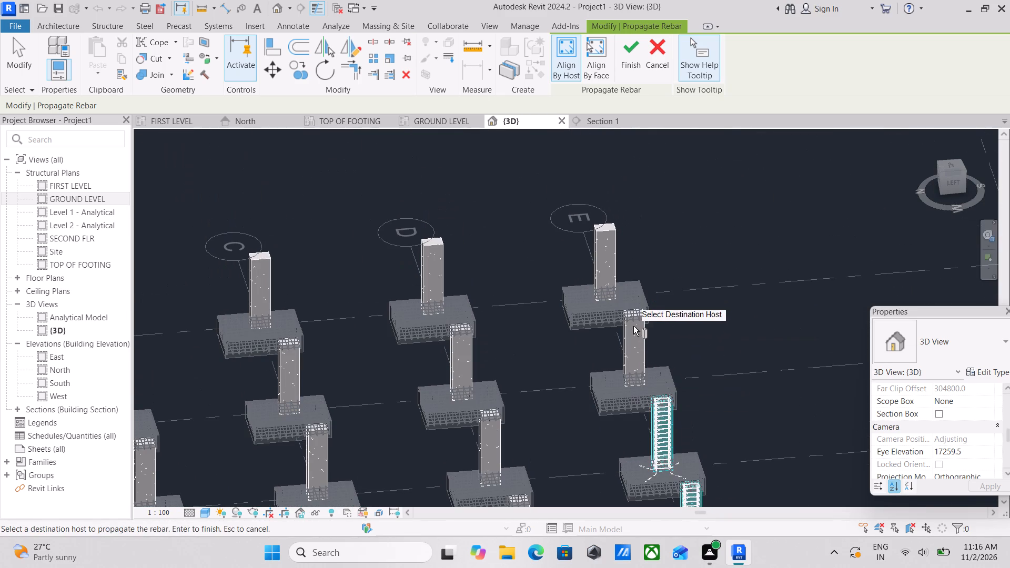
{"action": "left_click", "coordinate": [624, 338]}
{"action": "left_click", "coordinate": [613, 244]}
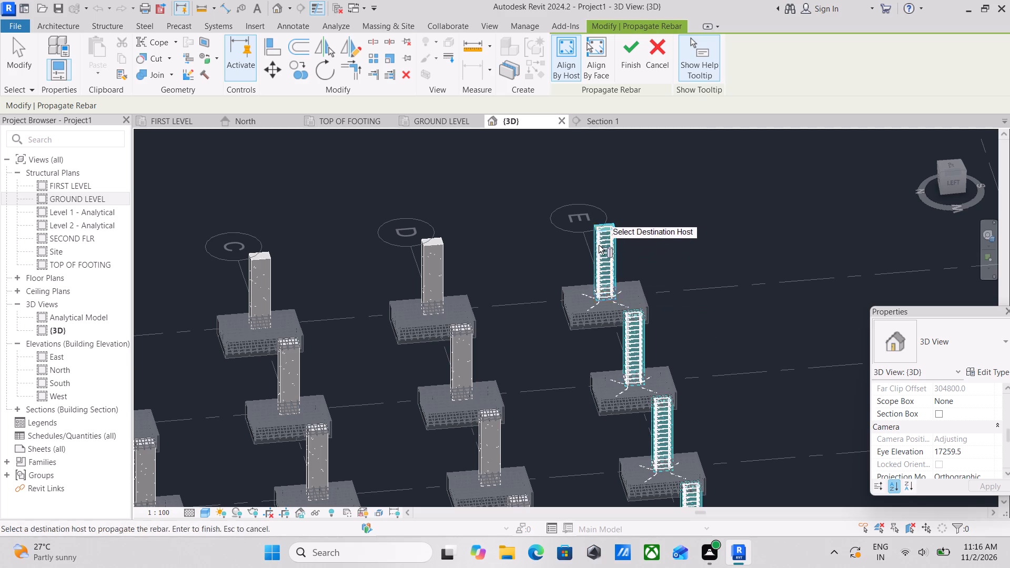
Add the columns at D-5, D-4, D-3 and D-2 along grid line D as destination hosts.
{"action": "left_click", "coordinate": [425, 259]}
{"action": "left_click", "coordinate": [466, 351]}
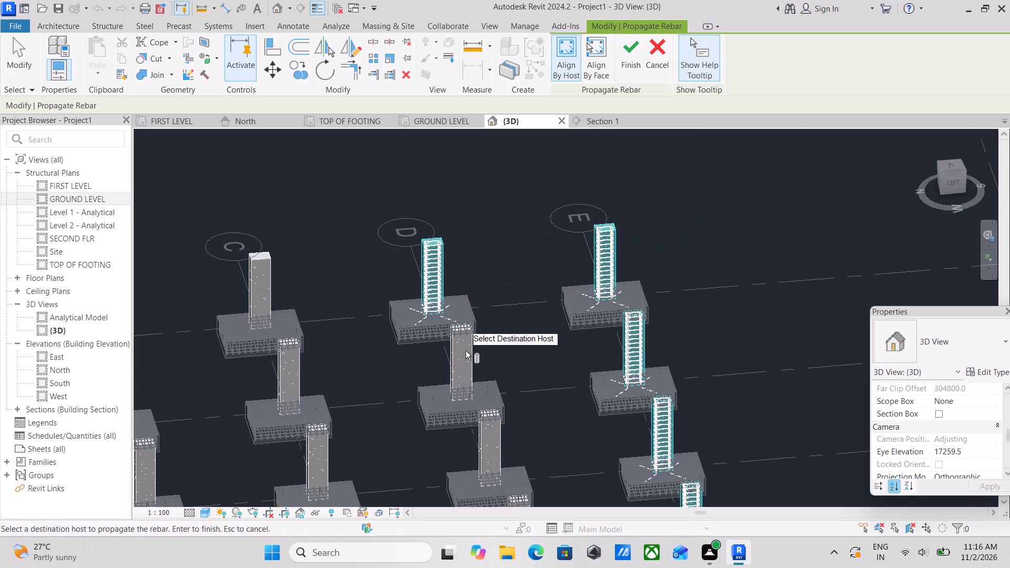
{"action": "left_click", "coordinate": [473, 354]}
{"action": "scroll", "coordinate": [474, 353], "scroll_direction": "down", "scroll_amount": 2}
{"action": "middle_click_drag", "start_coordinate": [474, 353], "coordinate": [510, 255]}
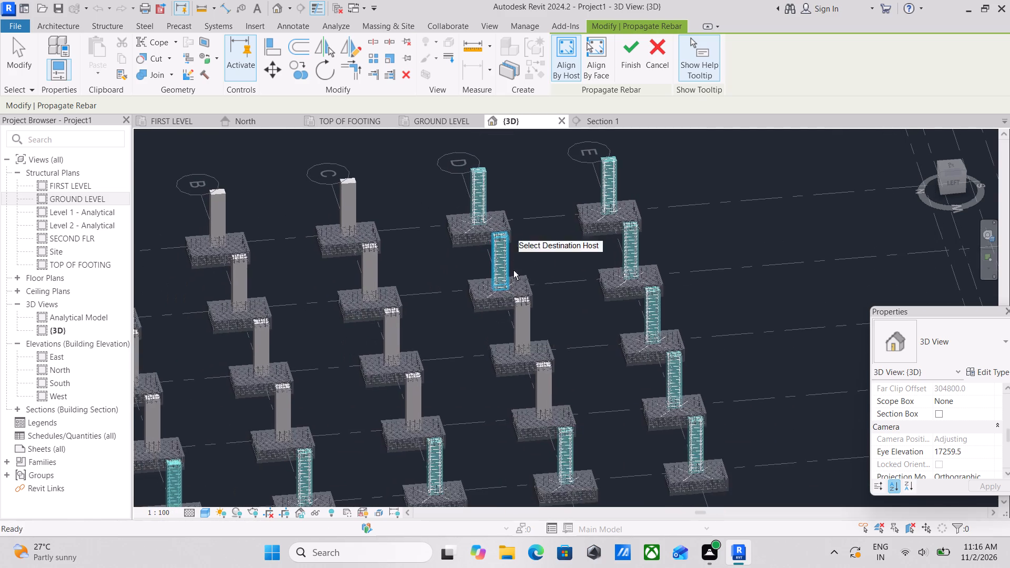
{"action": "left_click", "coordinate": [514, 312]}
{"action": "left_click", "coordinate": [536, 388]}
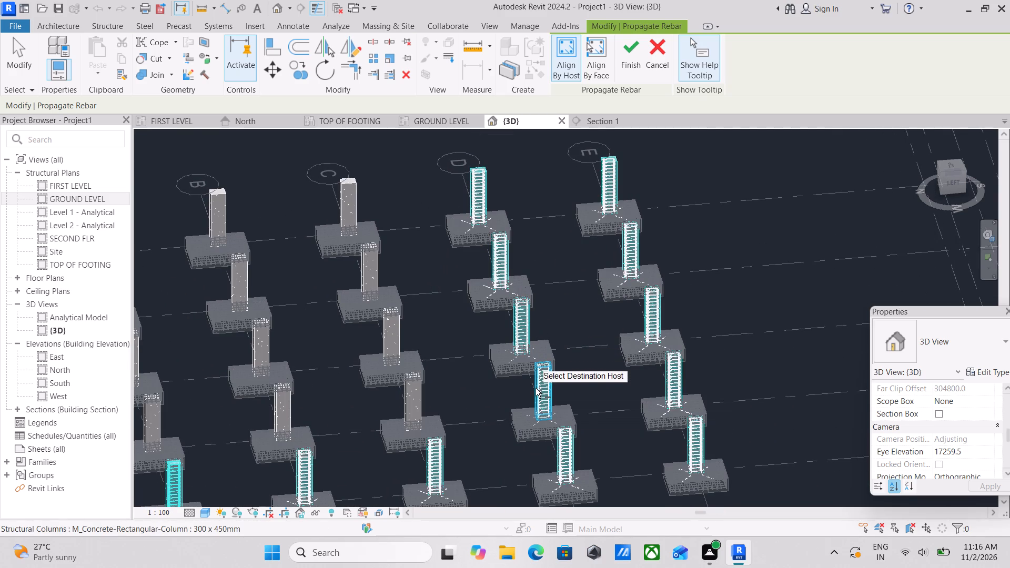
Add the remaining grid line 2 columns at C-2, B-2 and A-2 as destination hosts.
{"action": "middle_click_drag", "start_coordinate": [538, 388], "coordinate": [562, 291]}
{"action": "scroll", "coordinate": [569, 278], "scroll_direction": "down", "scroll_amount": 2}
{"action": "middle_click_drag", "start_coordinate": [569, 278], "coordinate": [619, 379]}
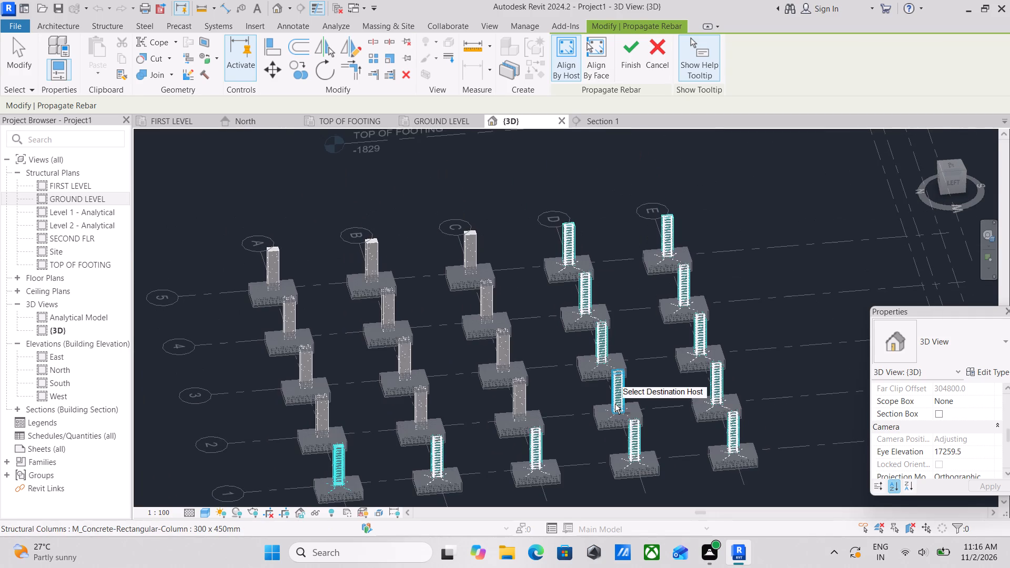
{"action": "scroll", "coordinate": [546, 411], "scroll_direction": "up", "scroll_amount": 8}
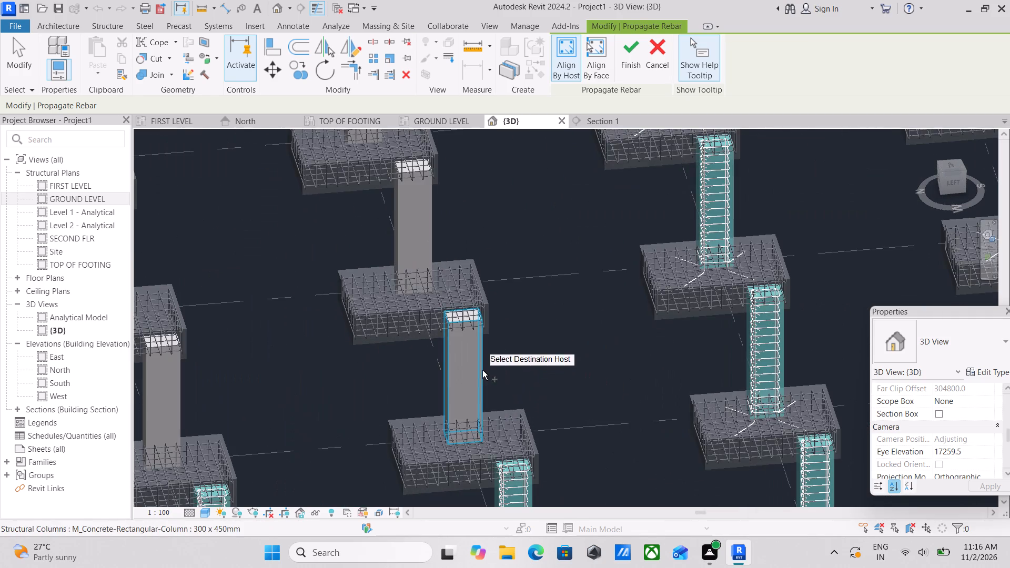
{"action": "left_click", "coordinate": [478, 359]}
{"action": "scroll", "coordinate": [472, 367], "scroll_direction": "down", "scroll_amount": 3}
{"action": "middle_click_drag", "start_coordinate": [472, 367], "coordinate": [619, 376]}
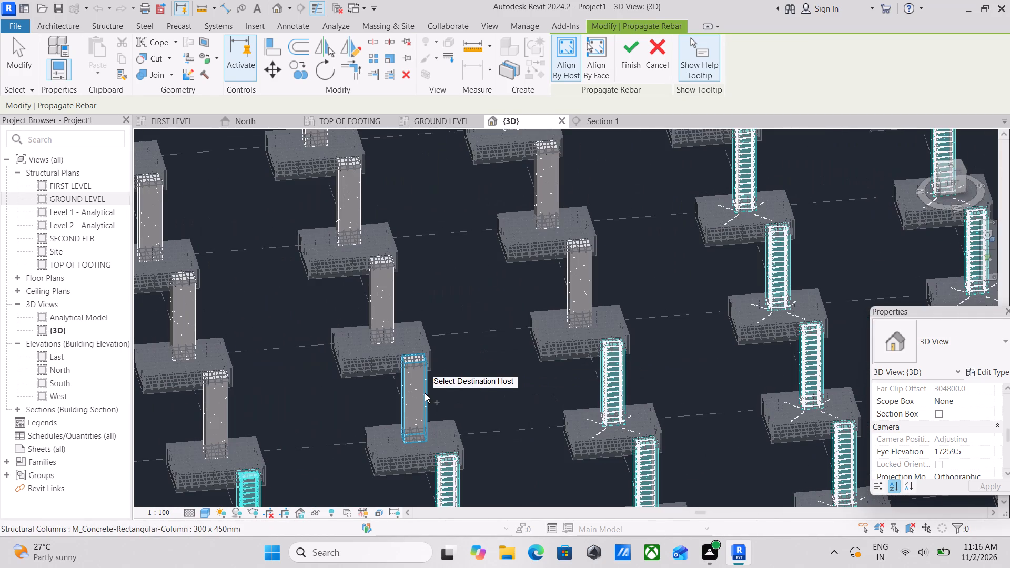
{"action": "left_click", "coordinate": [425, 393]}
{"action": "scroll", "coordinate": [425, 393], "scroll_direction": "down", "scroll_amount": 3}
{"action": "middle_click_drag", "start_coordinate": [425, 393], "coordinate": [550, 390]}
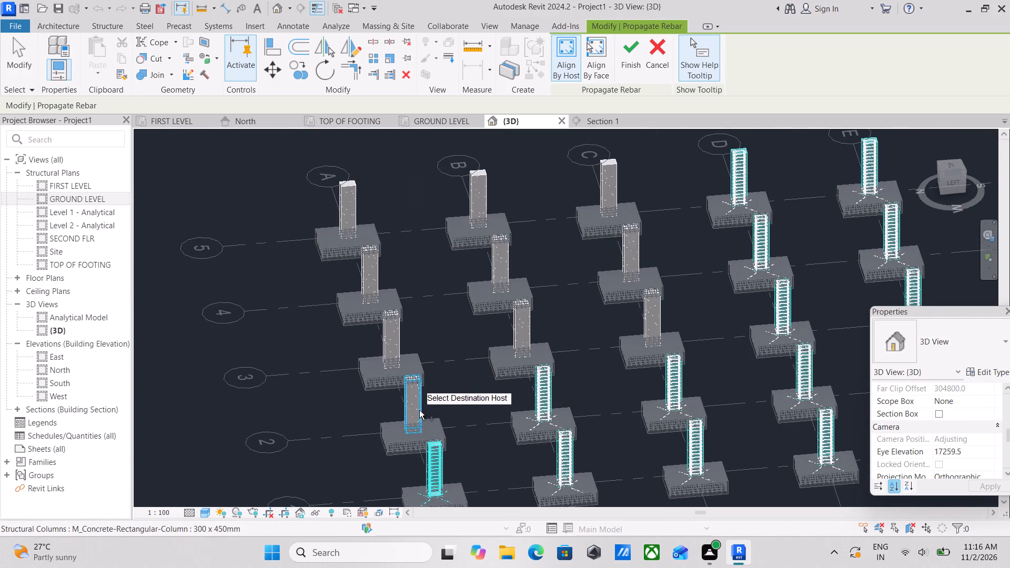
{"action": "left_click", "coordinate": [416, 408]}
Add the remaining grid line 3 columns at A-3, B-3 and C-3 as destination hosts.
{"action": "scroll", "coordinate": [415, 349], "scroll_direction": "up", "scroll_amount": 3}
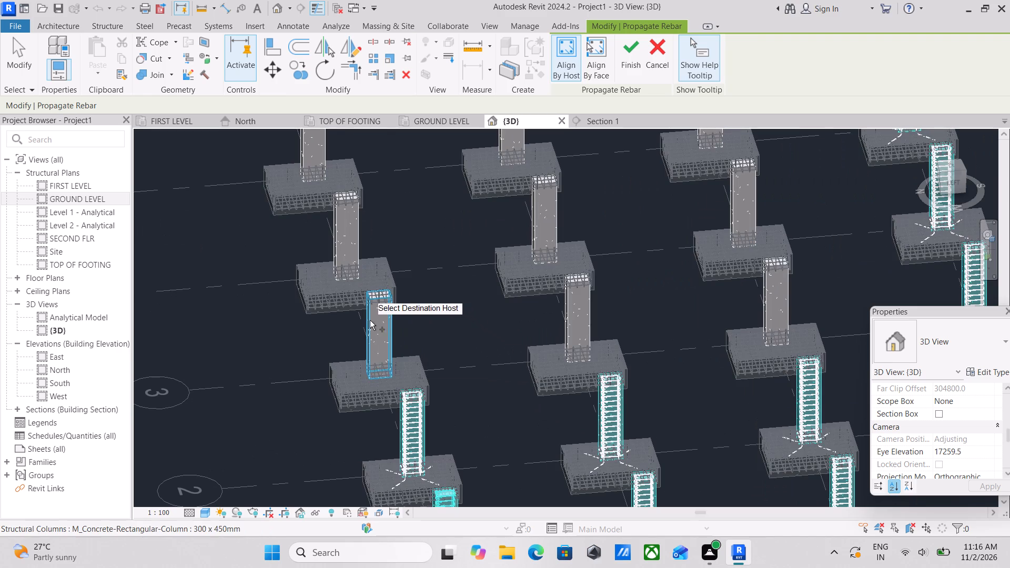
{"action": "left_click", "coordinate": [368, 320]}
{"action": "left_click", "coordinate": [564, 309]}
{"action": "middle_click_drag", "start_coordinate": [611, 307], "coordinate": [422, 346]}
{"action": "left_click", "coordinate": [577, 337]}
Add the remaining grid line 4 columns at C-4, B-4 and A-4 as destination hosts.
{"action": "scroll", "coordinate": [579, 336], "scroll_direction": "down", "scroll_amount": 1}
{"action": "middle_click_drag", "start_coordinate": [579, 336], "coordinate": [563, 437]}
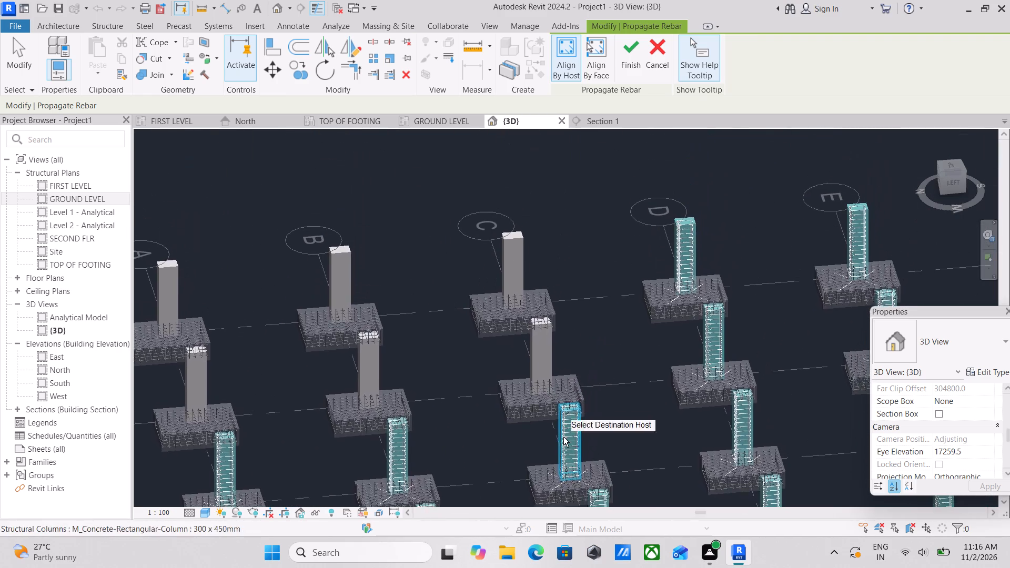
{"action": "left_click", "coordinate": [551, 342]}
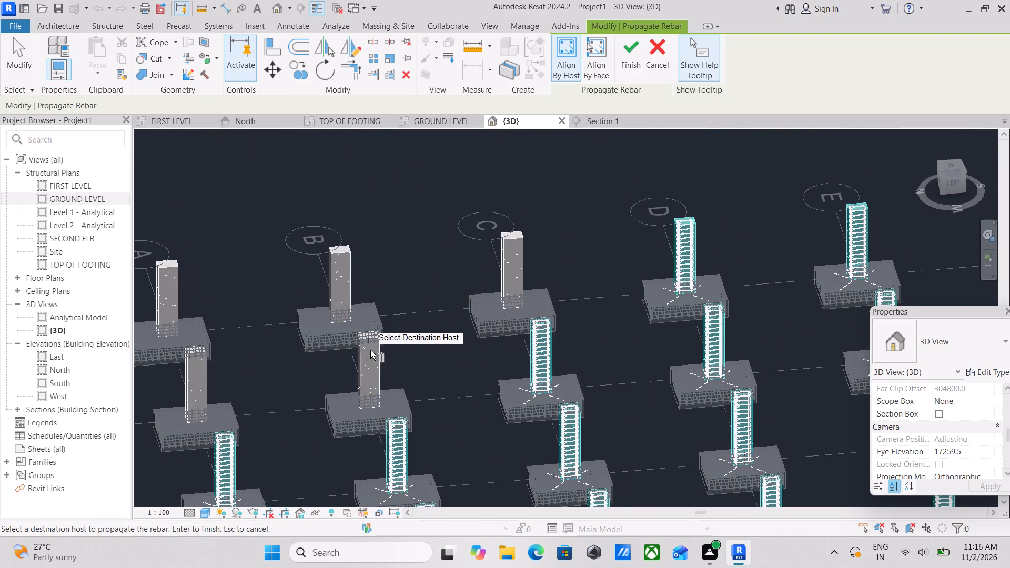
{"action": "left_click", "coordinate": [378, 353]}
{"action": "left_click", "coordinate": [200, 375]}
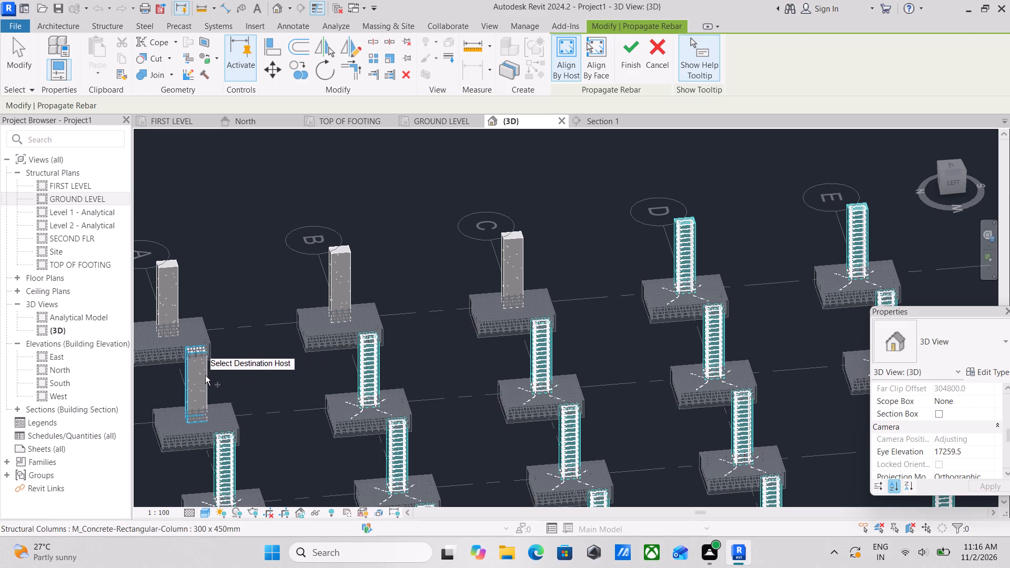
{"action": "left_click", "coordinate": [205, 375]}
Add the columns at A-5, B-5 and C-5 as destination hosts and finish propagating the column rebar.
{"action": "scroll", "coordinate": [209, 375], "scroll_direction": "down", "scroll_amount": 1}
{"action": "middle_click_drag", "start_coordinate": [209, 375], "coordinate": [485, 457]}
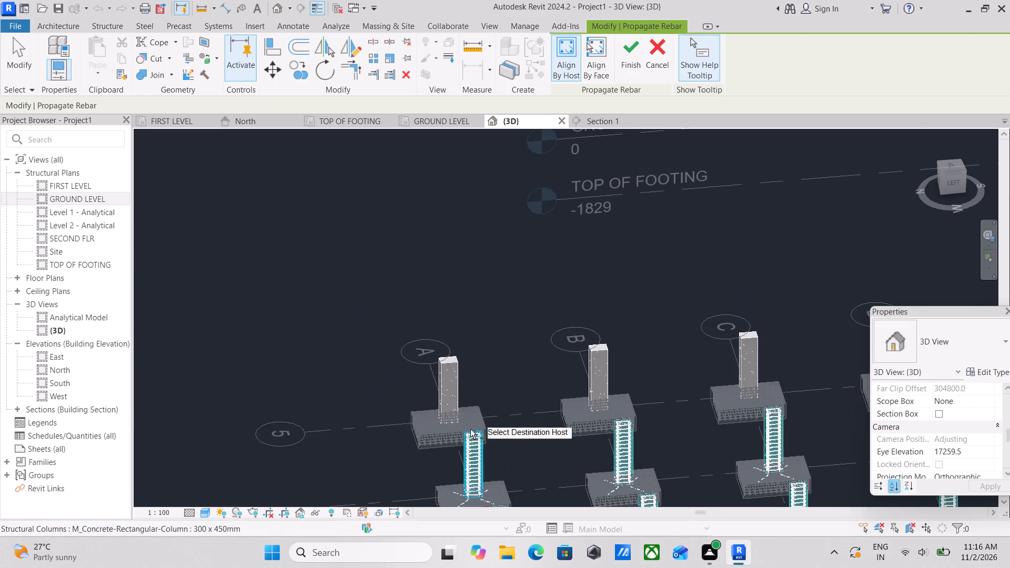
{"action": "left_click", "coordinate": [452, 361]}
{"action": "scroll", "coordinate": [573, 360], "scroll_direction": "up", "scroll_amount": 2}
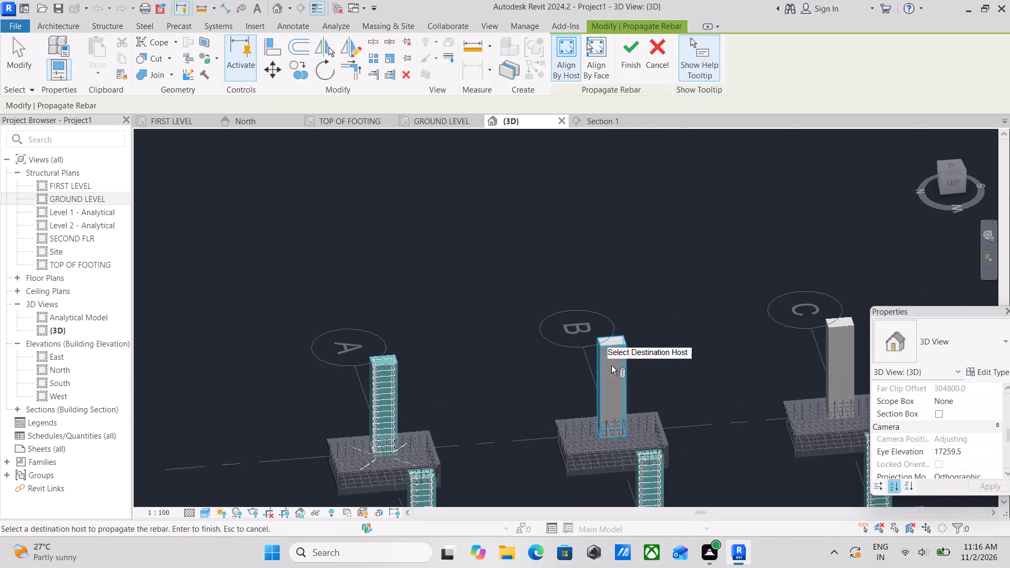
{"action": "scroll", "coordinate": [611, 366], "scroll_direction": "up", "scroll_amount": 3}
{"action": "left_click", "coordinate": [612, 346]}
{"action": "scroll", "coordinate": [629, 345], "scroll_direction": "down", "scroll_amount": 1}
{"action": "middle_click_drag", "start_coordinate": [629, 344], "coordinate": [460, 365]}
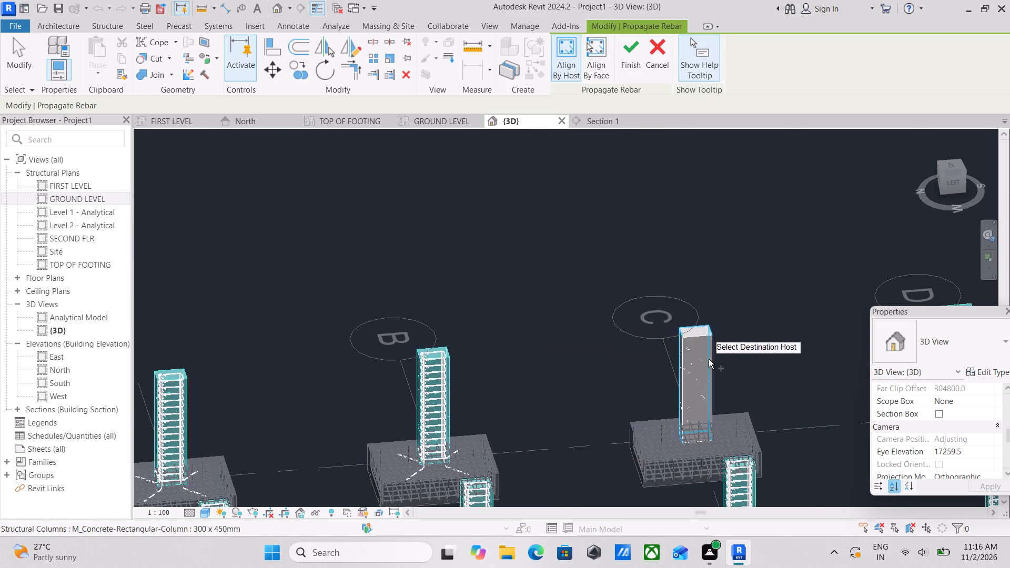
{"action": "left_click", "coordinate": [710, 356]}
{"action": "scroll", "coordinate": [710, 356], "scroll_direction": "down", "scroll_amount": 6}
{"action": "middle_click_drag", "start_coordinate": [714, 343], "coordinate": [631, 341]}
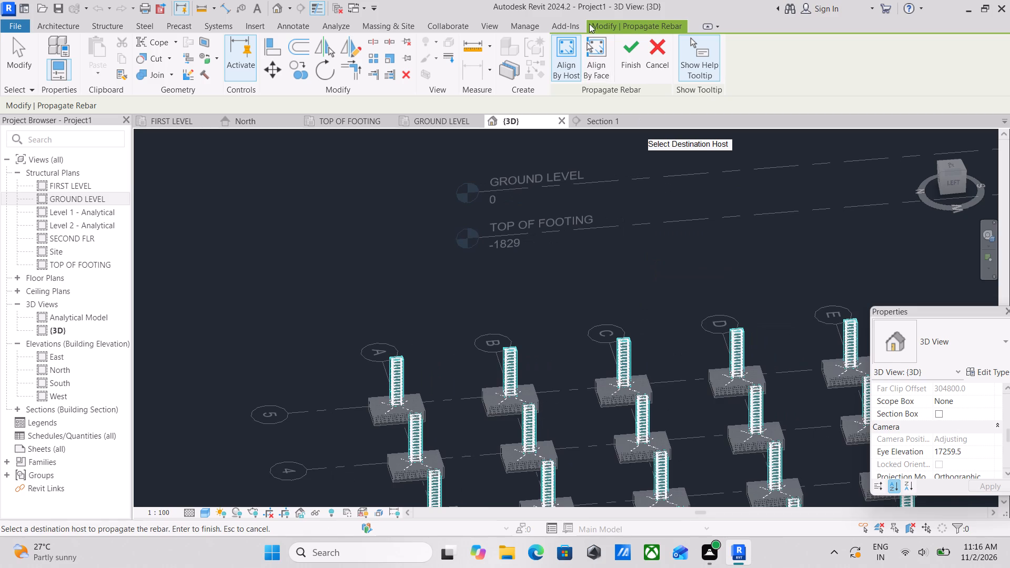
{"action": "scroll", "coordinate": [689, 229], "scroll_direction": "down", "scroll_amount": 3}
{"action": "middle_click_drag", "start_coordinate": [680, 227], "coordinate": [620, 202]}
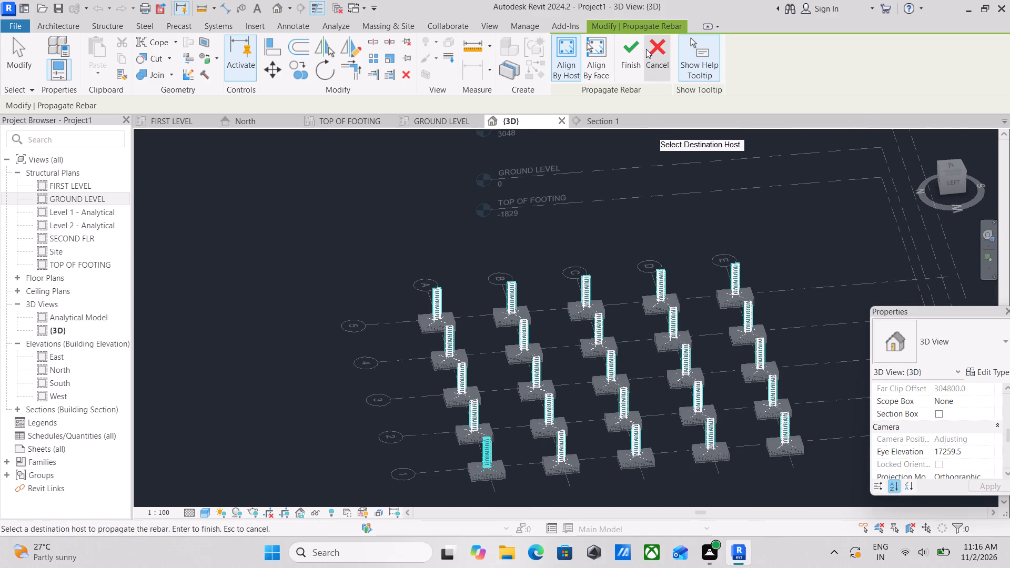
{"action": "left_click", "coordinate": [637, 50]}
Inspect the propagated column and footing reinforcement across the whole grid in 3D from several angles.
{"action": "scroll", "coordinate": [670, 275], "scroll_direction": "down", "scroll_amount": 5}
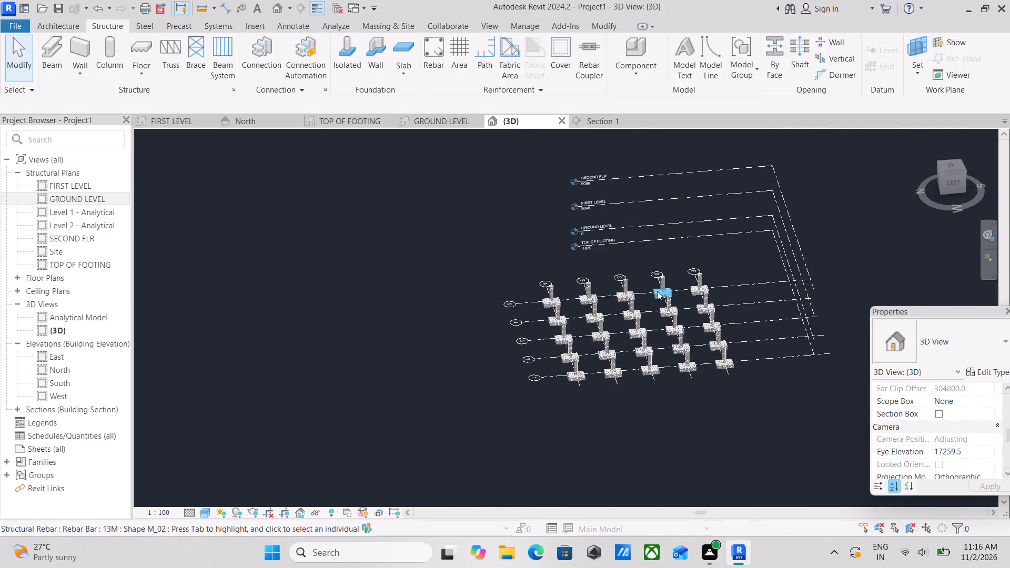
{"action": "key", "text": "Escape"}
{"action": "scroll", "coordinate": [617, 370], "scroll_direction": "up", "scroll_amount": 3}
{"action": "scroll", "coordinate": [546, 312], "scroll_direction": "up", "scroll_amount": 1}
{"action": "middle_click_drag", "start_coordinate": [546, 311], "coordinate": [667, 426], "text": "shift"}
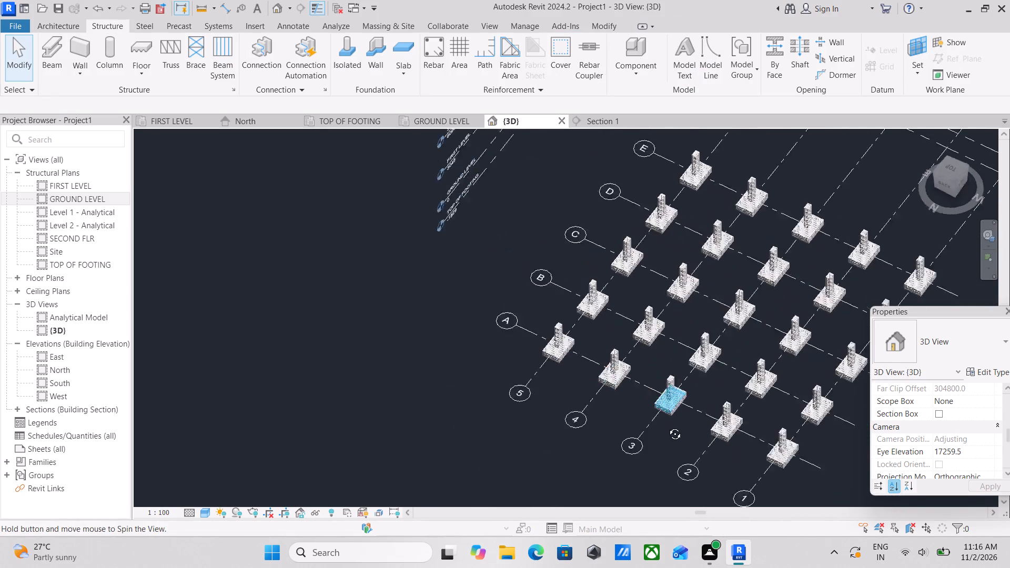
{"action": "middle_click_drag", "start_coordinate": [667, 426], "coordinate": [675, 432], "text": "shift"}
{"action": "middle_click_drag", "start_coordinate": [707, 292], "coordinate": [602, 289]}
{"action": "middle_click_drag", "start_coordinate": [645, 332], "coordinate": [514, 150], "text": "shift"}
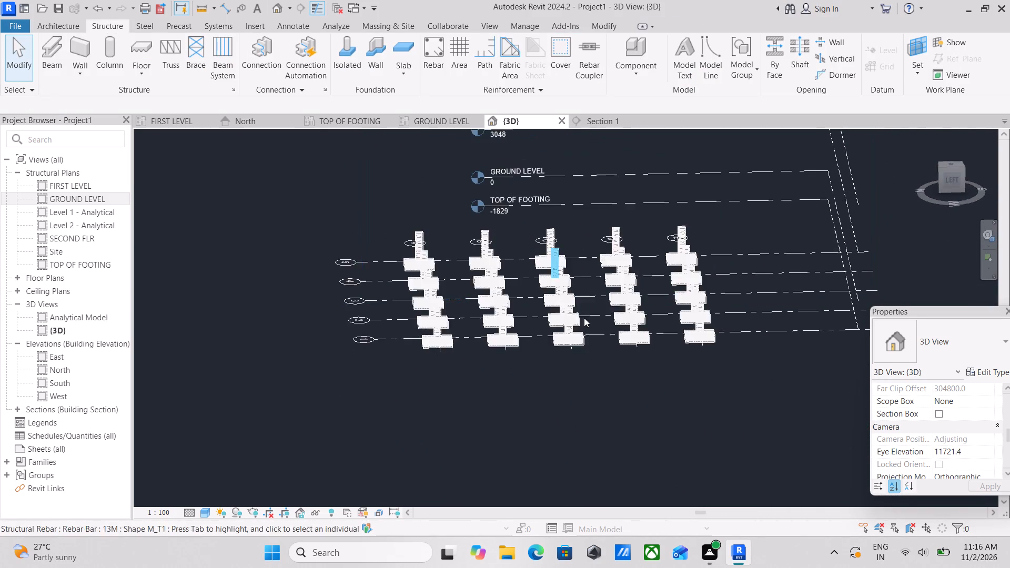
{"action": "middle_click_drag", "start_coordinate": [590, 328], "coordinate": [601, 256], "text": "shift"}
{"action": "scroll", "coordinate": [611, 270], "scroll_direction": "up", "scroll_amount": 2}
{"action": "middle_click_drag", "start_coordinate": [625, 282], "coordinate": [708, 369], "text": "shift"}
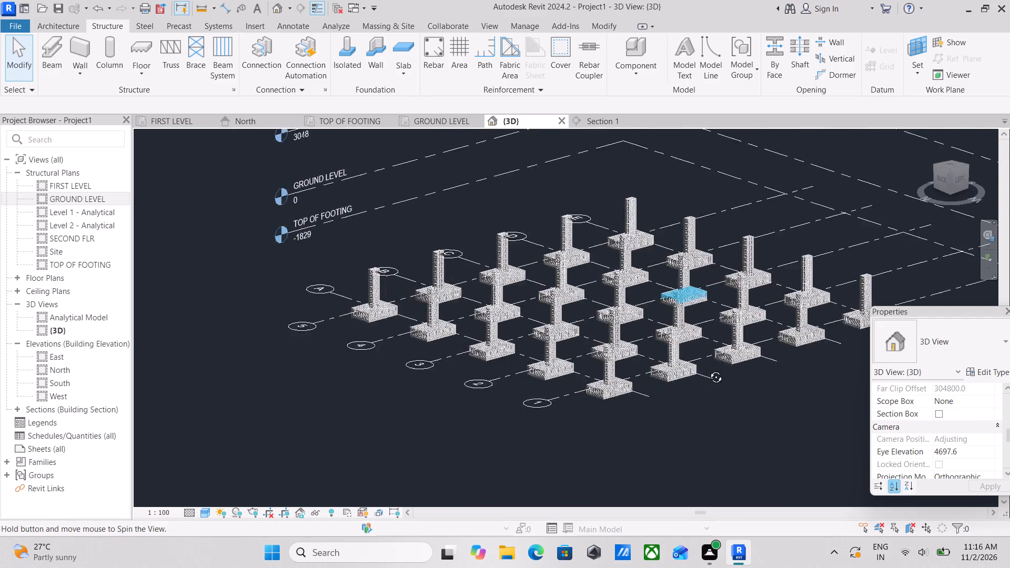
{"action": "middle_click_drag", "start_coordinate": [708, 369], "coordinate": [716, 378], "text": "shift"}
{"action": "middle_click_drag", "start_coordinate": [640, 321], "coordinate": [603, 334], "text": "shift"}
{"action": "scroll", "coordinate": [604, 336], "scroll_direction": "up", "scroll_amount": 1}
{"action": "scroll", "coordinate": [477, 400], "scroll_direction": "up", "scroll_amount": 3}
{"action": "scroll", "coordinate": [433, 432], "scroll_direction": "up", "scroll_amount": 1}
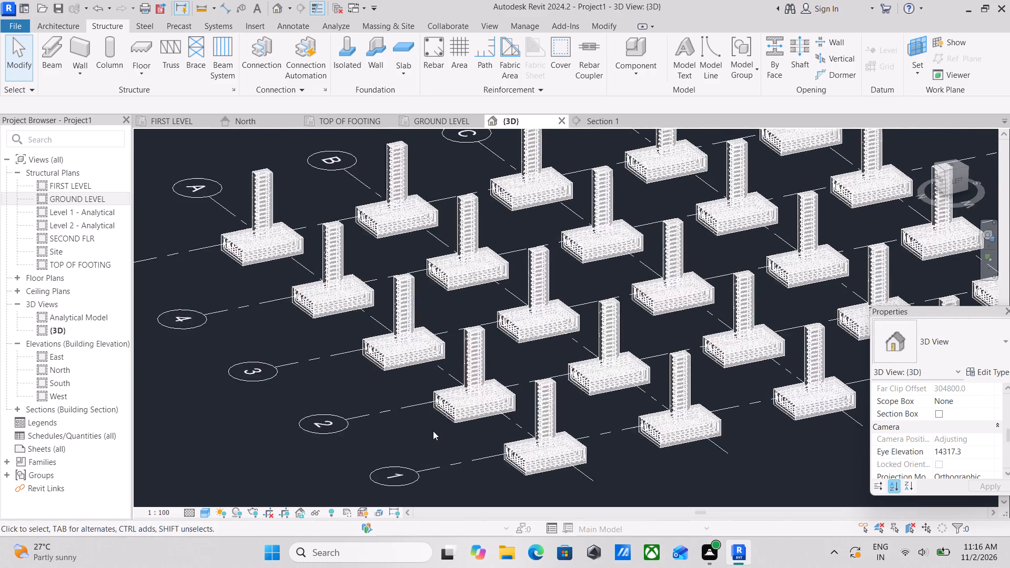
{"action": "scroll", "coordinate": [433, 431], "scroll_direction": "up", "scroll_amount": 2}
{"action": "scroll", "coordinate": [537, 398], "scroll_direction": "up", "scroll_amount": 3}
{"action": "scroll", "coordinate": [528, 375], "scroll_direction": "down", "scroll_amount": 2}
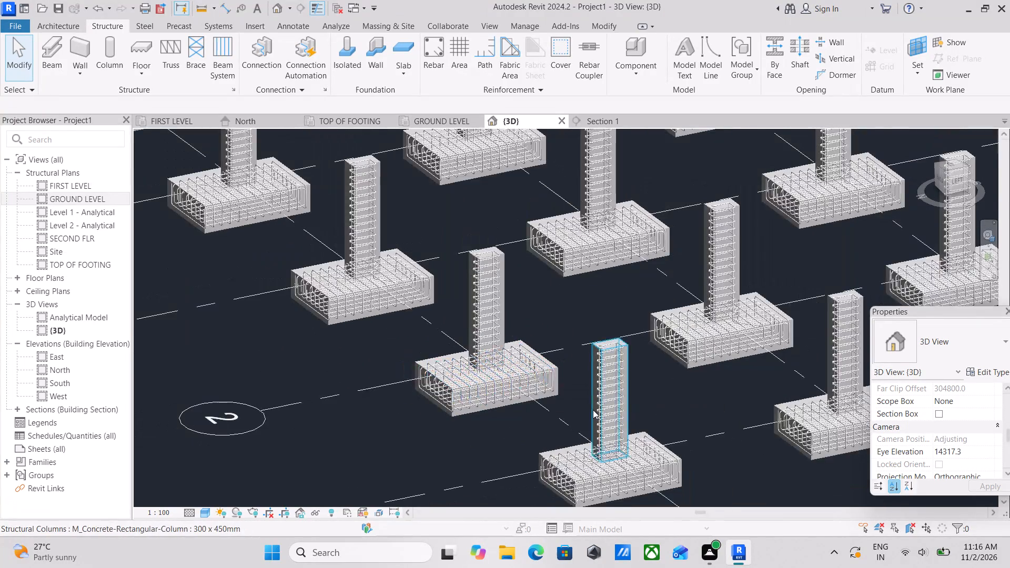
{"action": "scroll", "coordinate": [594, 410], "scroll_direction": "down", "scroll_amount": 3}
Select all instances of the 13M rebar in the 3D view and temporarily hide them.
{"action": "left_click", "coordinate": [610, 408]}
{"action": "type", "text": "SA"}
{"action": "scroll", "coordinate": [613, 499], "scroll_direction": "up", "scroll_amount": 7}
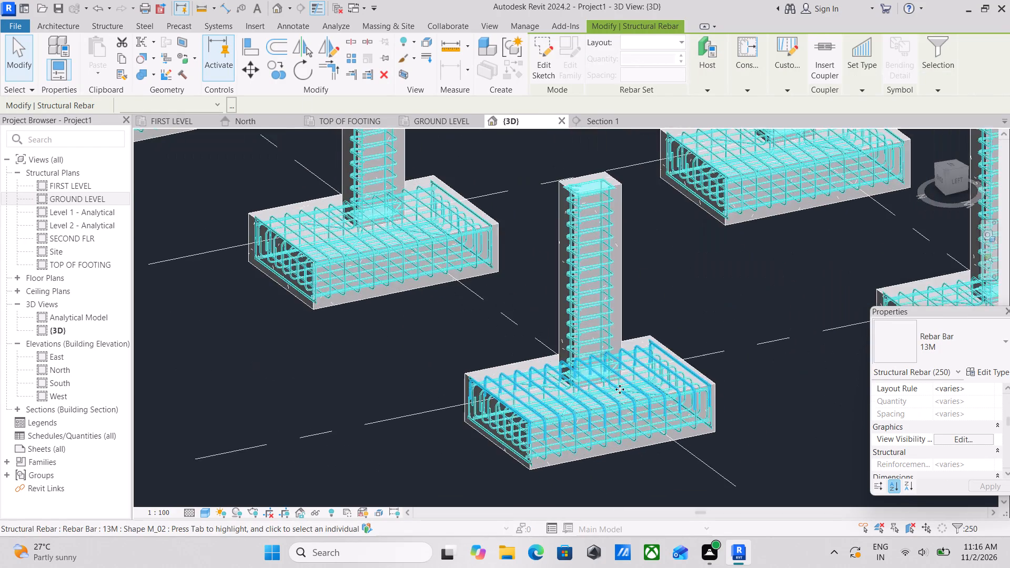
{"action": "scroll", "coordinate": [619, 384], "scroll_direction": "down", "scroll_amount": 3}
{"action": "middle_click_drag", "start_coordinate": [619, 384], "coordinate": [592, 440]}
{"action": "type", "text": "HH"}
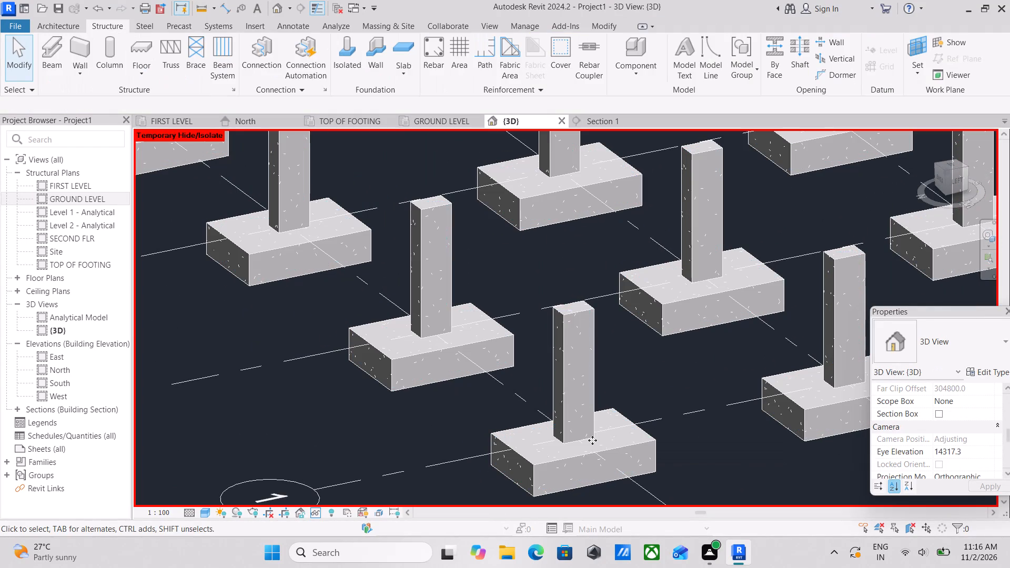
In the GROUND LEVEL structural plan, start a Beam using the M_Concrete-Rectangular Beam 300 x 600mm type.
{"action": "left_click", "coordinate": [411, 119]}
{"action": "scroll", "coordinate": [514, 313], "scroll_direction": "down", "scroll_amount": 4}
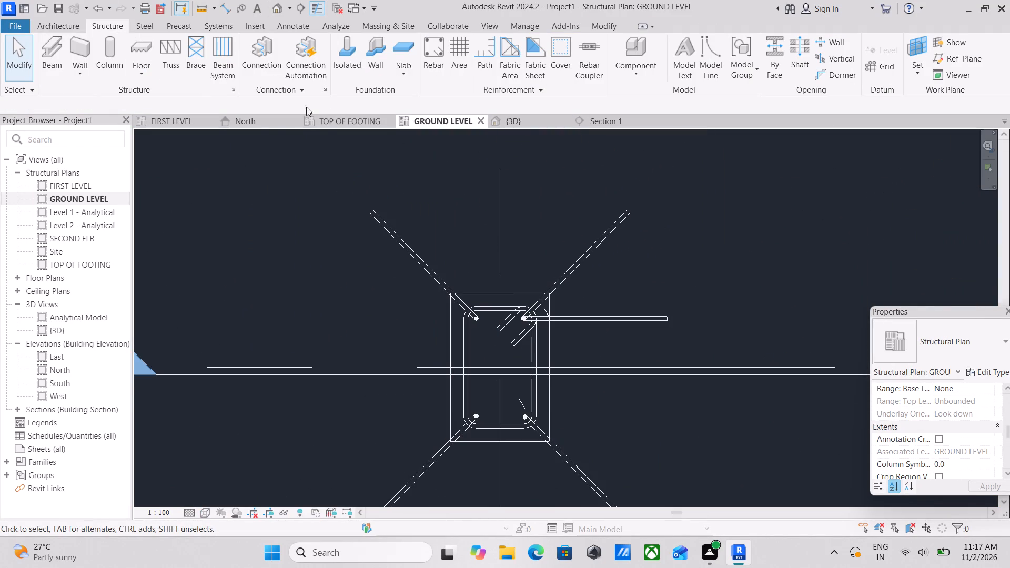
{"action": "scroll", "coordinate": [284, 123], "scroll_direction": "down", "scroll_amount": 1}
{"action": "scroll", "coordinate": [462, 145], "scroll_direction": "down", "scroll_amount": 2}
{"action": "scroll", "coordinate": [573, 226], "scroll_direction": "down", "scroll_amount": 12}
{"action": "middle_click_drag", "start_coordinate": [618, 238], "coordinate": [610, 236]}
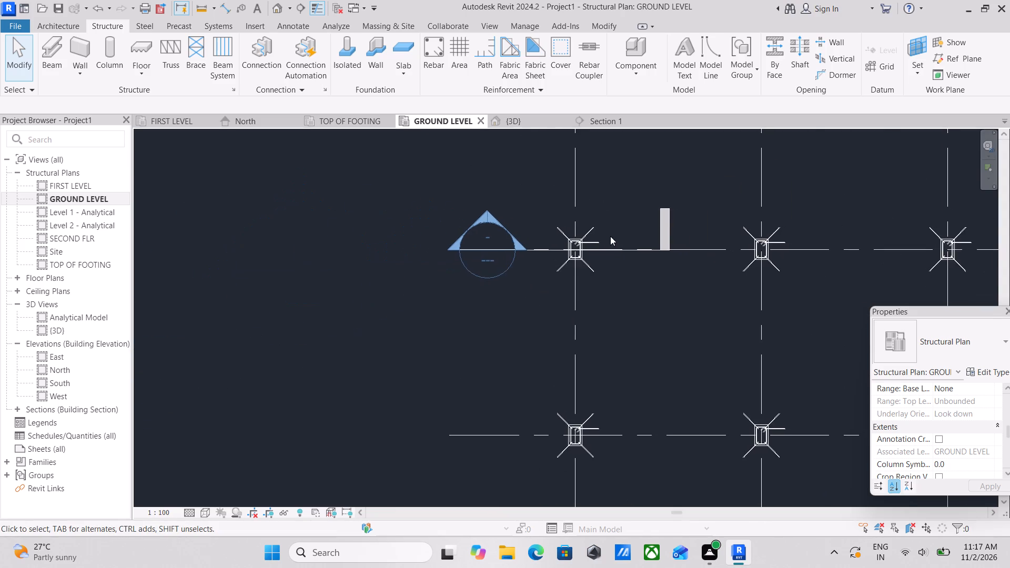
{"action": "scroll", "coordinate": [708, 194], "scroll_direction": "up", "scroll_amount": 2}
{"action": "scroll", "coordinate": [641, 300], "scroll_direction": "down", "scroll_amount": 3}
{"action": "middle_click_drag", "start_coordinate": [639, 299], "coordinate": [624, 225]}
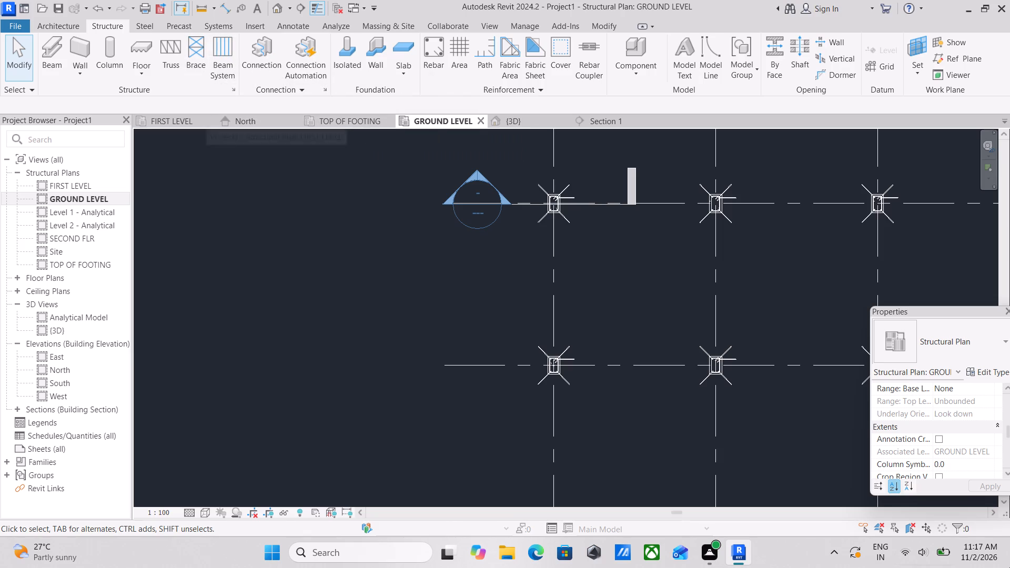
{"action": "left_click", "coordinate": [55, 66]}
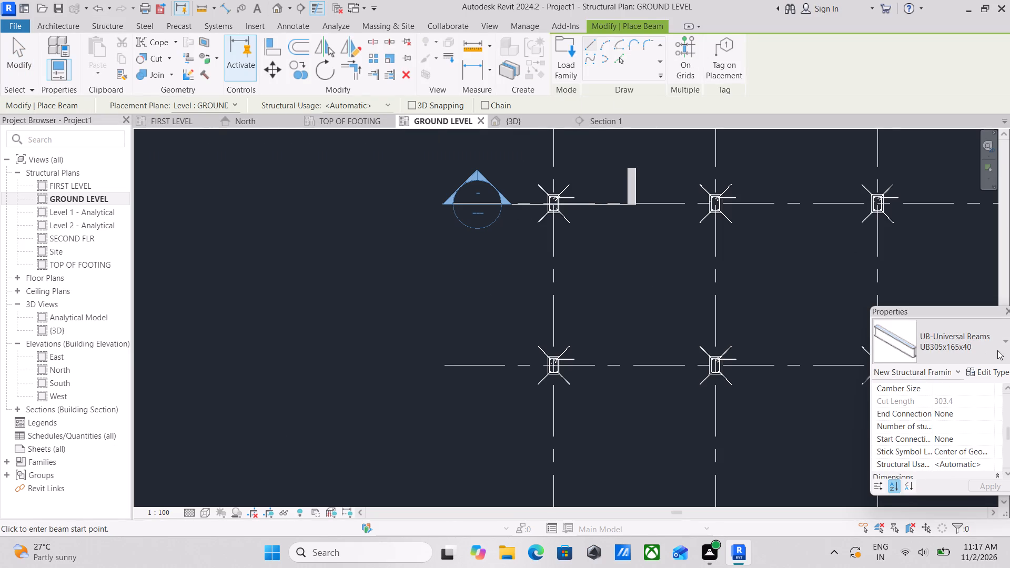
{"action": "left_click", "coordinate": [998, 351]}
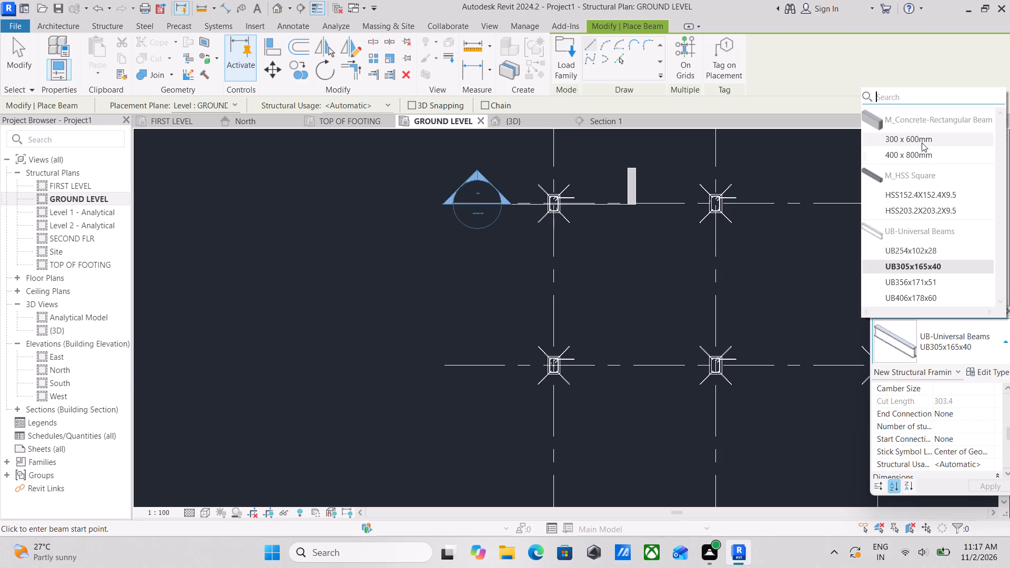
{"action": "left_click", "coordinate": [924, 133]}
Place a 300 x 600mm concrete beam along grid line 1 between the facing edges of columns E-1 and D-1.
{"action": "scroll", "coordinate": [551, 342], "scroll_direction": "down", "scroll_amount": 4}
{"action": "middle_click_drag", "start_coordinate": [543, 327], "coordinate": [529, 135]}
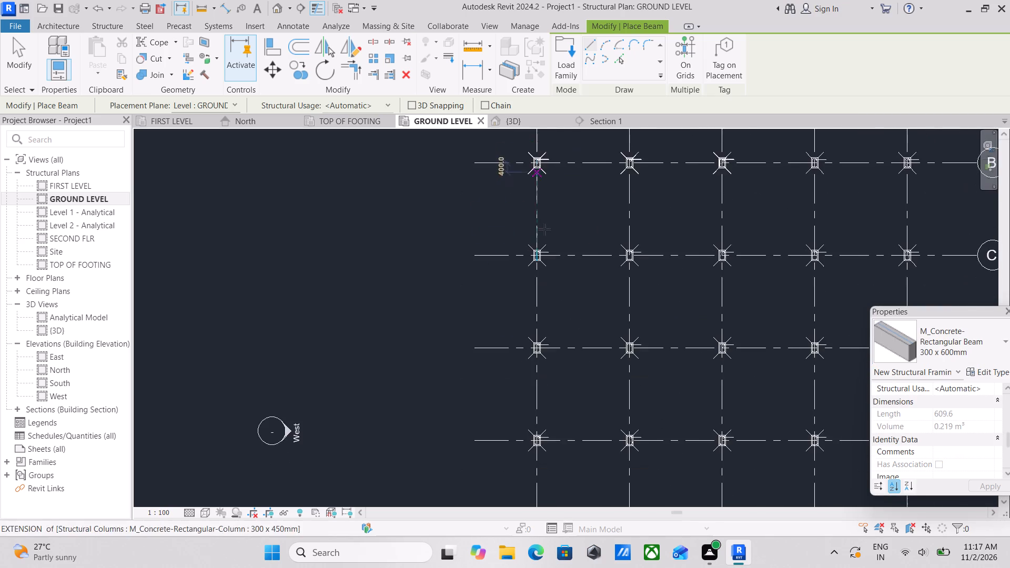
{"action": "scroll", "coordinate": [577, 321], "scroll_direction": "down", "scroll_amount": 3}
{"action": "middle_click_drag", "start_coordinate": [577, 321], "coordinate": [581, 270]}
{"action": "scroll", "coordinate": [572, 337], "scroll_direction": "up", "scroll_amount": 11}
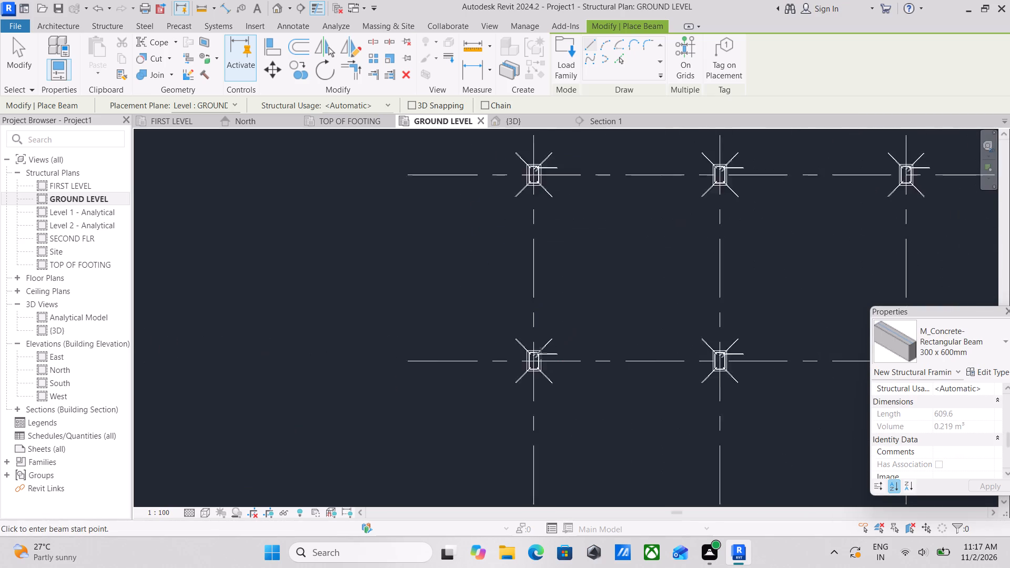
{"action": "scroll", "coordinate": [541, 353], "scroll_direction": "up", "scroll_amount": 5}
{"action": "left_click", "coordinate": [518, 346]}
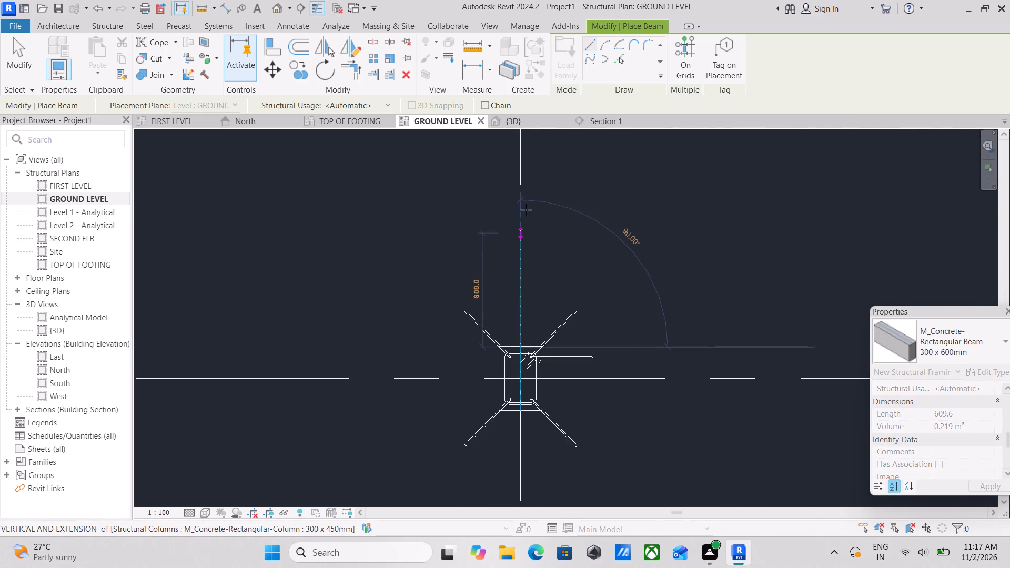
{"action": "middle_click_drag", "start_coordinate": [526, 201], "coordinate": [547, 391]}
{"action": "scroll", "coordinate": [553, 289], "scroll_direction": "down", "scroll_amount": 2}
{"action": "middle_click_drag", "start_coordinate": [552, 302], "coordinate": [544, 430]}
{"action": "scroll", "coordinate": [540, 327], "scroll_direction": "down", "scroll_amount": 3}
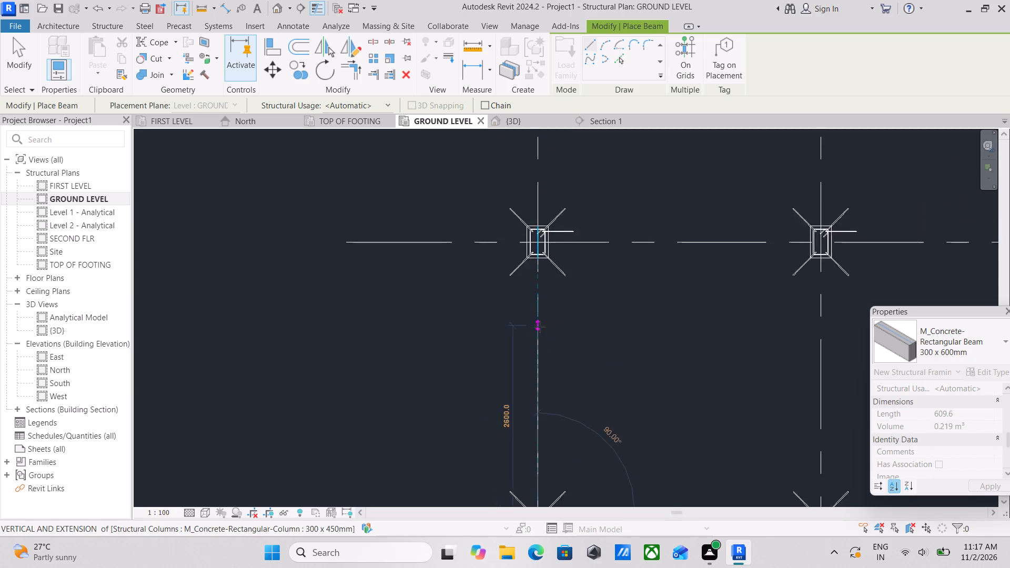
{"action": "middle_click_drag", "start_coordinate": [540, 328], "coordinate": [541, 367]}
{"action": "scroll", "coordinate": [541, 304], "scroll_direction": "up", "scroll_amount": 6}
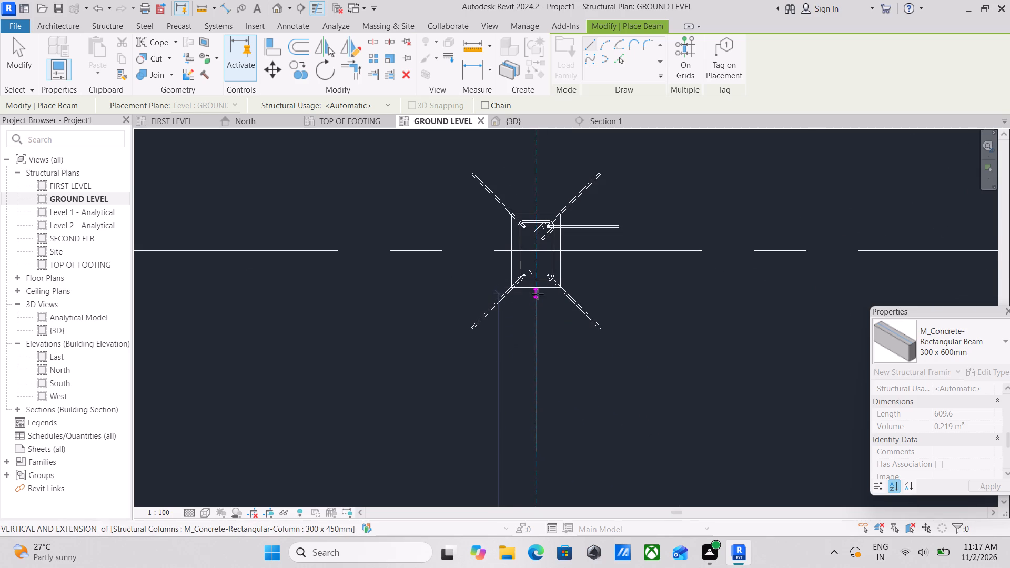
{"action": "left_click", "coordinate": [537, 287]}
{"action": "scroll", "coordinate": [537, 290], "scroll_direction": "down", "scroll_amount": 3}
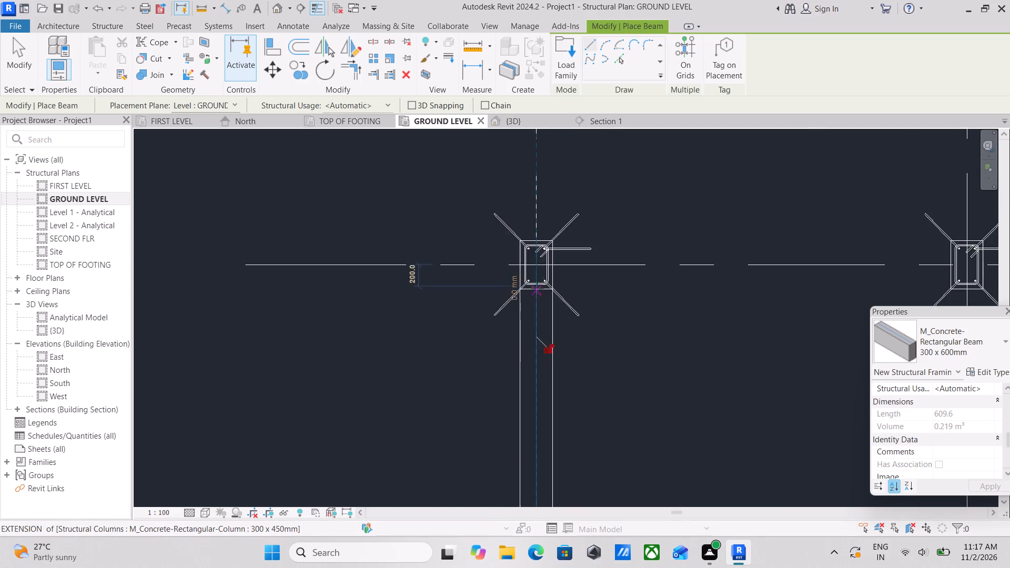
{"action": "key", "text": "Escape"}
Place a 3550 mm long beam along grid line 1 between the facing edges of columns D-1 and C-1.
{"action": "scroll", "coordinate": [537, 211], "scroll_direction": "up", "scroll_amount": 2}
{"action": "left_click", "coordinate": [540, 248]}
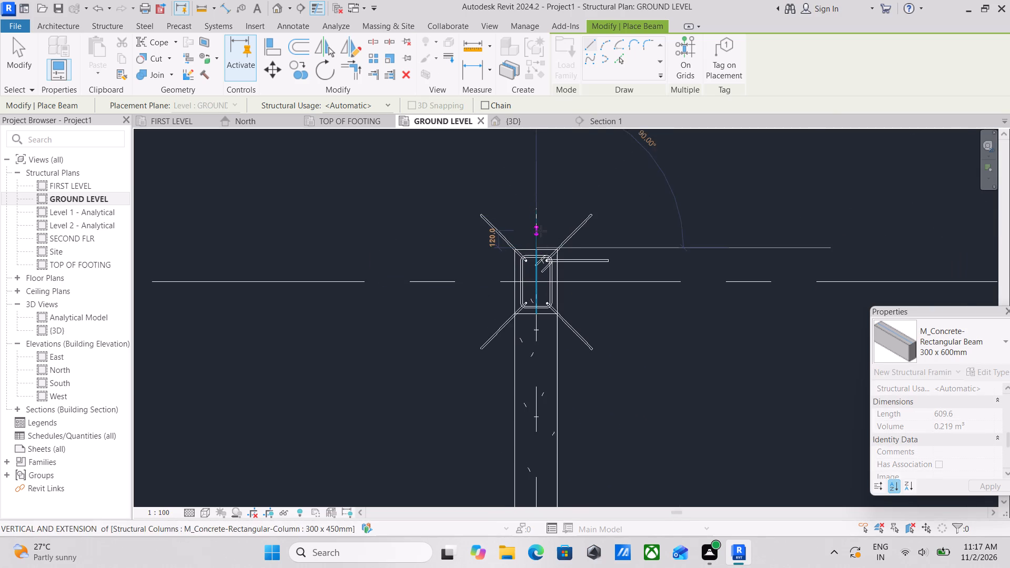
{"action": "key", "text": "Escape"}
{"action": "left_click", "coordinate": [536, 250]}
{"action": "scroll", "coordinate": [548, 176], "scroll_direction": "down", "scroll_amount": 1}
{"action": "middle_click_drag", "start_coordinate": [548, 176], "coordinate": [574, 440]}
{"action": "scroll", "coordinate": [575, 450], "scroll_direction": "up", "scroll_amount": 1}
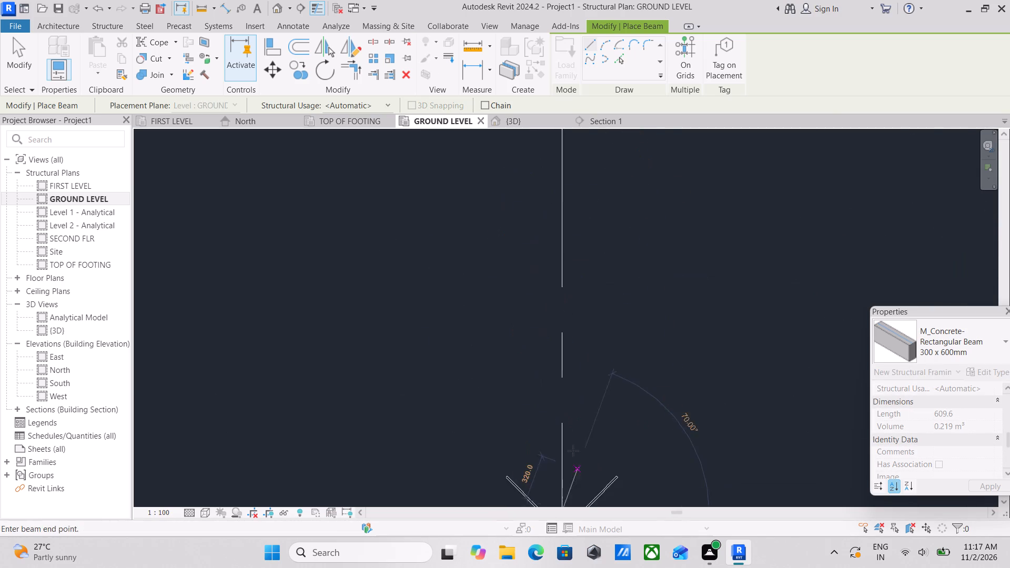
{"action": "scroll", "coordinate": [550, 288], "scroll_direction": "down", "scroll_amount": 3}
{"action": "middle_click_drag", "start_coordinate": [551, 291], "coordinate": [580, 450]}
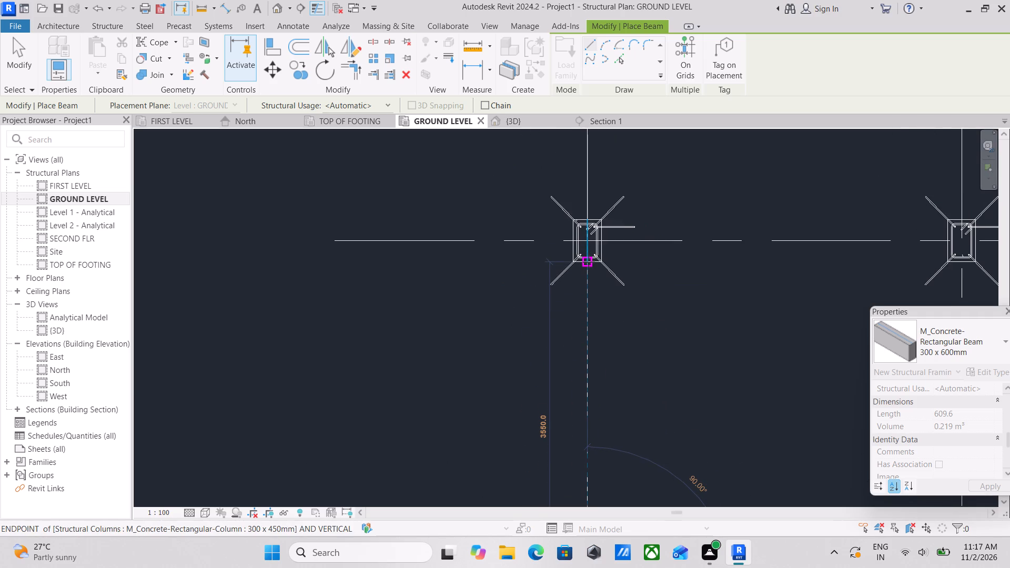
{"action": "left_click", "coordinate": [589, 260]}
{"action": "key", "text": "Escape"}
Place a 300 x 600mm concrete beam along grid line 1 between columns C-1 and B-1.
{"action": "scroll", "coordinate": [603, 265], "scroll_direction": "down", "scroll_amount": 7}
{"action": "middle_click_drag", "start_coordinate": [665, 273], "coordinate": [643, 257]}
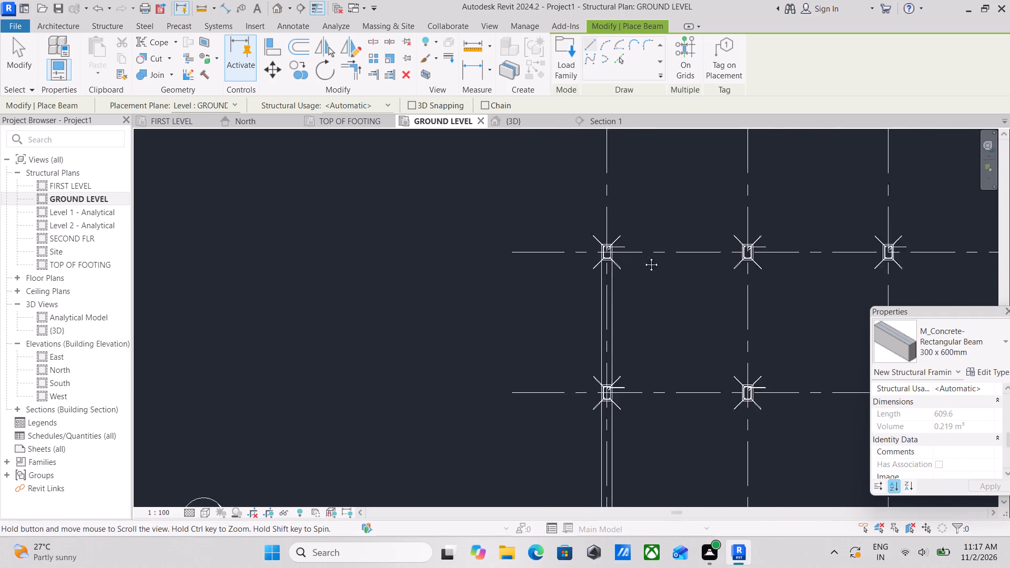
{"action": "middle_click_drag", "start_coordinate": [643, 257], "coordinate": [620, 220]}
{"action": "scroll", "coordinate": [617, 261], "scroll_direction": "down", "scroll_amount": 3}
{"action": "middle_click_drag", "start_coordinate": [614, 265], "coordinate": [588, 229]}
{"action": "scroll", "coordinate": [668, 336], "scroll_direction": "down", "scroll_amount": 4}
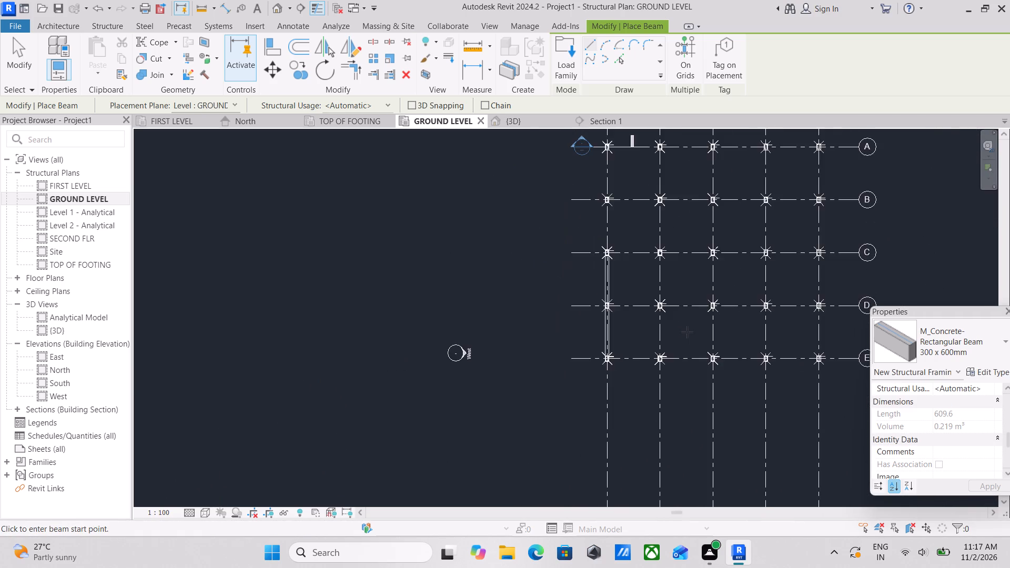
{"action": "scroll", "coordinate": [687, 332], "scroll_direction": "down", "scroll_amount": 2}
{"action": "middle_click_drag", "start_coordinate": [686, 331], "coordinate": [552, 462]}
{"action": "scroll", "coordinate": [505, 369], "scroll_direction": "up", "scroll_amount": 4}
{"action": "scroll", "coordinate": [493, 412], "scroll_direction": "up", "scroll_amount": 5}
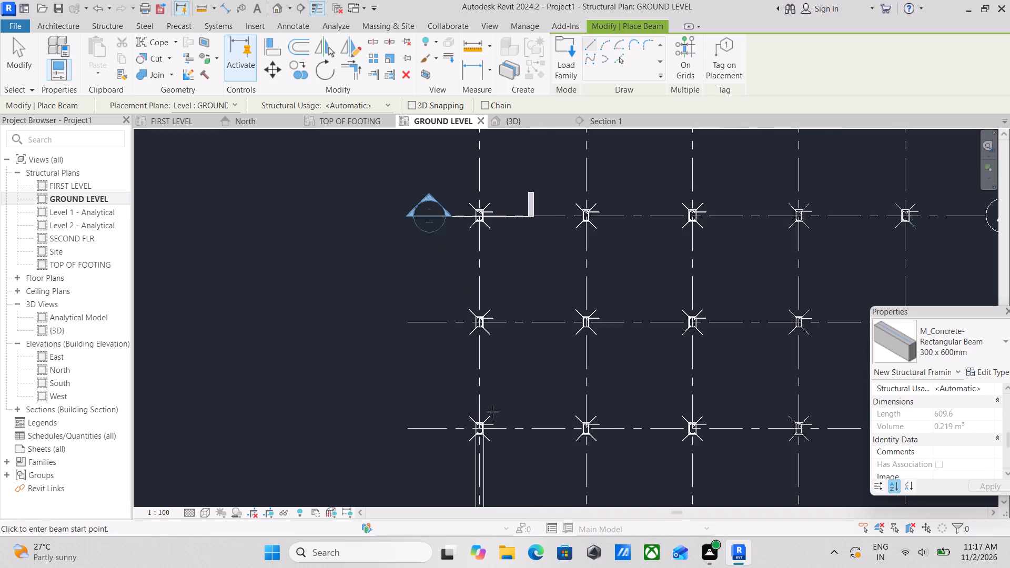
{"action": "scroll", "coordinate": [492, 412], "scroll_direction": "up", "scroll_amount": 6}
{"action": "left_click", "coordinate": [462, 435]}
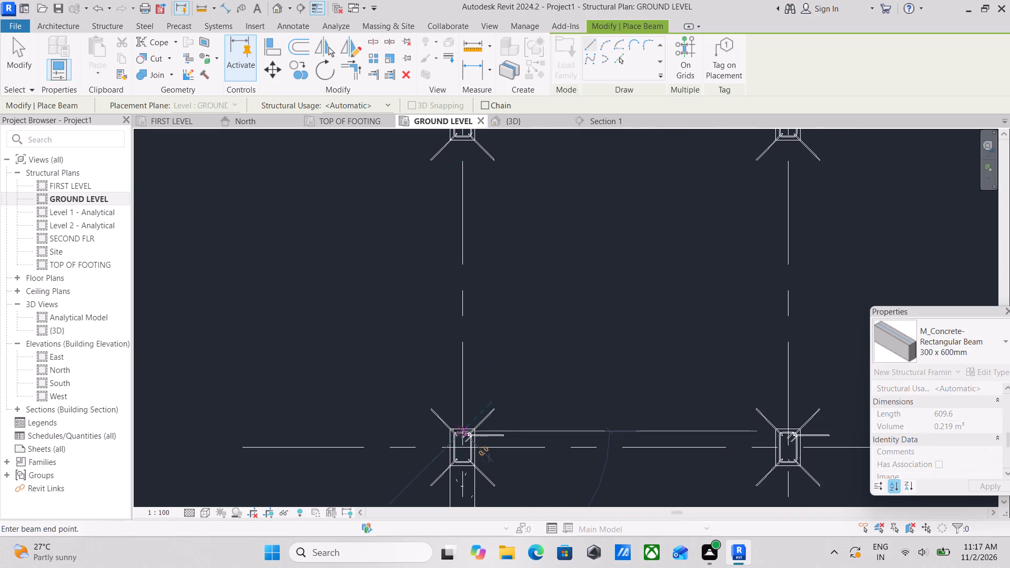
{"action": "scroll", "coordinate": [468, 275], "scroll_direction": "down", "scroll_amount": 1}
{"action": "middle_click_drag", "start_coordinate": [469, 273], "coordinate": [481, 422]}
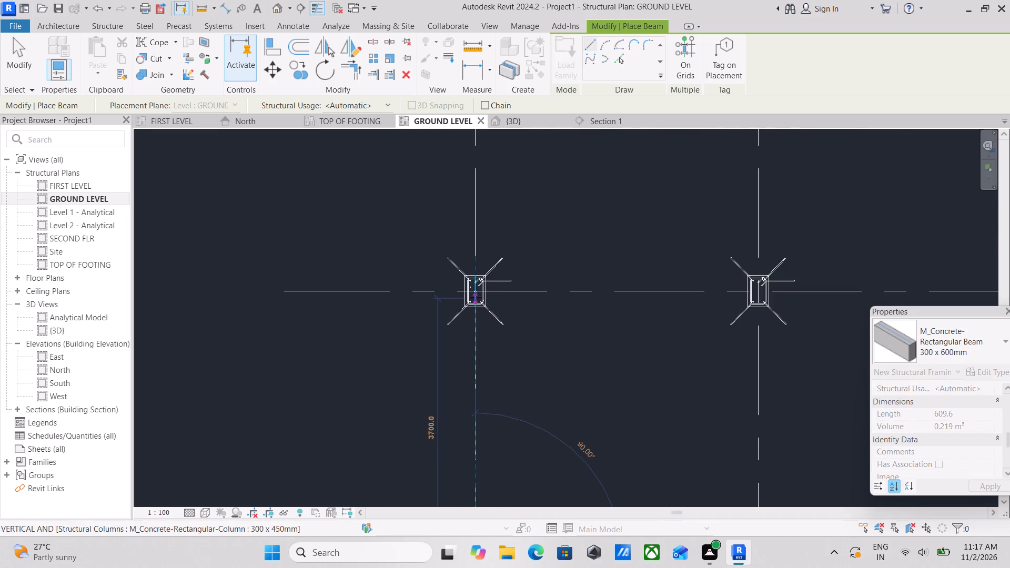
{"action": "left_click", "coordinate": [475, 303]}
{"action": "scroll", "coordinate": [475, 303], "scroll_direction": "down", "scroll_amount": 3}
{"action": "key", "text": "Escape"}
Place the last grid line 1 beam between the facing edges of columns B-1 and A-1.
{"action": "middle_click_drag", "start_coordinate": [475, 303], "coordinate": [486, 322]}
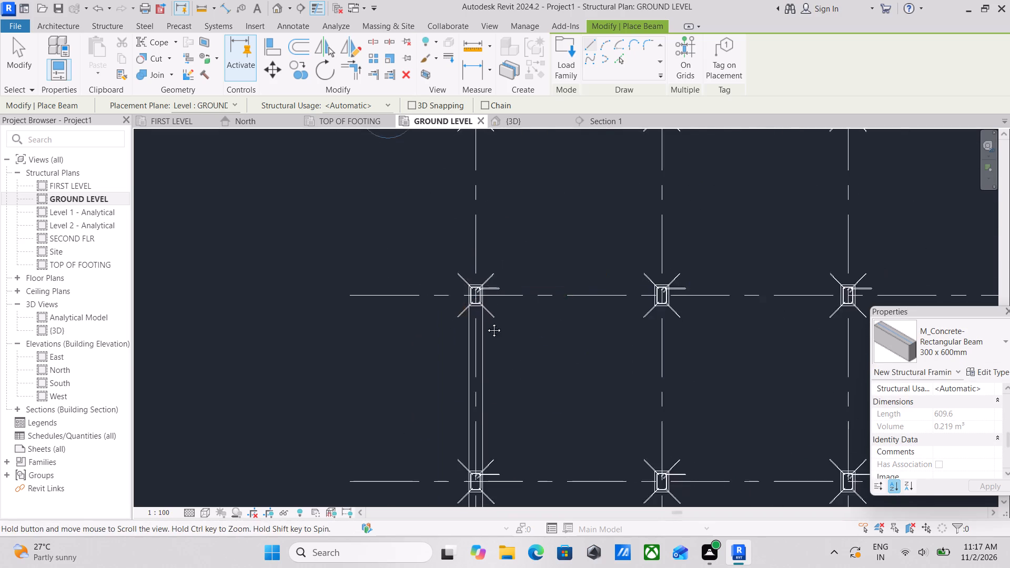
{"action": "middle_click_drag", "start_coordinate": [486, 322], "coordinate": [496, 429]}
{"action": "scroll", "coordinate": [491, 412], "scroll_direction": "up", "scroll_amount": 4}
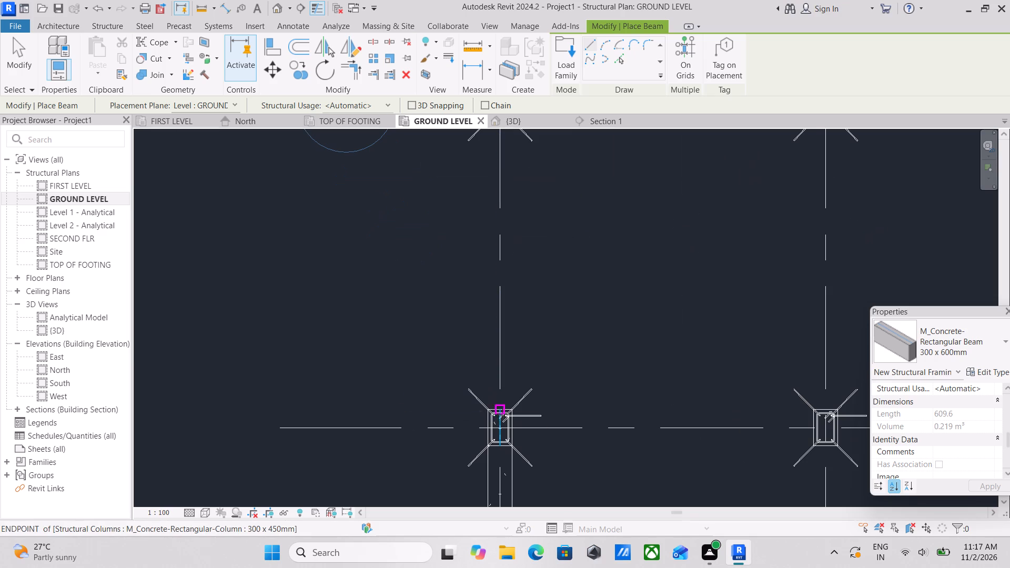
{"action": "left_click", "coordinate": [502, 411]}
{"action": "middle_click_drag", "start_coordinate": [504, 278], "coordinate": [524, 478]}
{"action": "scroll", "coordinate": [524, 390], "scroll_direction": "down", "scroll_amount": 1}
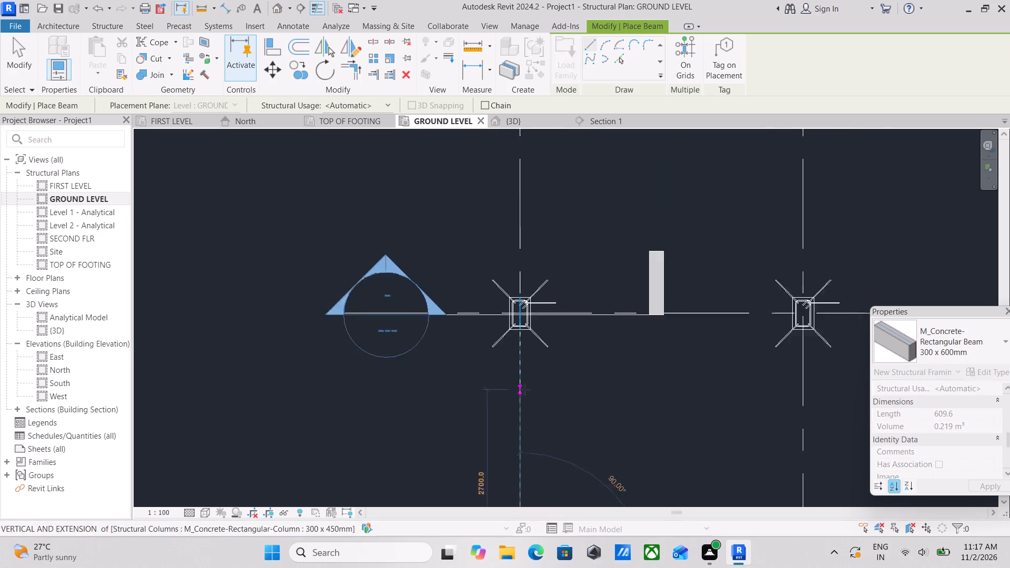
{"action": "scroll", "coordinate": [524, 390], "scroll_direction": "down", "scroll_amount": 1}
{"action": "middle_click_drag", "start_coordinate": [524, 391], "coordinate": [529, 456]}
{"action": "scroll", "coordinate": [529, 411], "scroll_direction": "up", "scroll_amount": 2}
{"action": "left_click", "coordinate": [527, 394]}
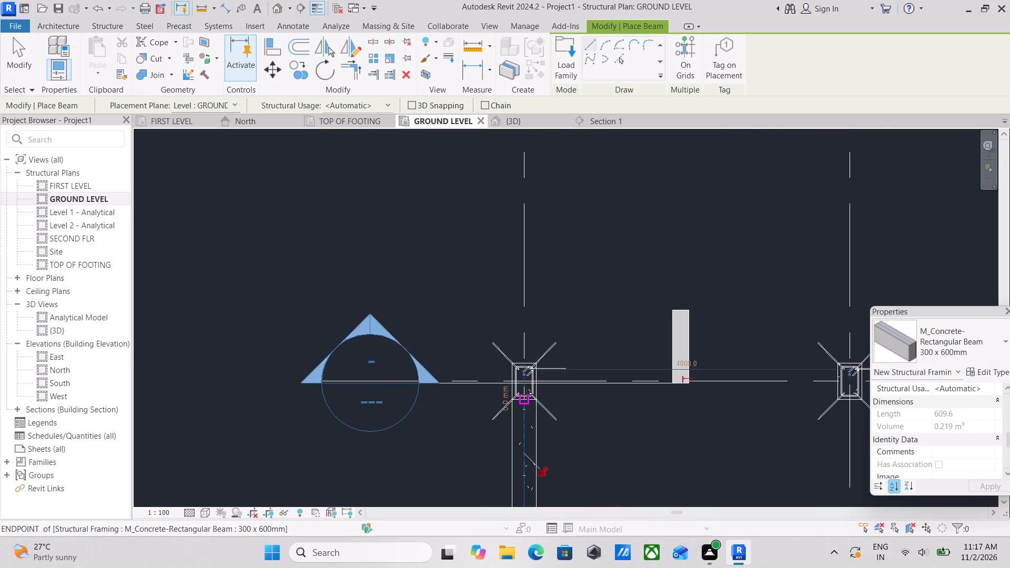
{"action": "key", "text": "Escape"}
Place a 3700 mm long beam along grid line A between the facing edges of columns A-1 and A-2.
{"action": "scroll", "coordinate": [547, 370], "scroll_direction": "up", "scroll_amount": 9}
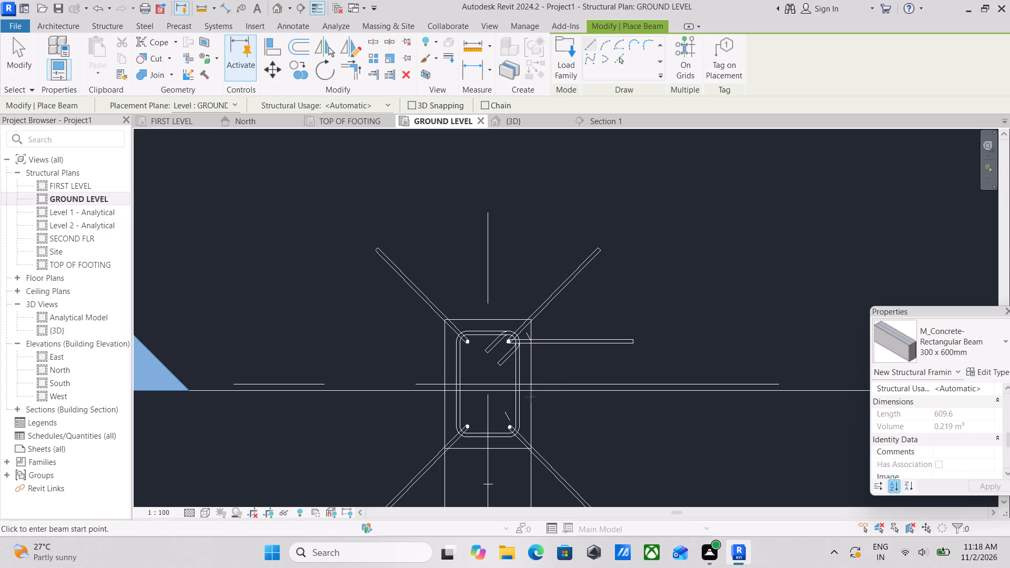
{"action": "scroll", "coordinate": [530, 390], "scroll_direction": "down", "scroll_amount": 7}
{"action": "middle_click_drag", "start_coordinate": [531, 390], "coordinate": [434, 393]}
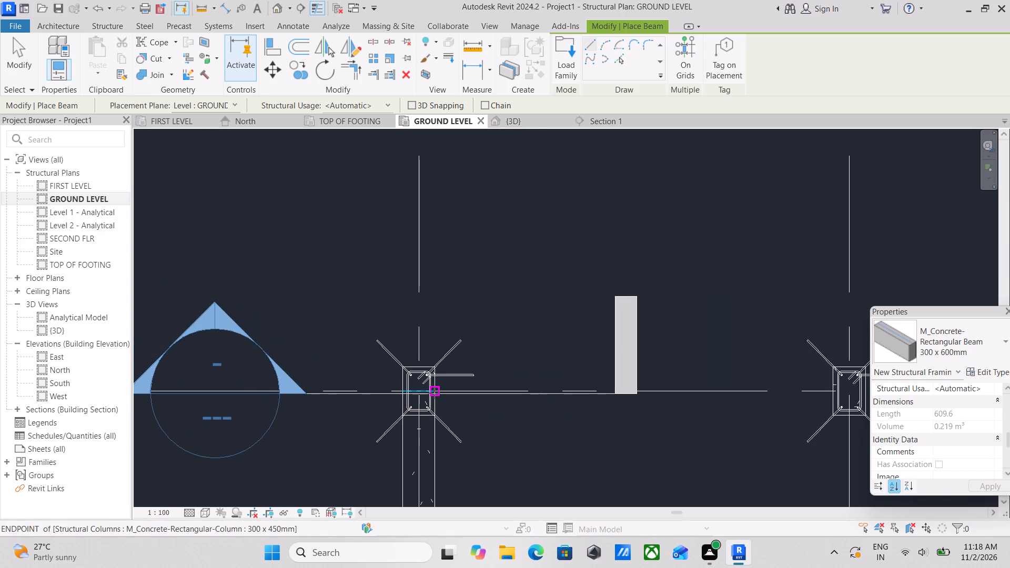
{"action": "left_click_drag", "start_coordinate": [434, 393], "coordinate": [448, 394]}
{"action": "middle_click_drag", "start_coordinate": [701, 393], "coordinate": [481, 402]}
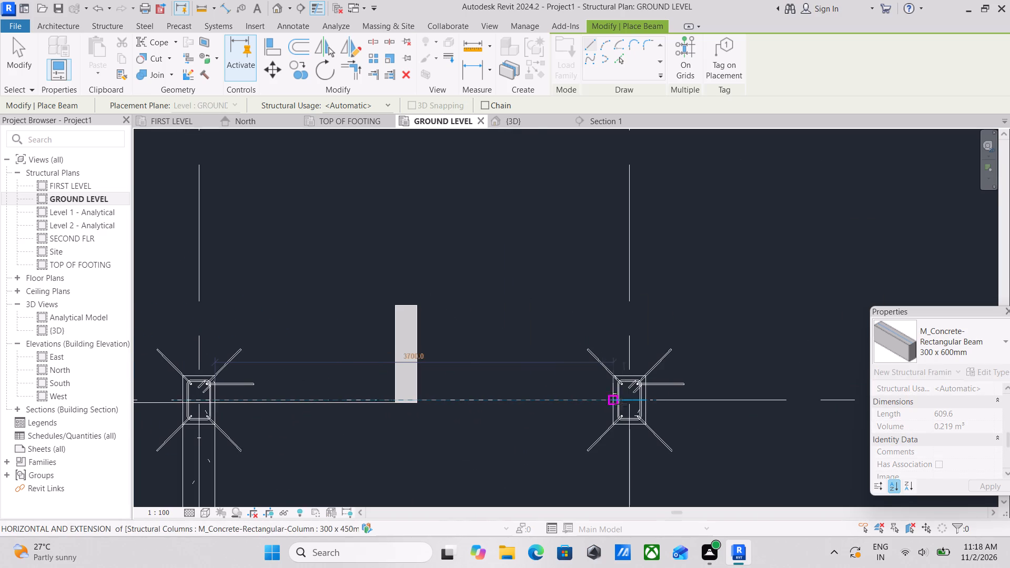
{"action": "left_click", "coordinate": [616, 399]}
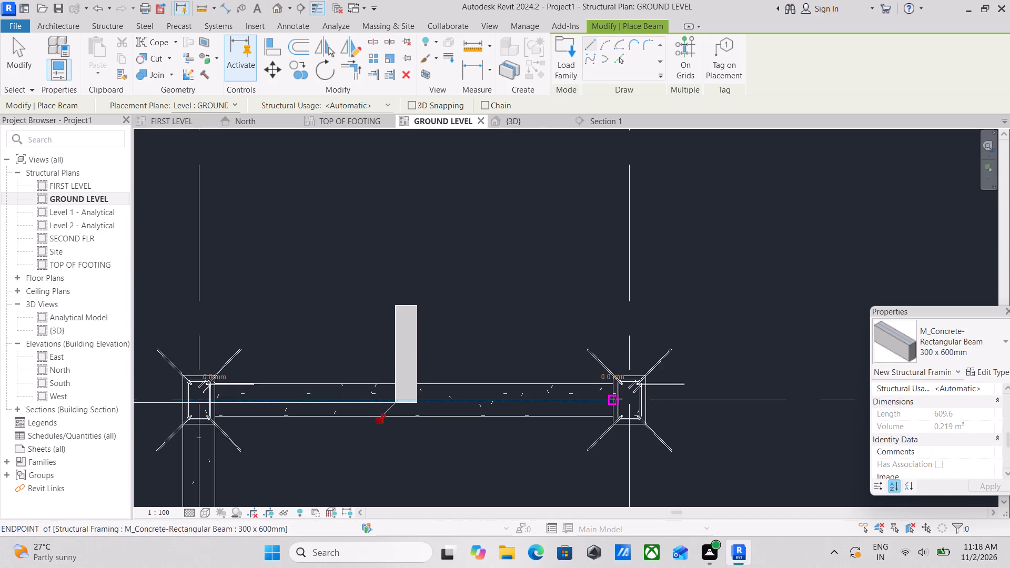
{"action": "key", "text": "Escape"}
Place a 3700 mm long beam along grid line A between the facing edges of columns A-2 and A-3.
{"action": "scroll", "coordinate": [625, 391], "scroll_direction": "down", "scroll_amount": 4}
{"action": "middle_click_drag", "start_coordinate": [616, 389], "coordinate": [516, 372]}
{"action": "scroll", "coordinate": [561, 383], "scroll_direction": "up", "scroll_amount": 7}
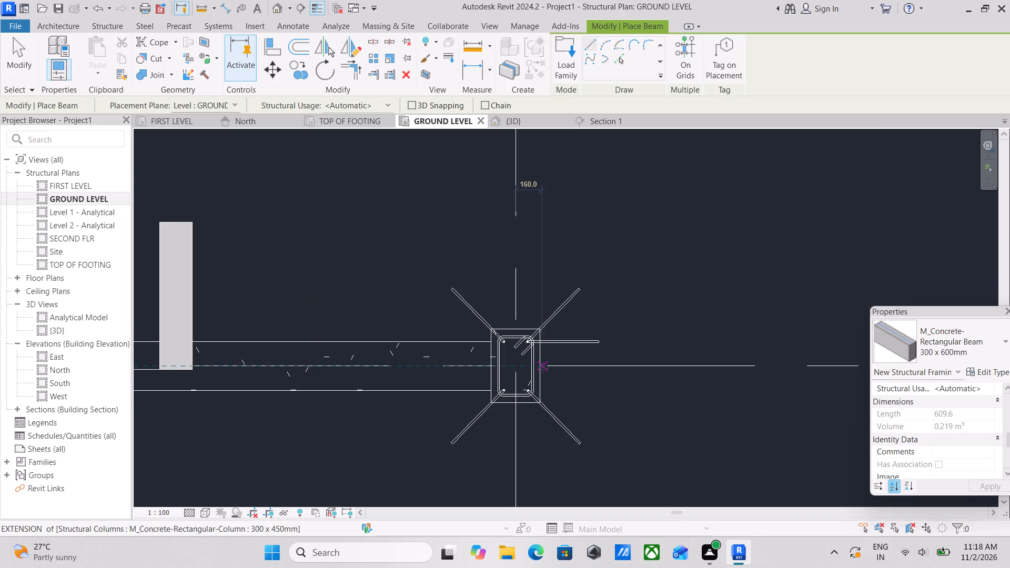
{"action": "left_click", "coordinate": [539, 369]}
{"action": "middle_click_drag", "start_coordinate": [643, 366], "coordinate": [363, 367]}
{"action": "scroll", "coordinate": [460, 371], "scroll_direction": "down", "scroll_amount": 3}
{"action": "middle_click_drag", "start_coordinate": [460, 371], "coordinate": [325, 383]}
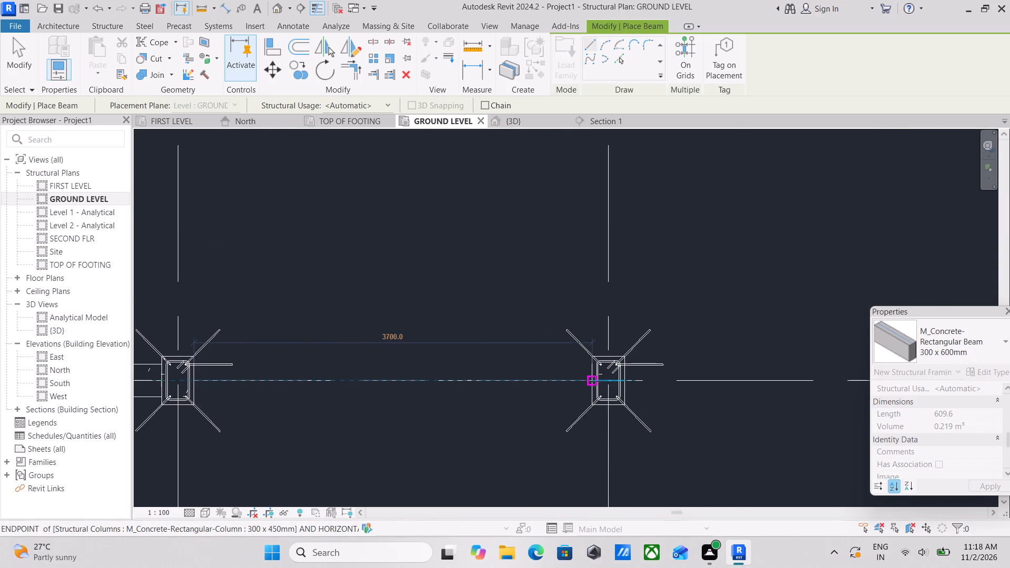
{"action": "left_click", "coordinate": [594, 381]}
{"action": "key", "text": "Escape"}
Place a 3700 mm long beam along grid line A between the facing edges of columns A-3 and A-4.
{"action": "scroll", "coordinate": [608, 373], "scroll_direction": "down", "scroll_amount": 2}
{"action": "middle_click_drag", "start_coordinate": [595, 371], "coordinate": [543, 370]}
{"action": "scroll", "coordinate": [577, 379], "scroll_direction": "up", "scroll_amount": 5}
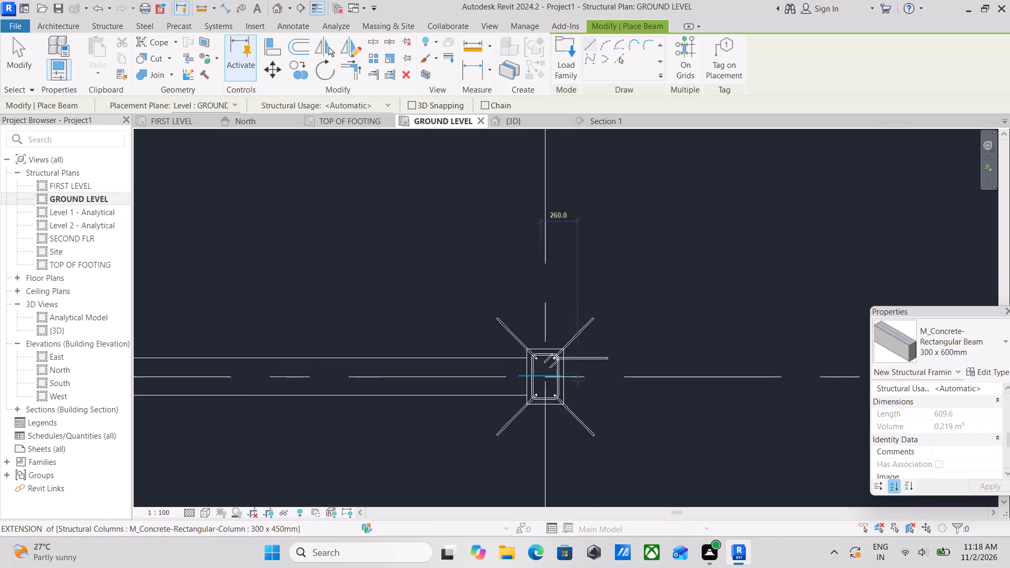
{"action": "scroll", "coordinate": [578, 380], "scroll_direction": "up", "scroll_amount": 1}
{"action": "left_click", "coordinate": [555, 374]}
{"action": "middle_click_drag", "start_coordinate": [612, 364], "coordinate": [426, 380]}
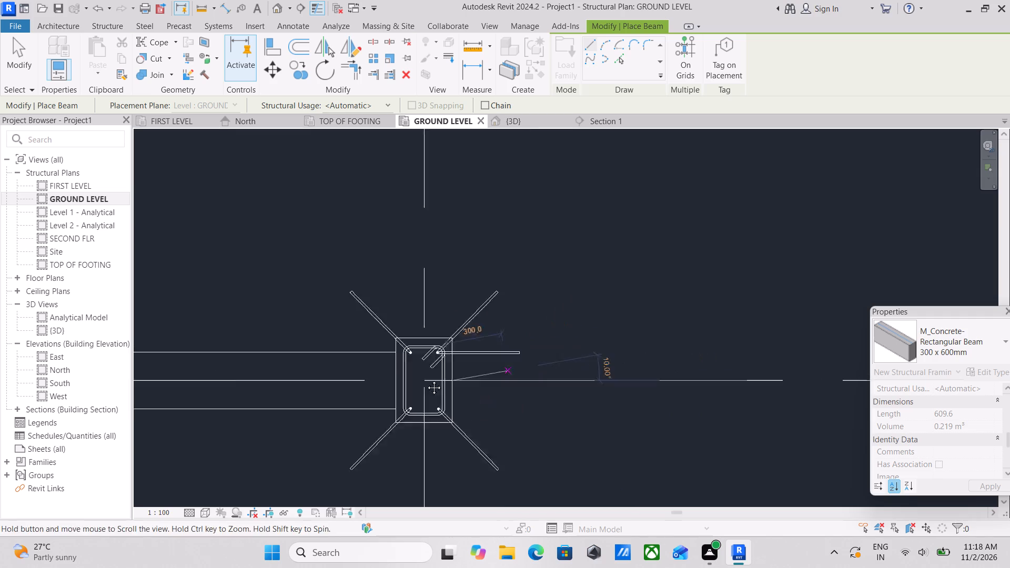
{"action": "middle_click_drag", "start_coordinate": [426, 380], "coordinate": [303, 381]}
{"action": "scroll", "coordinate": [453, 394], "scroll_direction": "down", "scroll_amount": 4}
{"action": "middle_click_drag", "start_coordinate": [453, 394], "coordinate": [340, 389]}
{"action": "scroll", "coordinate": [632, 389], "scroll_direction": "up", "scroll_amount": 3}
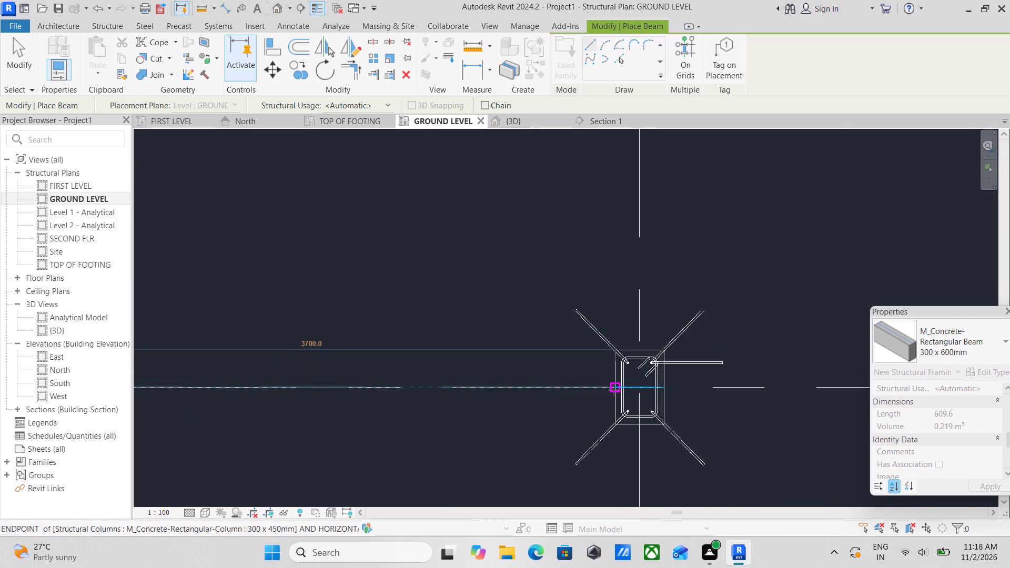
{"action": "left_click", "coordinate": [620, 387]}
{"action": "key", "text": "Escape"}
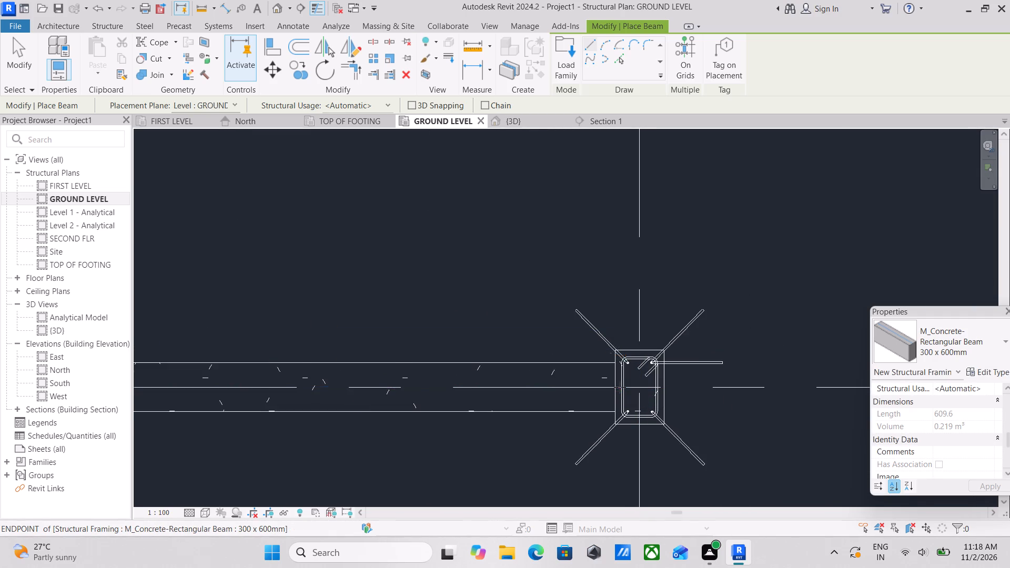
{"action": "scroll", "coordinate": [620, 387], "scroll_direction": "down", "scroll_amount": 7}
{"action": "middle_click_drag", "start_coordinate": [609, 387], "coordinate": [573, 339]}
{"action": "scroll", "coordinate": [574, 338], "scroll_direction": "down", "scroll_amount": 7}
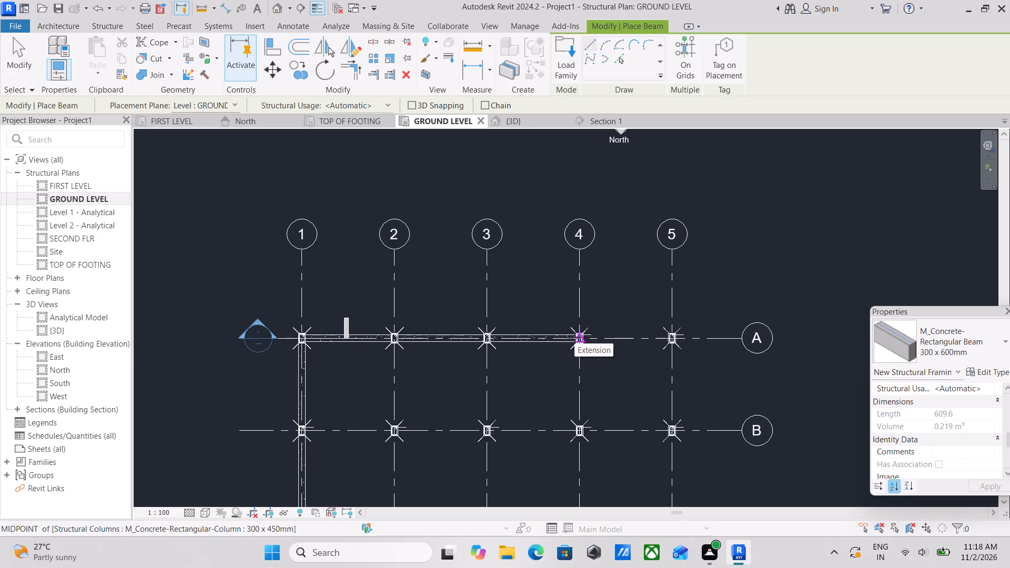
Place a 3700 mm long beam along grid line A between the facing edges of columns A-4 and A-5.
{"action": "scroll", "coordinate": [630, 458], "scroll_direction": "up", "scroll_amount": 3}
{"action": "scroll", "coordinate": [622, 288], "scroll_direction": "up", "scroll_amount": 3}
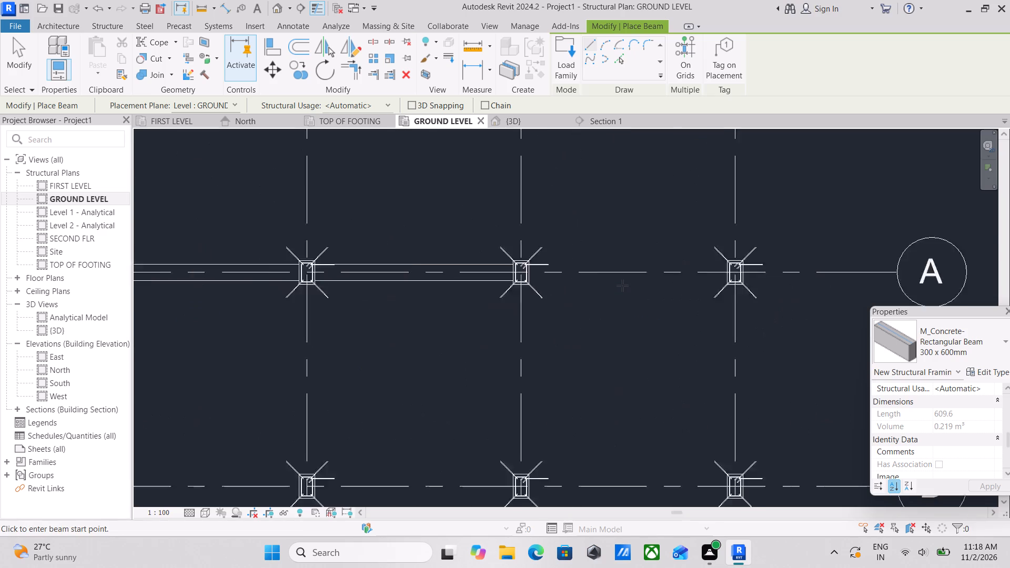
{"action": "scroll", "coordinate": [622, 286], "scroll_direction": "up", "scroll_amount": 1}
{"action": "scroll", "coordinate": [530, 263], "scroll_direction": "up", "scroll_amount": 8}
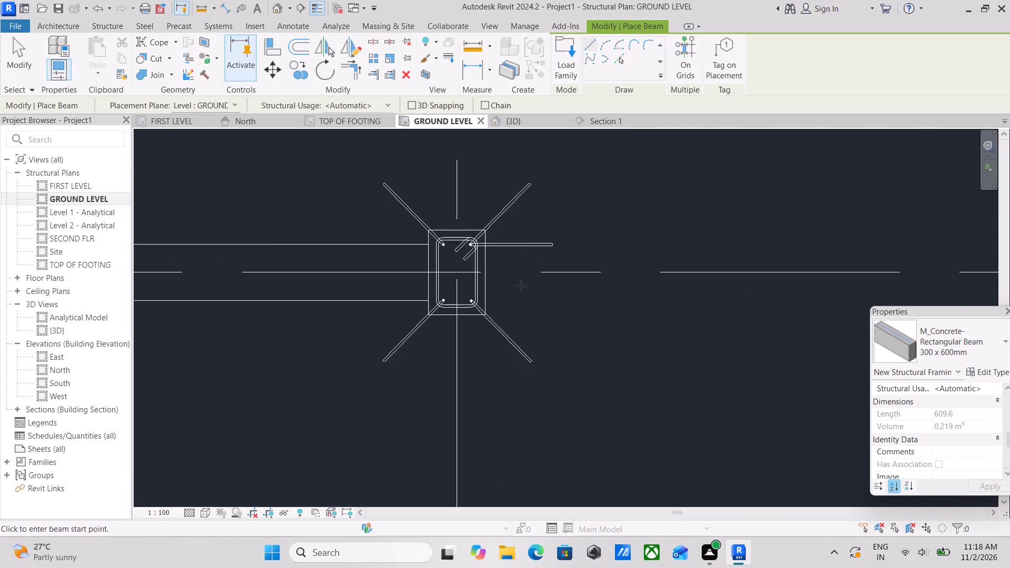
{"action": "left_click", "coordinate": [482, 274]}
{"action": "scroll", "coordinate": [694, 238], "scroll_direction": "down", "scroll_amount": 3}
{"action": "middle_click_drag", "start_coordinate": [688, 236], "coordinate": [583, 231]}
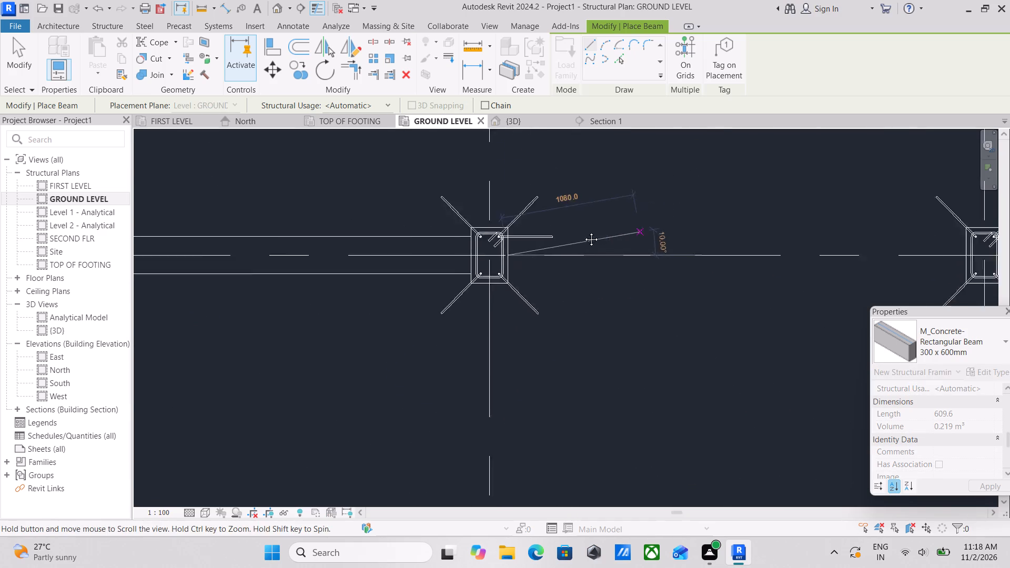
{"action": "middle_click_drag", "start_coordinate": [583, 231], "coordinate": [478, 236]}
{"action": "scroll", "coordinate": [655, 247], "scroll_direction": "down", "scroll_amount": 3}
{"action": "middle_click_drag", "start_coordinate": [650, 246], "coordinate": [585, 251]}
{"action": "scroll", "coordinate": [678, 256], "scroll_direction": "up", "scroll_amount": 3}
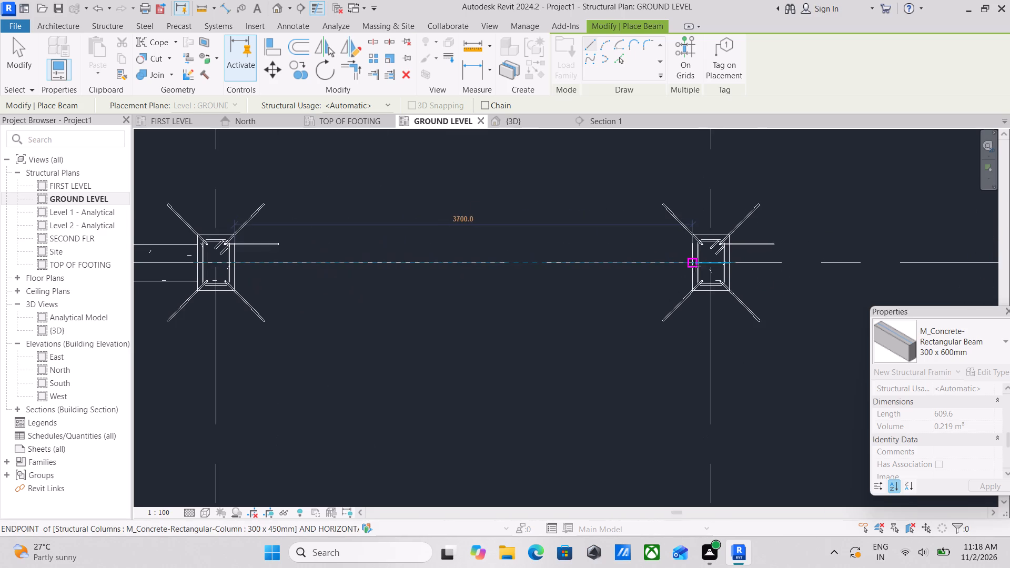
{"action": "left_click", "coordinate": [694, 266]}
{"action": "key", "text": "Escape"}
Place a beam along grid line 5 between the facing edges of columns A-5 and B-5.
{"action": "scroll", "coordinate": [708, 282], "scroll_direction": "down", "scroll_amount": 3}
{"action": "middle_click_drag", "start_coordinate": [704, 281], "coordinate": [703, 281]}
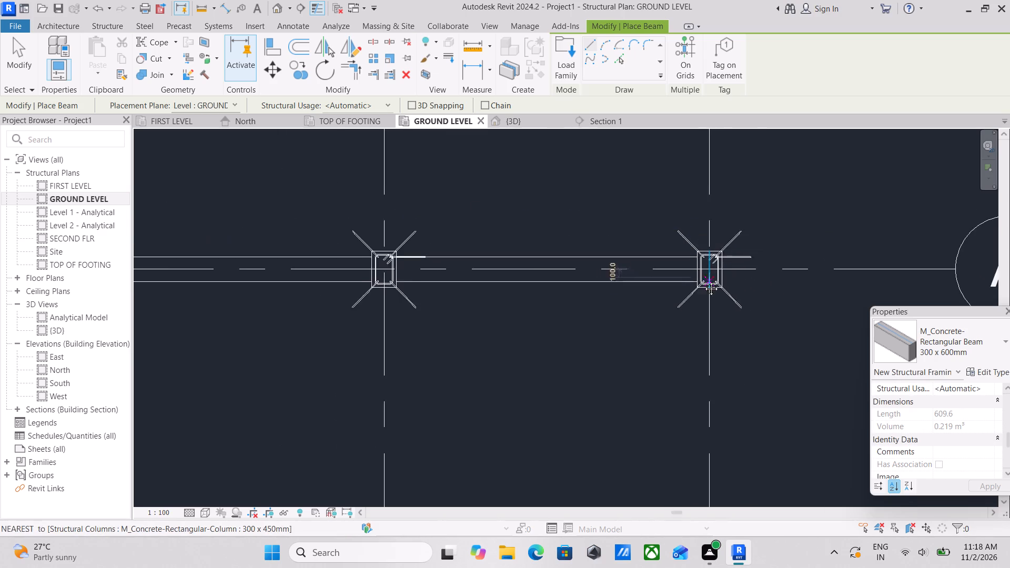
{"action": "middle_click_drag", "start_coordinate": [703, 281], "coordinate": [683, 209]}
{"action": "scroll", "coordinate": [698, 236], "scroll_direction": "up", "scroll_amount": 2}
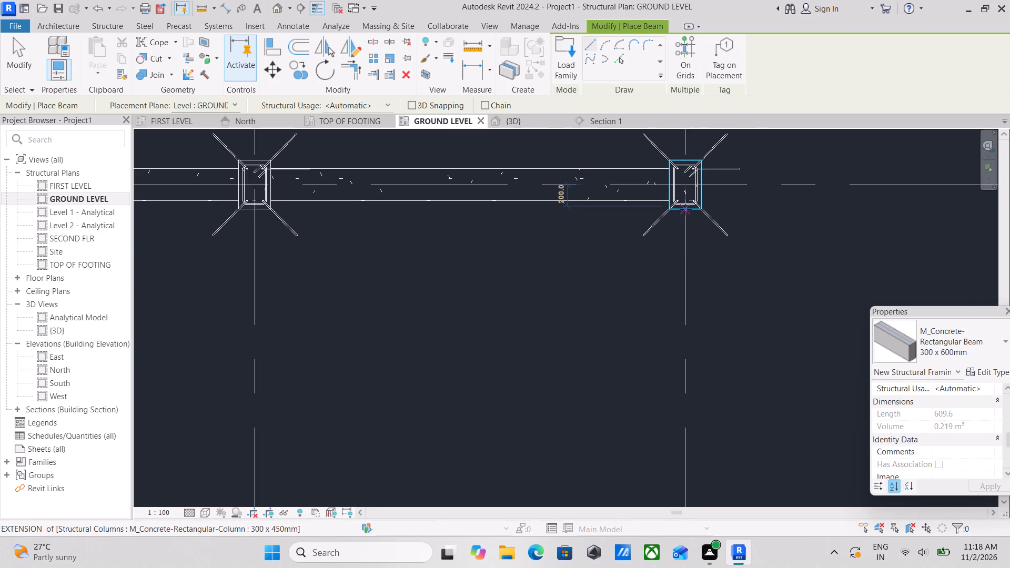
{"action": "left_click", "coordinate": [685, 209]}
{"action": "scroll", "coordinate": [685, 295], "scroll_direction": "down", "scroll_amount": 2}
{"action": "middle_click_drag", "start_coordinate": [679, 286], "coordinate": [710, 173]}
{"action": "scroll", "coordinate": [731, 224], "scroll_direction": "down", "scroll_amount": 2}
{"action": "middle_click_drag", "start_coordinate": [730, 235], "coordinate": [714, 200]}
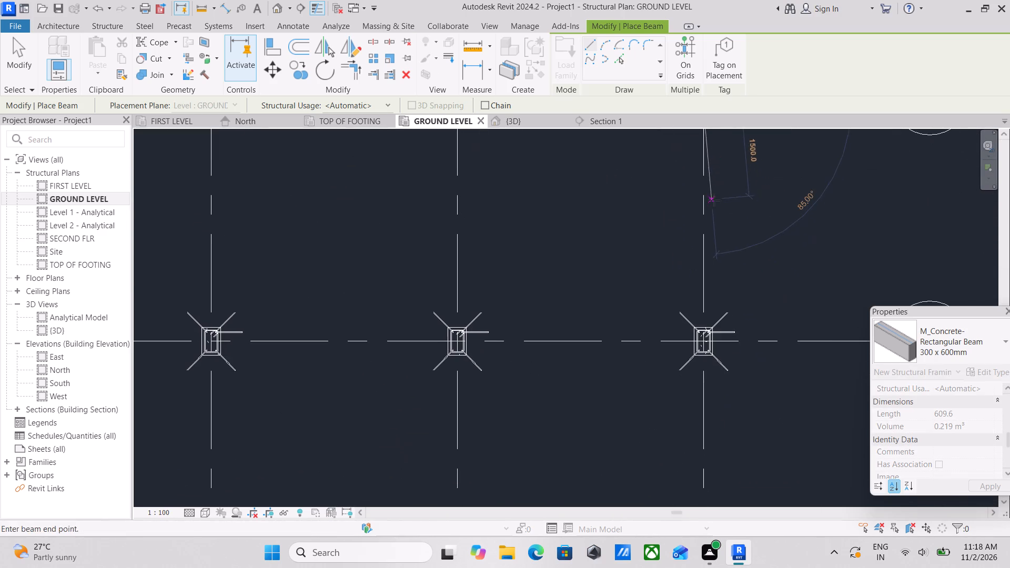
{"action": "left_click", "coordinate": [703, 331]}
{"action": "scroll", "coordinate": [703, 327], "scroll_direction": "down", "scroll_amount": 3}
{"action": "key", "text": "Escape"}
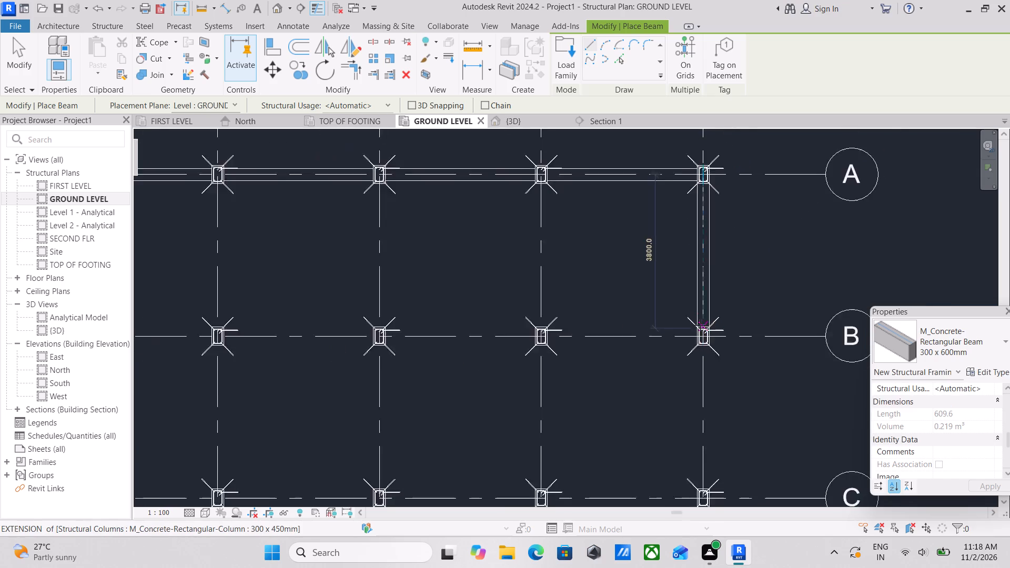
Place a 3550 mm long beam along grid line 5 between the facing edges of columns B-5 and C-5.
{"action": "middle_click_drag", "start_coordinate": [698, 319], "coordinate": [696, 225]}
{"action": "scroll", "coordinate": [701, 242], "scroll_direction": "up", "scroll_amount": 7}
{"action": "left_click", "coordinate": [710, 247]}
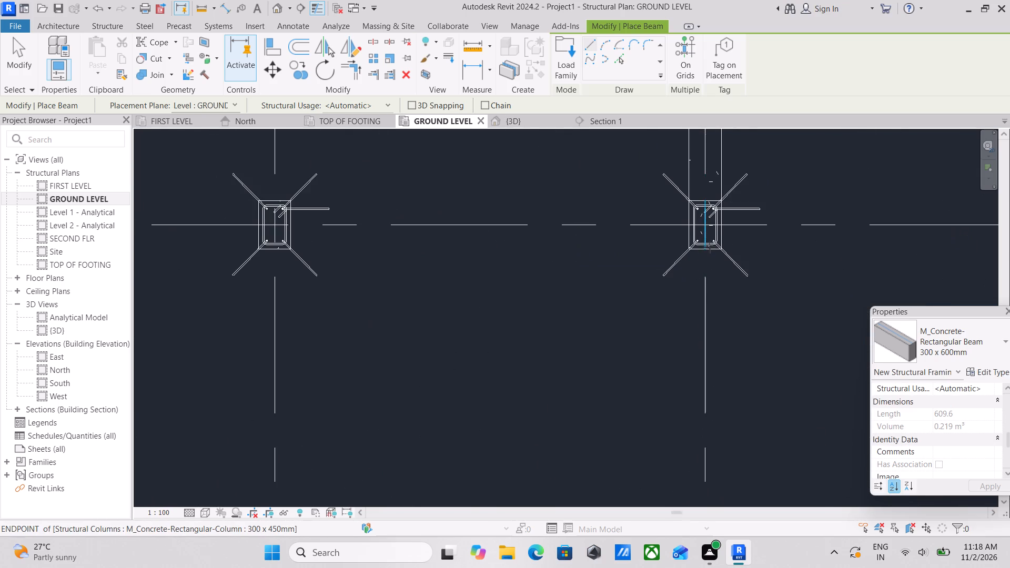
{"action": "scroll", "coordinate": [715, 395], "scroll_direction": "down", "scroll_amount": 1}
{"action": "middle_click_drag", "start_coordinate": [714, 394], "coordinate": [716, 281]}
{"action": "scroll", "coordinate": [711, 308], "scroll_direction": "down", "scroll_amount": 3}
{"action": "middle_click_drag", "start_coordinate": [711, 300], "coordinate": [713, 223]}
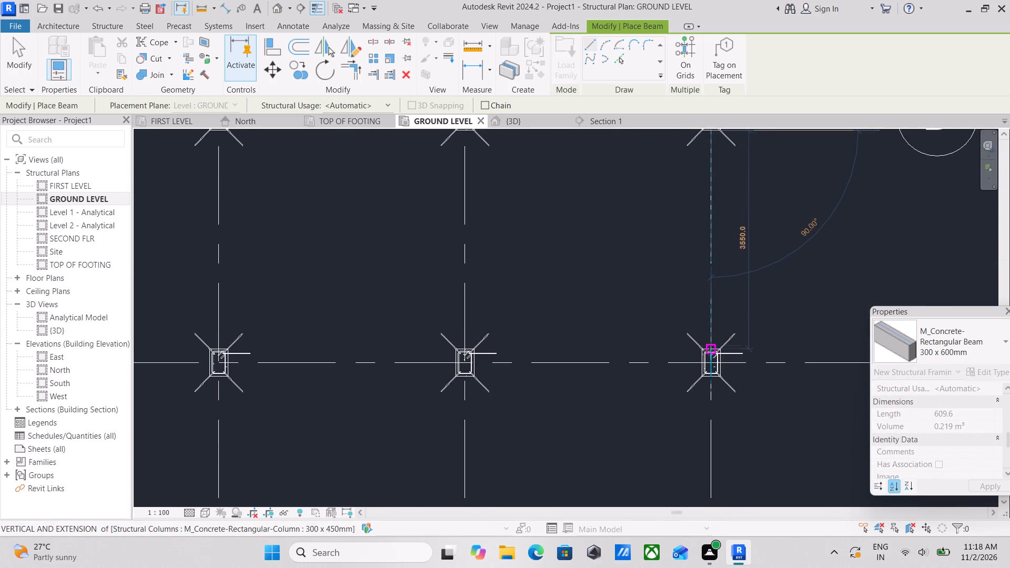
{"action": "left_click", "coordinate": [709, 351]}
{"action": "key", "text": "Escape"}
Place a beam along grid line 5 between the facing edges of columns C-5 and D-5.
{"action": "scroll", "coordinate": [713, 340], "scroll_direction": "down", "scroll_amount": 3}
{"action": "middle_click_drag", "start_coordinate": [714, 308], "coordinate": [719, 257]}
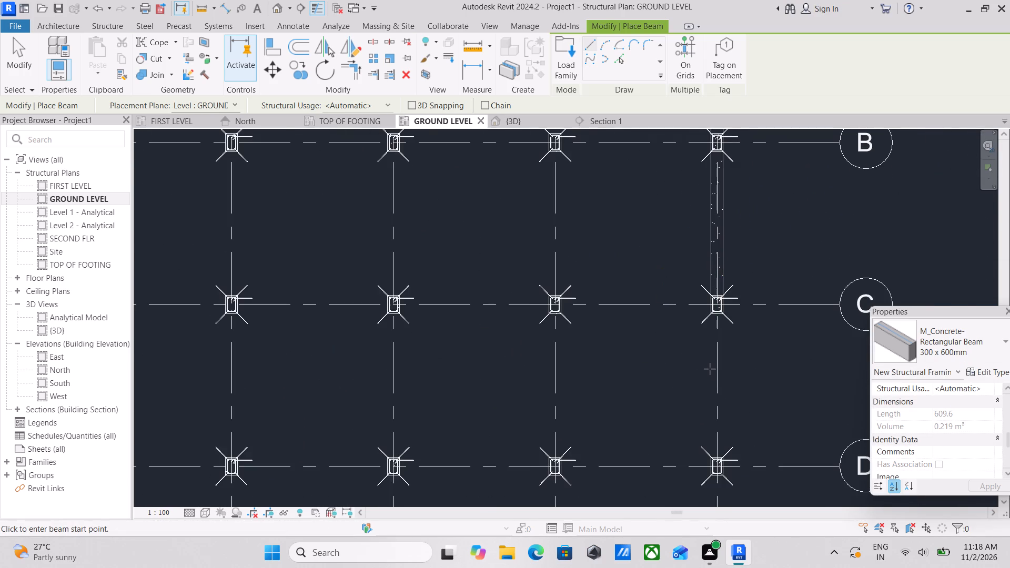
{"action": "scroll", "coordinate": [710, 369], "scroll_direction": "up", "scroll_amount": 9}
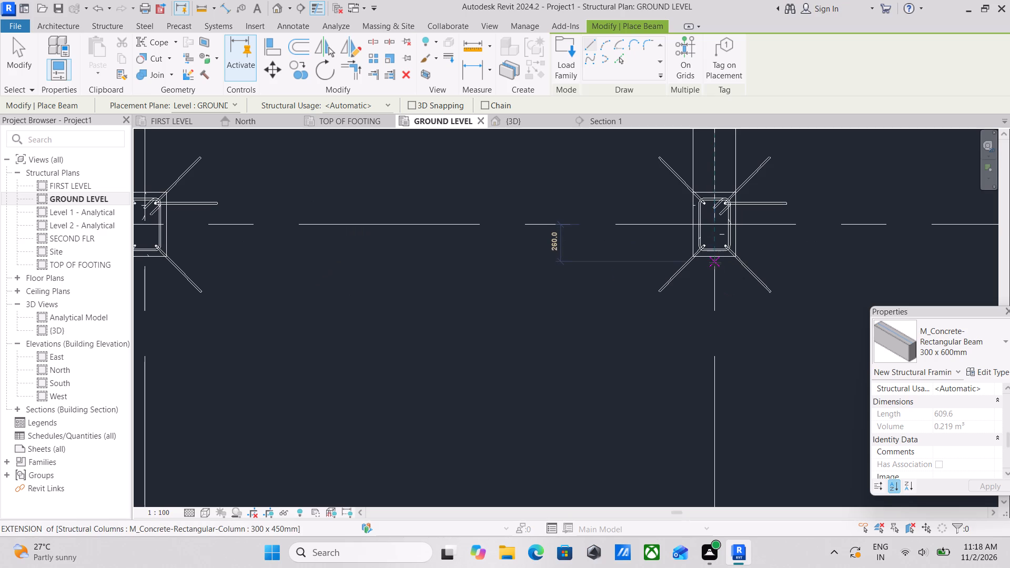
{"action": "left_click", "coordinate": [713, 255]}
{"action": "scroll", "coordinate": [718, 380], "scroll_direction": "down", "scroll_amount": 3}
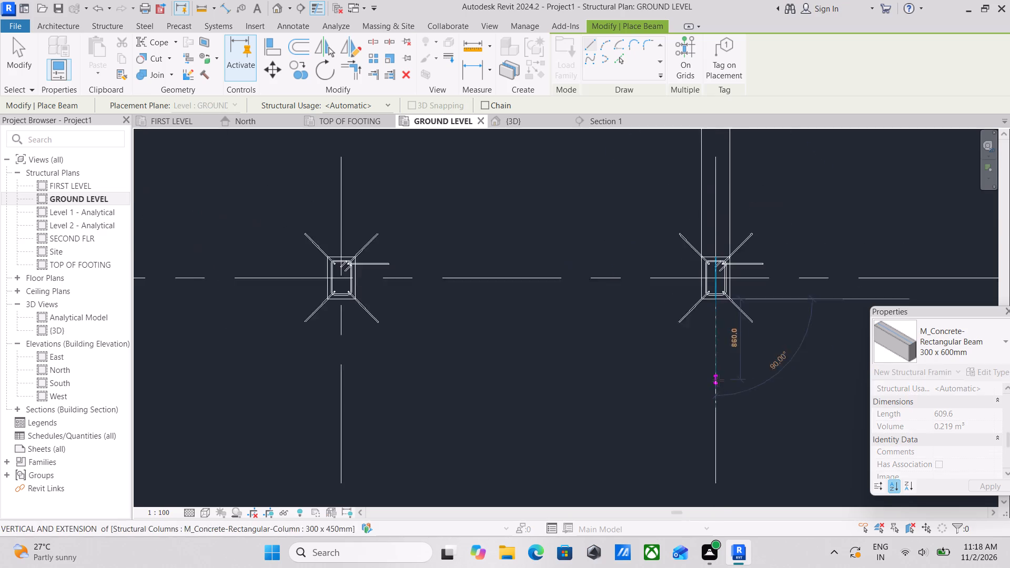
{"action": "middle_click_drag", "start_coordinate": [718, 380], "coordinate": [727, 226]}
{"action": "scroll", "coordinate": [723, 270], "scroll_direction": "down", "scroll_amount": 4}
{"action": "middle_click_drag", "start_coordinate": [718, 280], "coordinate": [723, 214]}
{"action": "scroll", "coordinate": [723, 214], "scroll_direction": "up", "scroll_amount": 1}
{"action": "scroll", "coordinate": [724, 354], "scroll_direction": "up", "scroll_amount": 1}
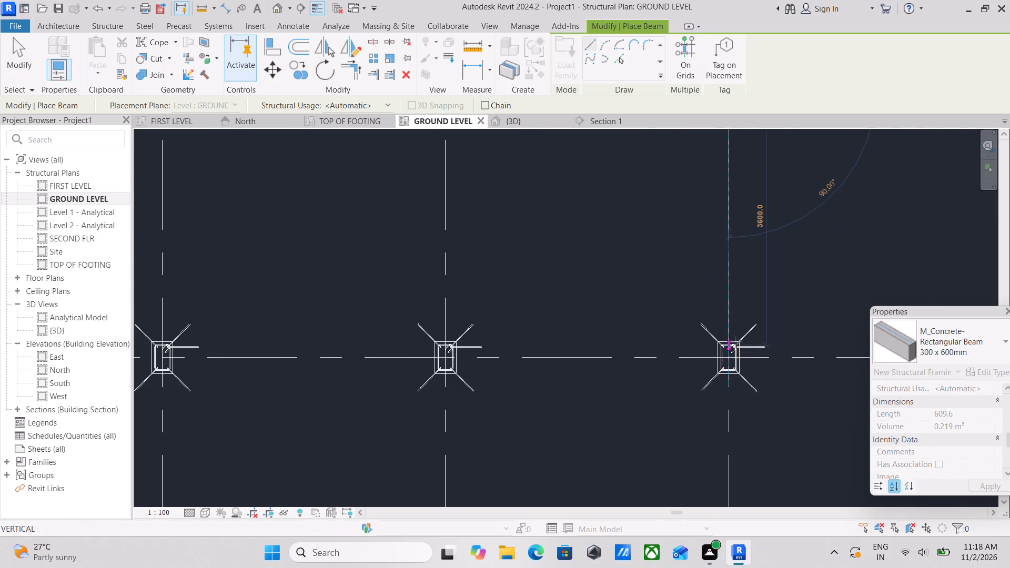
{"action": "scroll", "coordinate": [734, 336], "scroll_direction": "up", "scroll_amount": 4}
{"action": "left_click", "coordinate": [725, 350]}
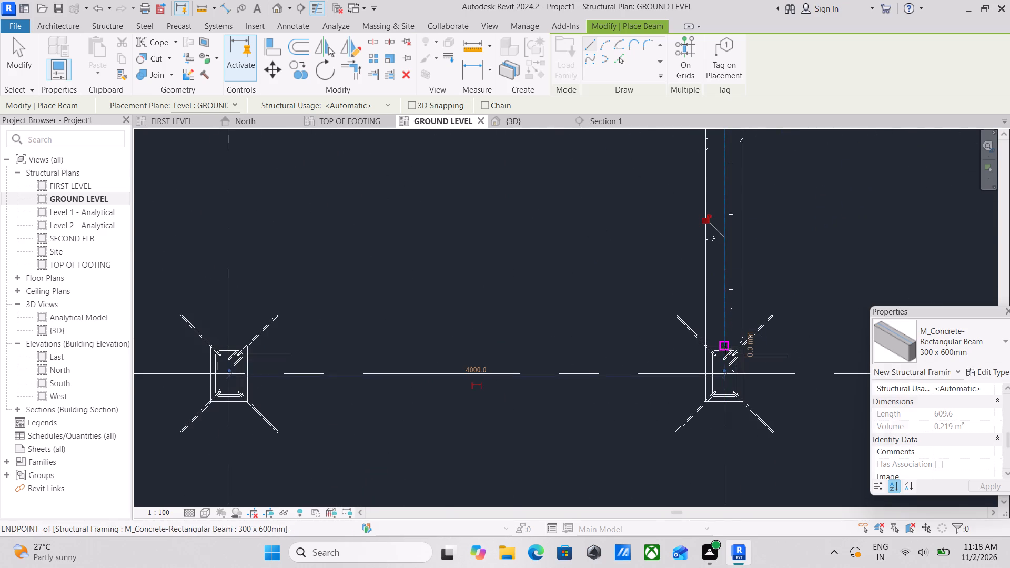
{"action": "scroll", "coordinate": [726, 341], "scroll_direction": "down", "scroll_amount": 5}
{"action": "key", "text": "Escape"}
Place the last grid line 5 beam between the facing edges of columns D-5 and E-5.
{"action": "middle_click_drag", "start_coordinate": [726, 334], "coordinate": [767, 207]}
{"action": "scroll", "coordinate": [784, 260], "scroll_direction": "up", "scroll_amount": 5}
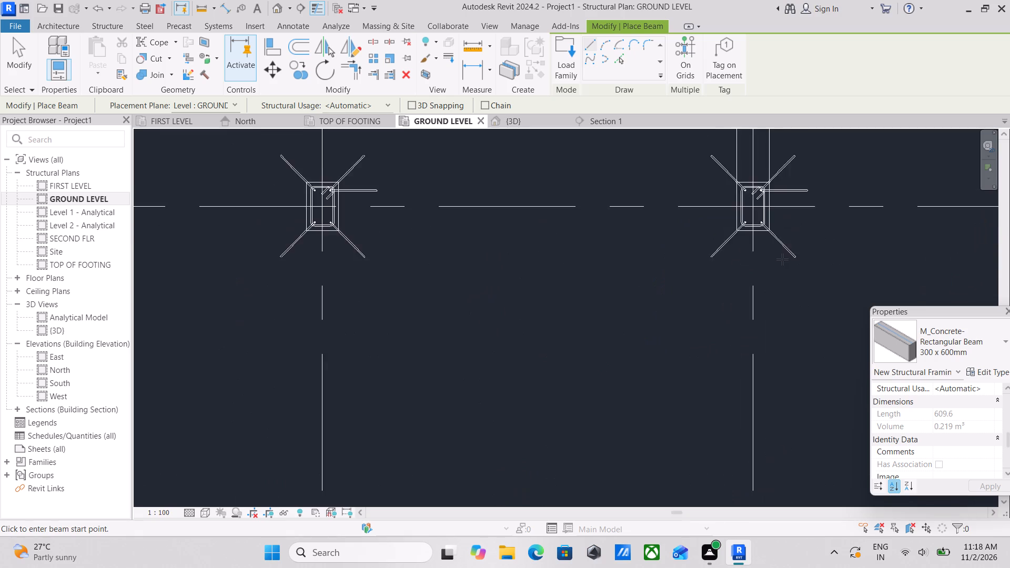
{"action": "scroll", "coordinate": [782, 259], "scroll_direction": "up", "scroll_amount": 2}
{"action": "left_click", "coordinate": [739, 215]}
{"action": "scroll", "coordinate": [767, 389], "scroll_direction": "down", "scroll_amount": 3}
{"action": "middle_click_drag", "start_coordinate": [755, 380], "coordinate": [729, 218]}
{"action": "scroll", "coordinate": [728, 217], "scroll_direction": "up", "scroll_amount": 1}
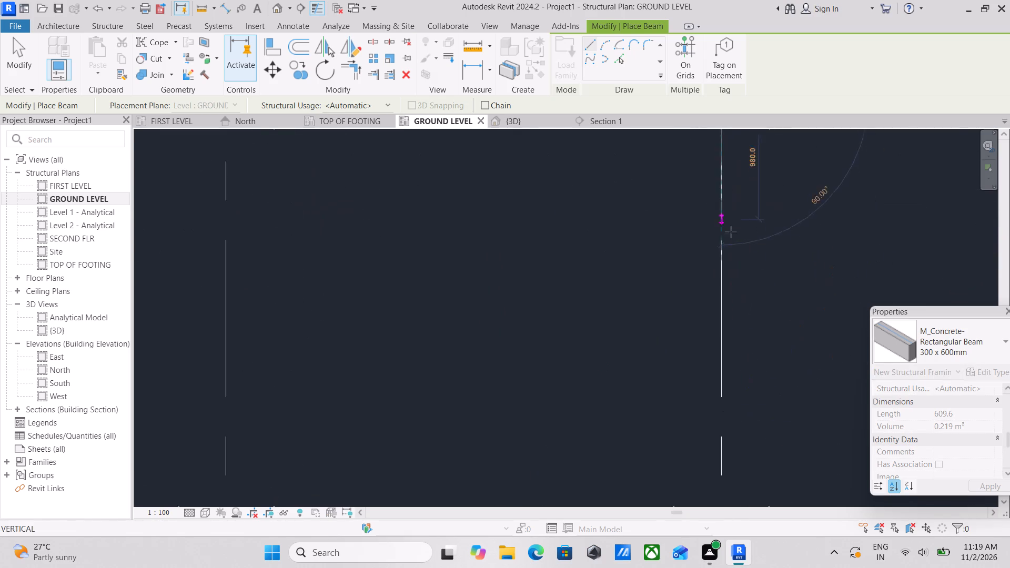
{"action": "scroll", "coordinate": [722, 296], "scroll_direction": "down", "scroll_amount": 5}
{"action": "middle_click_drag", "start_coordinate": [719, 300], "coordinate": [712, 248]}
{"action": "scroll", "coordinate": [715, 378], "scroll_direction": "up", "scroll_amount": 7}
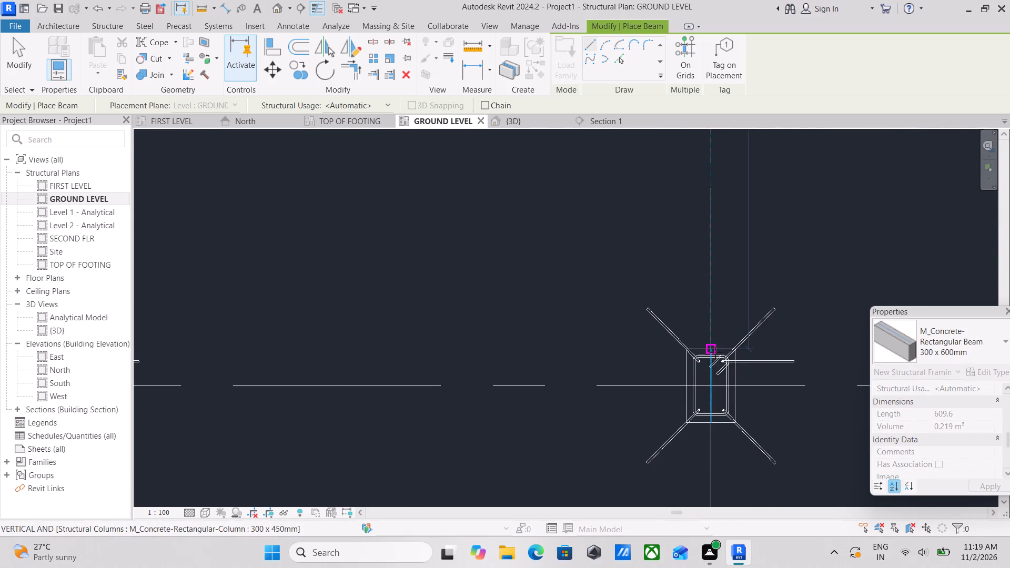
{"action": "left_click", "coordinate": [714, 353]}
{"action": "scroll", "coordinate": [714, 353], "scroll_direction": "down", "scroll_amount": 4}
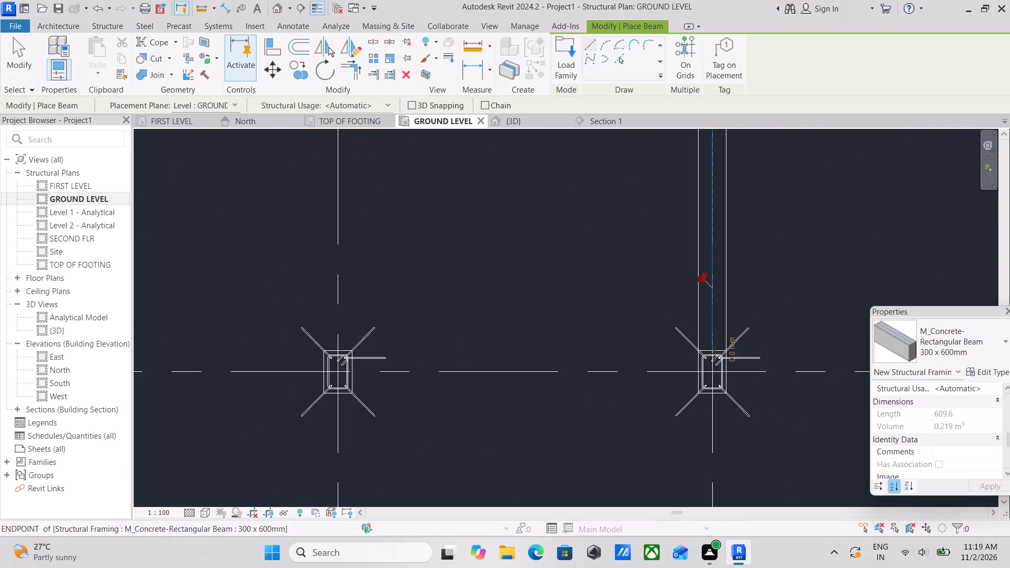
{"action": "key", "text": "Escape"}
Place a beam along grid line E between the facing edges of columns E-5 and E-4.
{"action": "scroll", "coordinate": [715, 353], "scroll_direction": "down", "scroll_amount": 4}
{"action": "middle_click_drag", "start_coordinate": [715, 352], "coordinate": [736, 277]}
{"action": "scroll", "coordinate": [739, 282], "scroll_direction": "down", "scroll_amount": 4}
{"action": "middle_click_drag", "start_coordinate": [748, 326], "coordinate": [739, 282]}
{"action": "scroll", "coordinate": [746, 324], "scroll_direction": "down", "scroll_amount": 1}
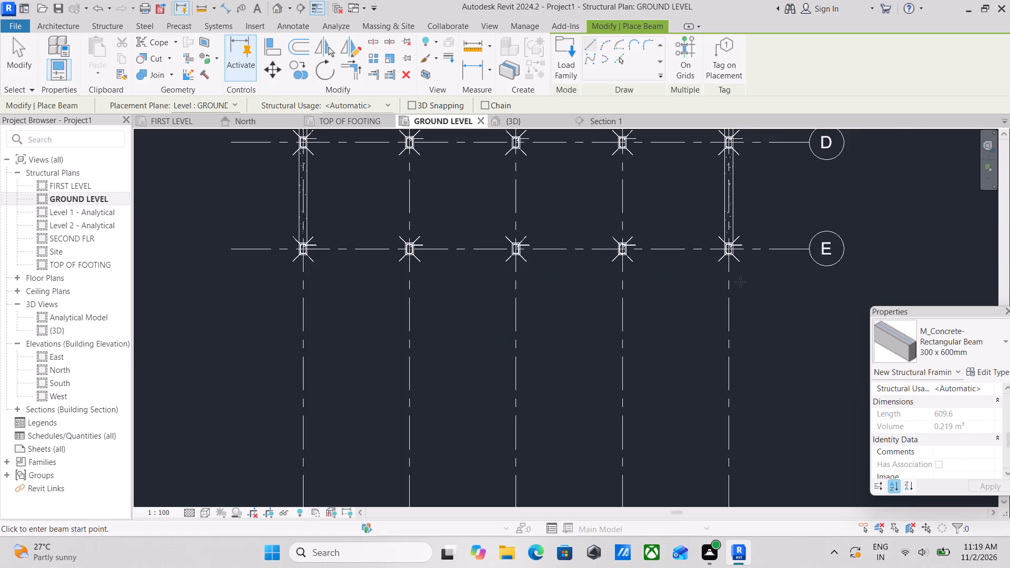
{"action": "scroll", "coordinate": [741, 282], "scroll_direction": "down", "scroll_amount": 4}
{"action": "scroll", "coordinate": [723, 248], "scroll_direction": "up", "scroll_amount": 16}
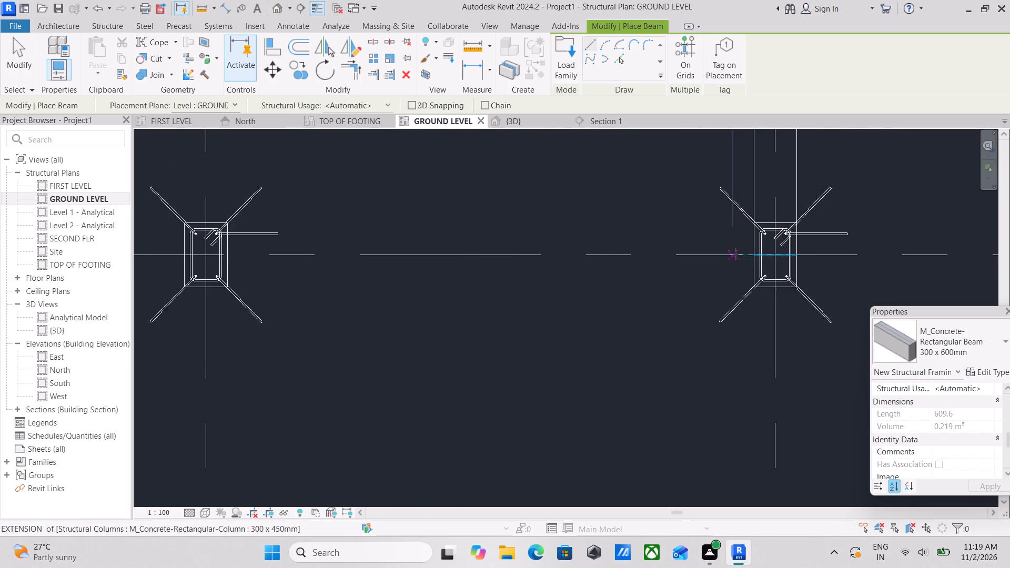
{"action": "left_click", "coordinate": [756, 253]}
{"action": "scroll", "coordinate": [297, 196], "scroll_direction": "down", "scroll_amount": 1}
{"action": "middle_click_drag", "start_coordinate": [297, 197], "coordinate": [517, 241]}
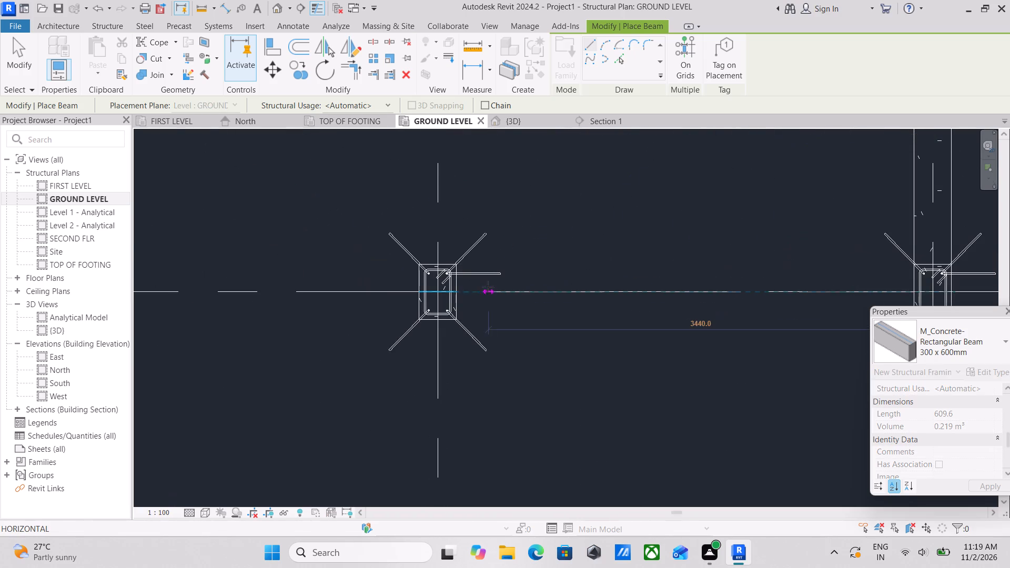
{"action": "left_click", "coordinate": [455, 295]}
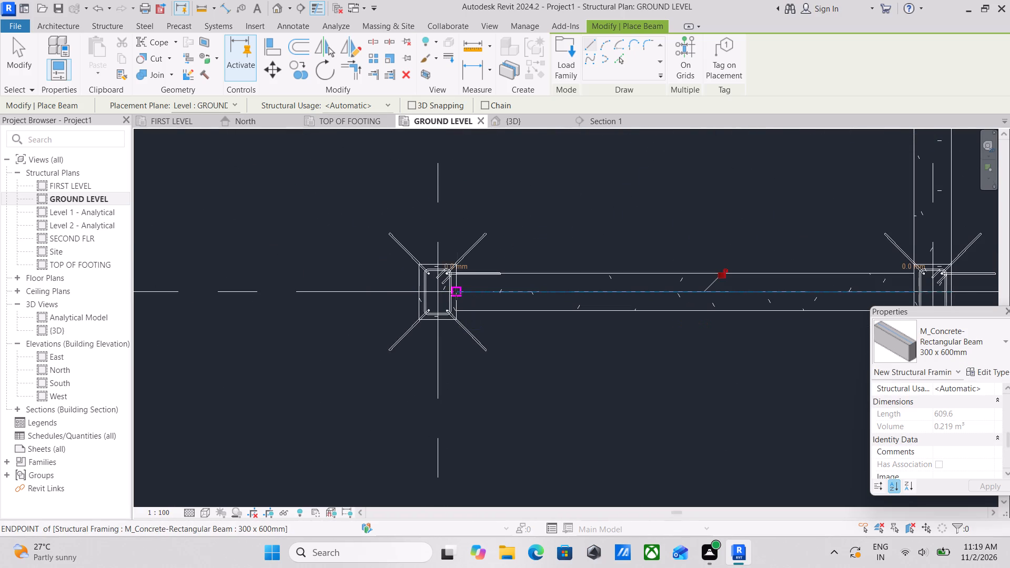
{"action": "scroll", "coordinate": [458, 293], "scroll_direction": "down", "scroll_amount": 3}
{"action": "key", "text": "Escape"}
Place a 3700 mm long beam along grid line E between the facing edges of columns E-4 and E-3.
{"action": "middle_click_drag", "start_coordinate": [451, 283], "coordinate": [663, 302]}
{"action": "scroll", "coordinate": [627, 321], "scroll_direction": "up", "scroll_amount": 3}
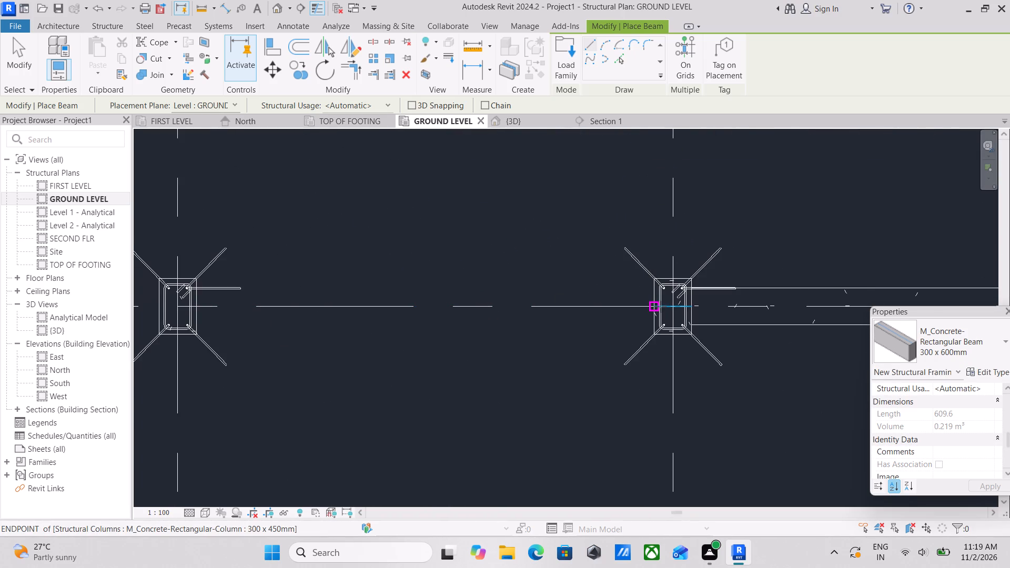
{"action": "left_click", "coordinate": [655, 306]}
{"action": "scroll", "coordinate": [371, 282], "scroll_direction": "down", "scroll_amount": 1}
{"action": "middle_click_drag", "start_coordinate": [371, 282], "coordinate": [518, 293]}
{"action": "scroll", "coordinate": [464, 301], "scroll_direction": "down", "scroll_amount": 3}
{"action": "middle_click_drag", "start_coordinate": [457, 302], "coordinate": [466, 306]}
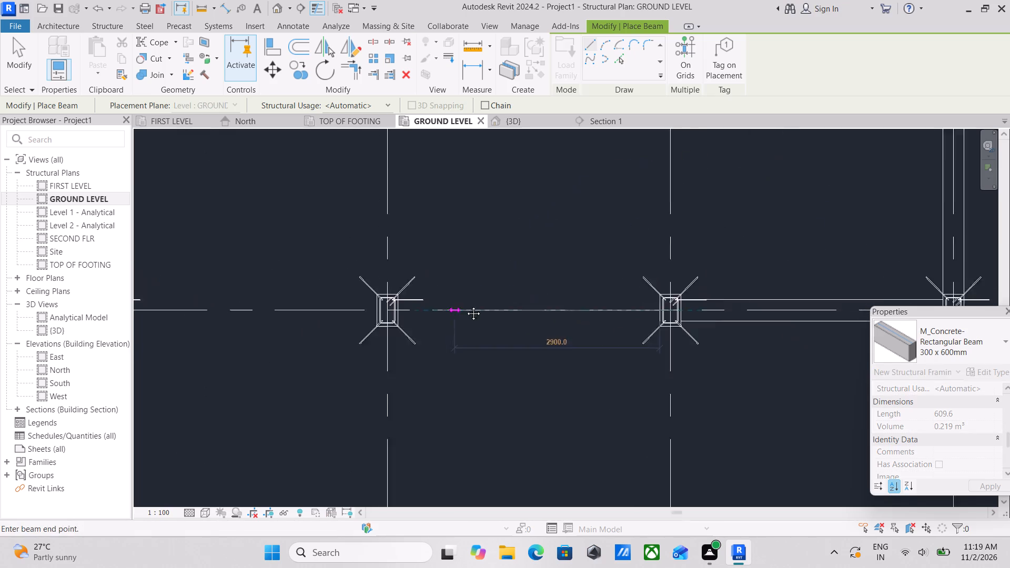
{"action": "middle_click_drag", "start_coordinate": [466, 306], "coordinate": [546, 304]}
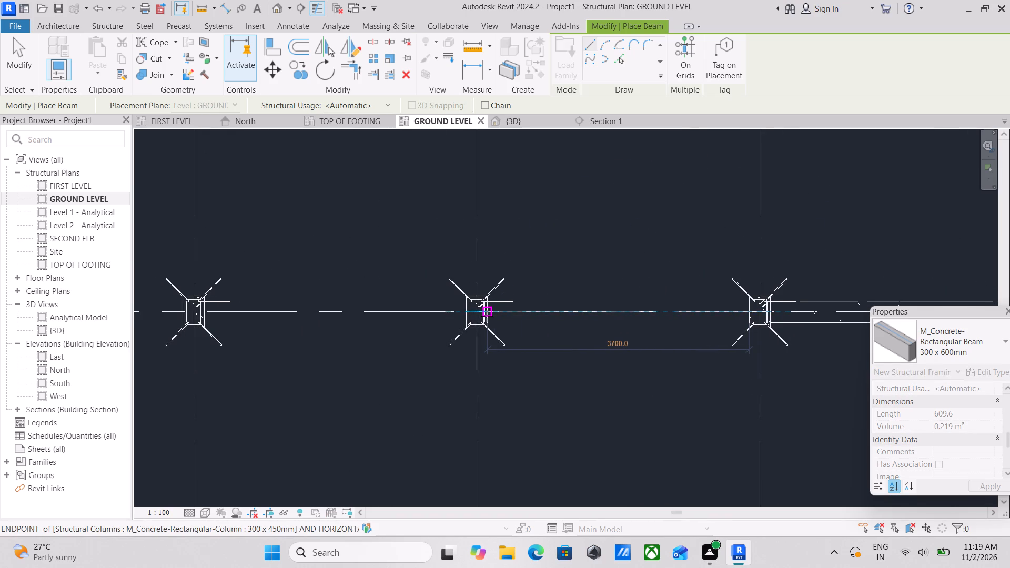
{"action": "left_click", "coordinate": [487, 316]}
{"action": "key", "text": "Escape"}
Place a beam along grid line E between the facing edges of columns E-3 and E-2.
{"action": "scroll", "coordinate": [464, 310], "scroll_direction": "up", "scroll_amount": 7}
{"action": "left_click", "coordinate": [469, 315]}
{"action": "scroll", "coordinate": [306, 313], "scroll_direction": "down", "scroll_amount": 1}
{"action": "middle_click_drag", "start_coordinate": [306, 313], "coordinate": [611, 308]}
{"action": "scroll", "coordinate": [572, 317], "scroll_direction": "down", "scroll_amount": 3}
{"action": "middle_click_drag", "start_coordinate": [571, 318], "coordinate": [698, 317]}
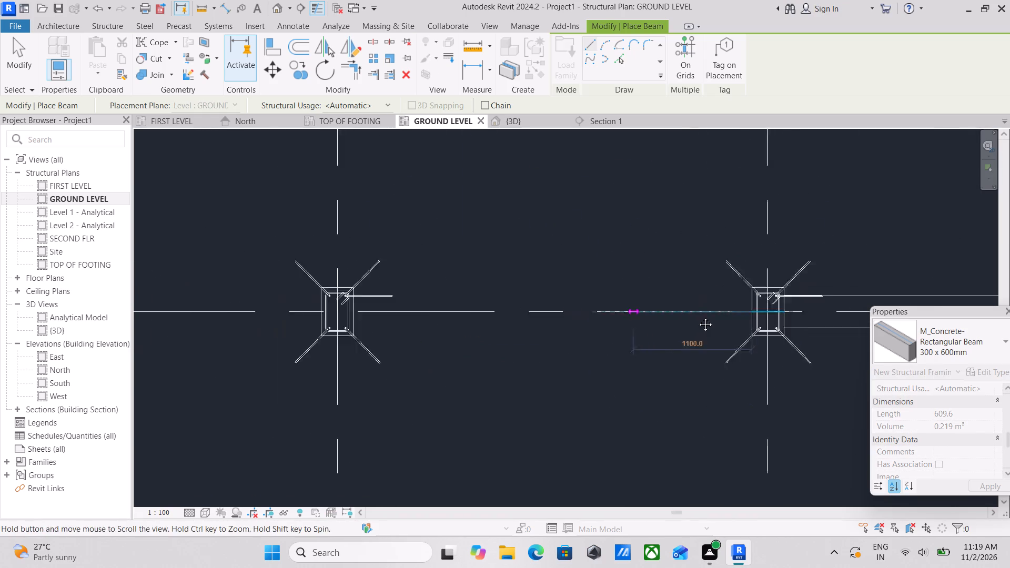
{"action": "middle_click_drag", "start_coordinate": [698, 317], "coordinate": [714, 313]}
{"action": "left_click", "coordinate": [432, 309]}
{"action": "key", "text": "Escape"}
Place a 3700 mm long beam along grid line E between the facing edges of columns E-2 and E-1.
{"action": "scroll", "coordinate": [432, 309], "scroll_direction": "down", "scroll_amount": 2}
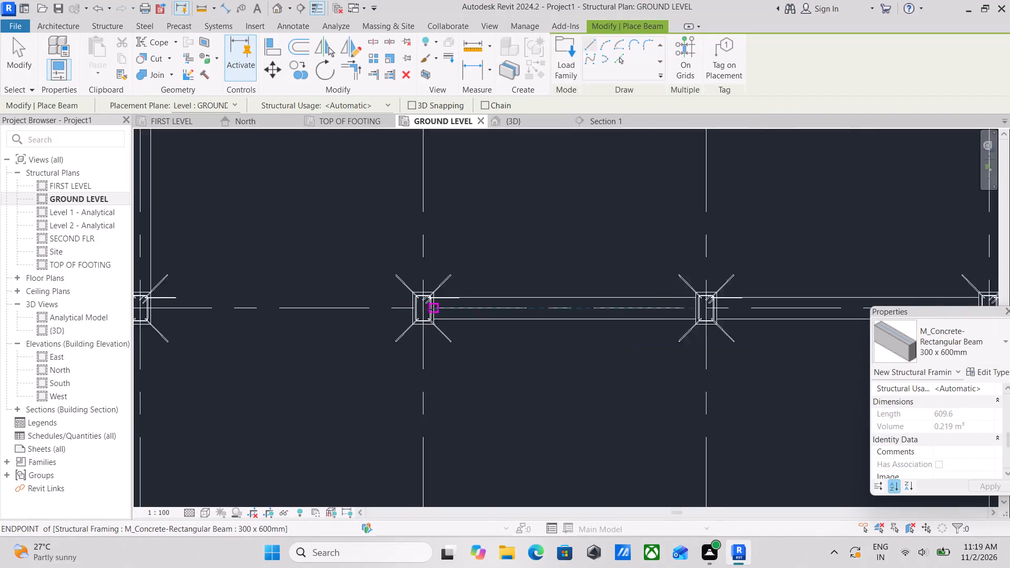
{"action": "scroll", "coordinate": [432, 309], "scroll_direction": "down", "scroll_amount": 5}
{"action": "middle_click_drag", "start_coordinate": [439, 305], "coordinate": [660, 336]}
{"action": "scroll", "coordinate": [600, 349], "scroll_direction": "up", "scroll_amount": 4}
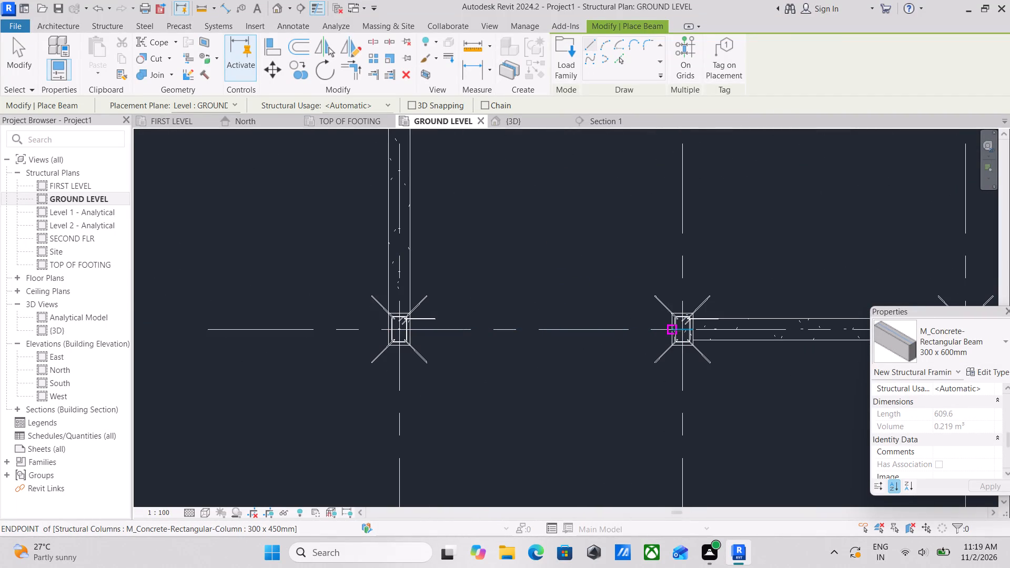
{"action": "left_click", "coordinate": [674, 330]}
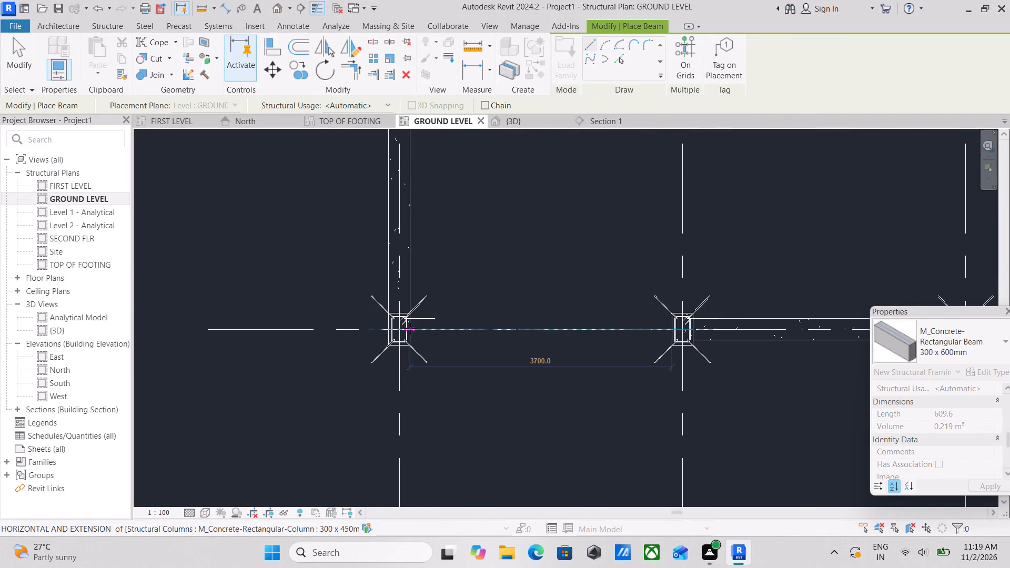
{"action": "left_click", "coordinate": [408, 329]}
{"action": "key", "text": "Escape"}
Place a beam along grid line 2 between the facing edges of columns A-2 and B-2.
{"action": "scroll", "coordinate": [483, 300], "scroll_direction": "down", "scroll_amount": 8}
{"action": "middle_click_drag", "start_coordinate": [542, 298], "coordinate": [530, 397]}
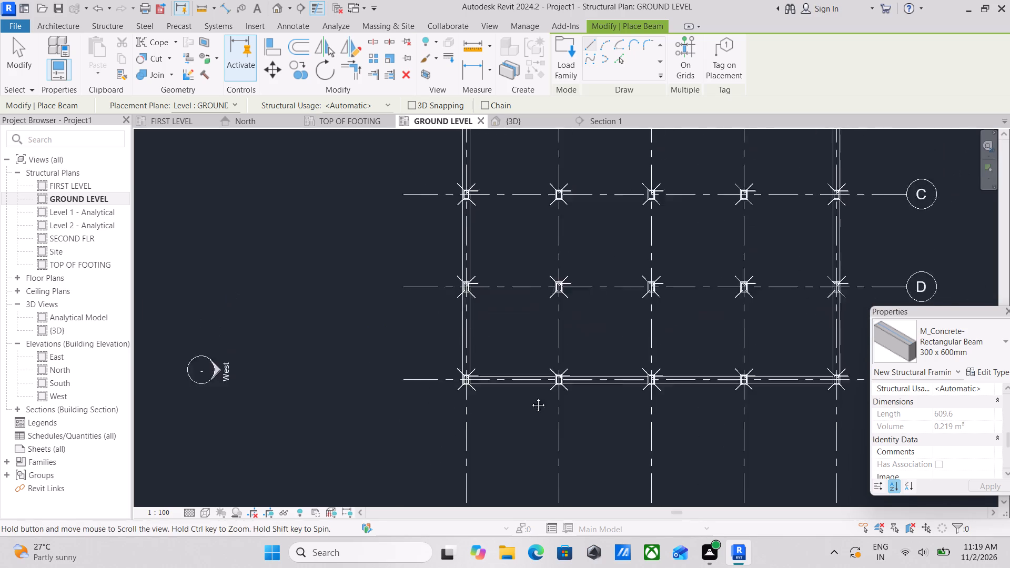
{"action": "middle_click_drag", "start_coordinate": [530, 397], "coordinate": [530, 415]}
{"action": "scroll", "coordinate": [553, 358], "scroll_direction": "down", "scroll_amount": 4}
{"action": "middle_click_drag", "start_coordinate": [553, 358], "coordinate": [529, 440]}
{"action": "scroll", "coordinate": [544, 263], "scroll_direction": "up", "scroll_amount": 7}
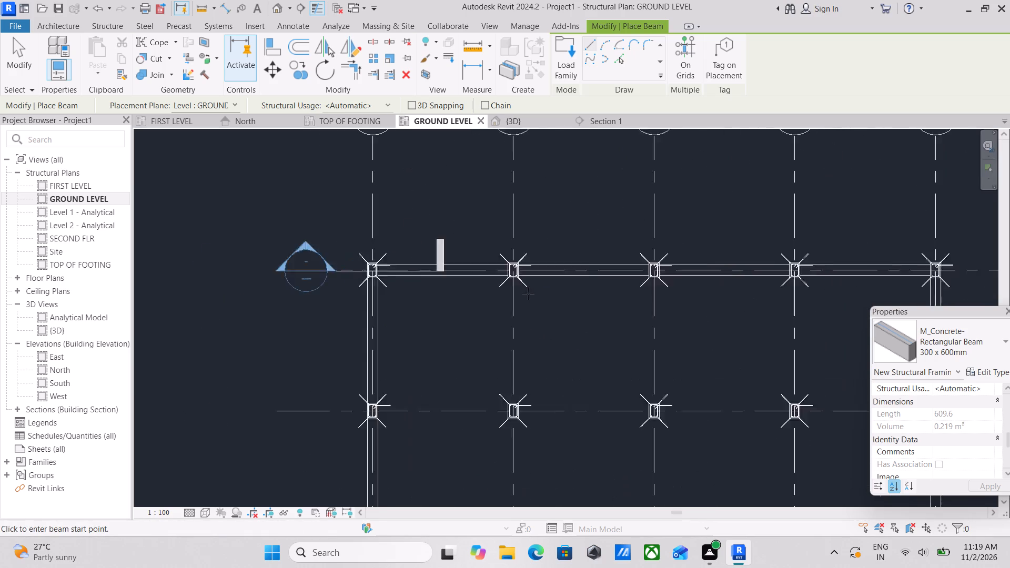
{"action": "scroll", "coordinate": [528, 293], "scroll_direction": "up", "scroll_amount": 9}
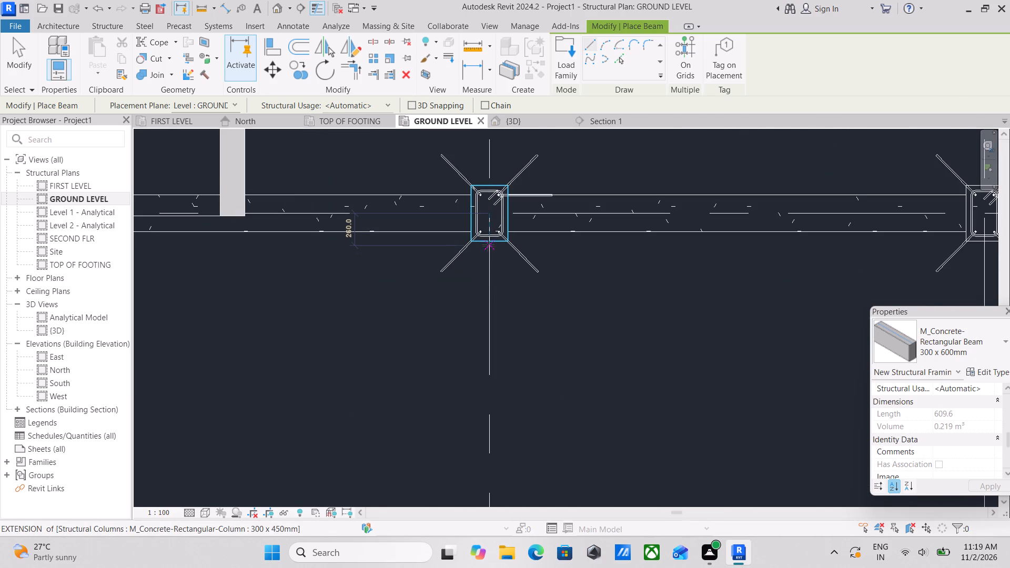
{"action": "scroll", "coordinate": [488, 242], "scroll_direction": "up", "scroll_amount": 4}
{"action": "left_click", "coordinate": [489, 240]}
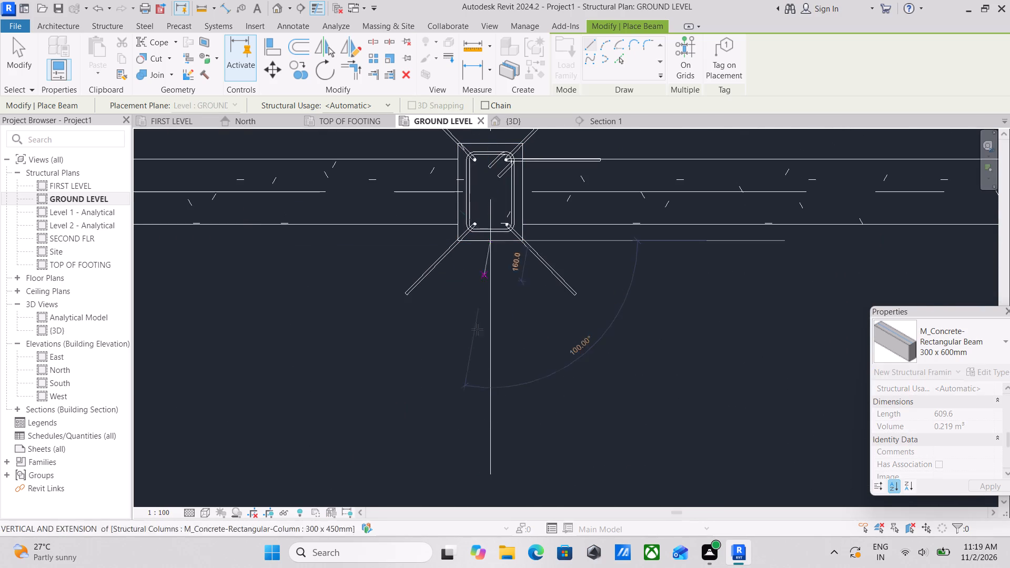
{"action": "scroll", "coordinate": [491, 385], "scroll_direction": "down", "scroll_amount": 4}
{"action": "middle_click_drag", "start_coordinate": [489, 383], "coordinate": [469, 183]}
{"action": "scroll", "coordinate": [470, 287], "scroll_direction": "down", "scroll_amount": 4}
{"action": "middle_click_drag", "start_coordinate": [467, 293], "coordinate": [467, 182]}
{"action": "scroll", "coordinate": [466, 322], "scroll_direction": "up", "scroll_amount": 3}
{"action": "left_click", "coordinate": [466, 322]}
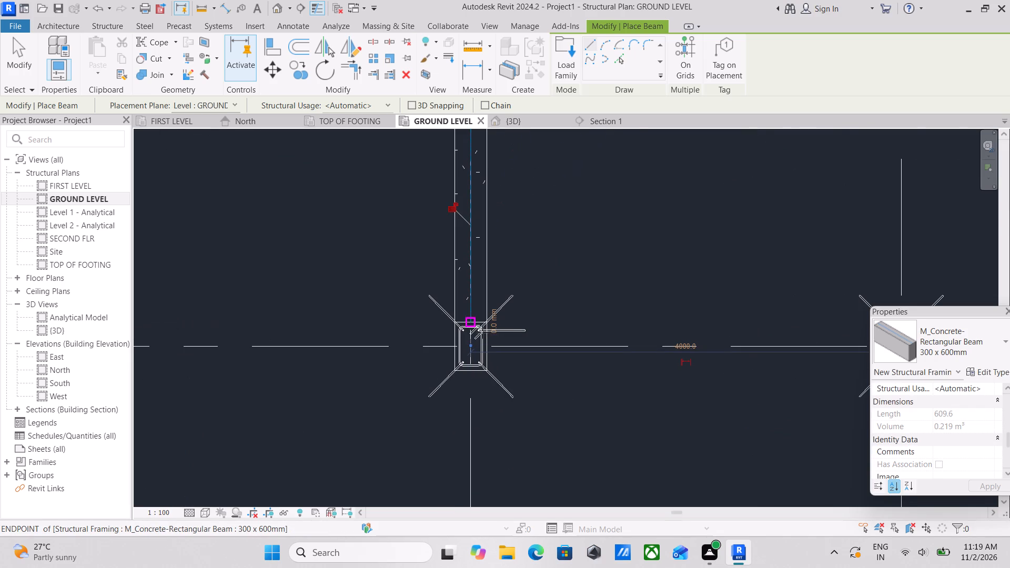
Place a 300 x 600mm beam along grid line 2 between the facing edges of columns B-2 and C-2.
{"action": "key", "text": "Escape"}
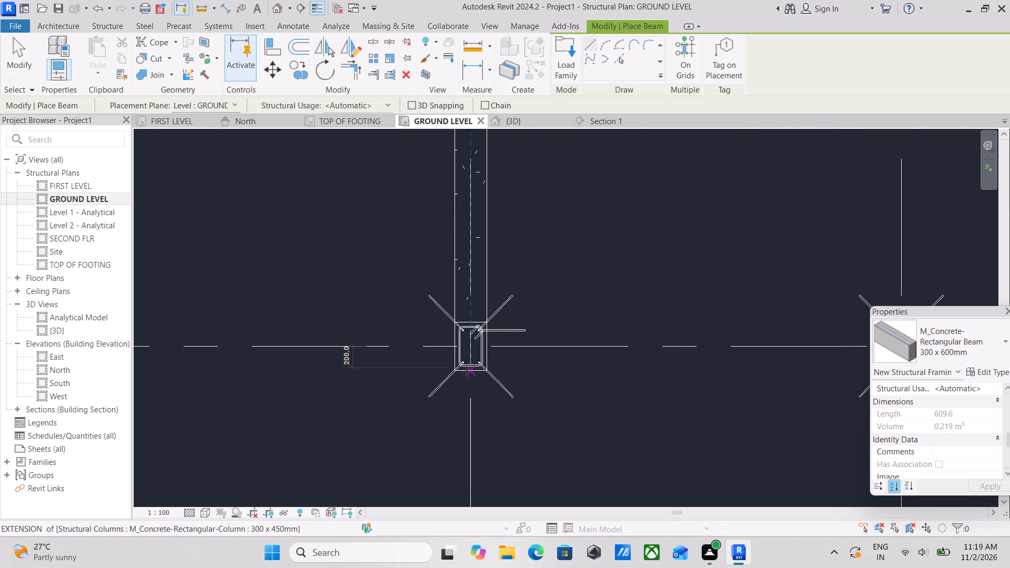
{"action": "left_click", "coordinate": [470, 369]}
{"action": "scroll", "coordinate": [473, 479], "scroll_direction": "down", "scroll_amount": 4}
{"action": "middle_click_drag", "start_coordinate": [463, 469], "coordinate": [489, 249]}
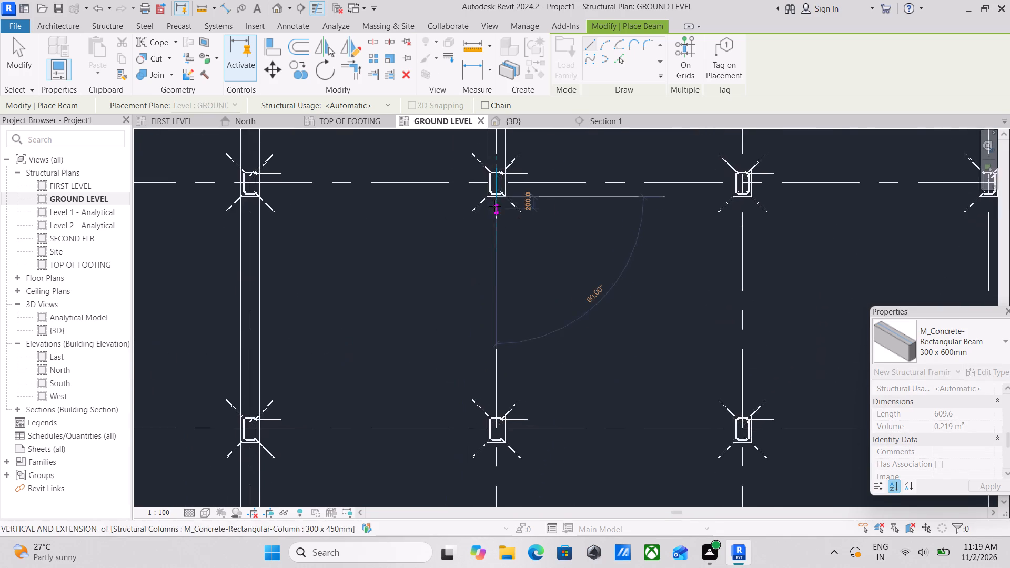
{"action": "scroll", "coordinate": [490, 245], "scroll_direction": "down", "scroll_amount": 5}
{"action": "middle_click_drag", "start_coordinate": [487, 249], "coordinate": [490, 200]}
{"action": "scroll", "coordinate": [498, 271], "scroll_direction": "up", "scroll_amount": 8}
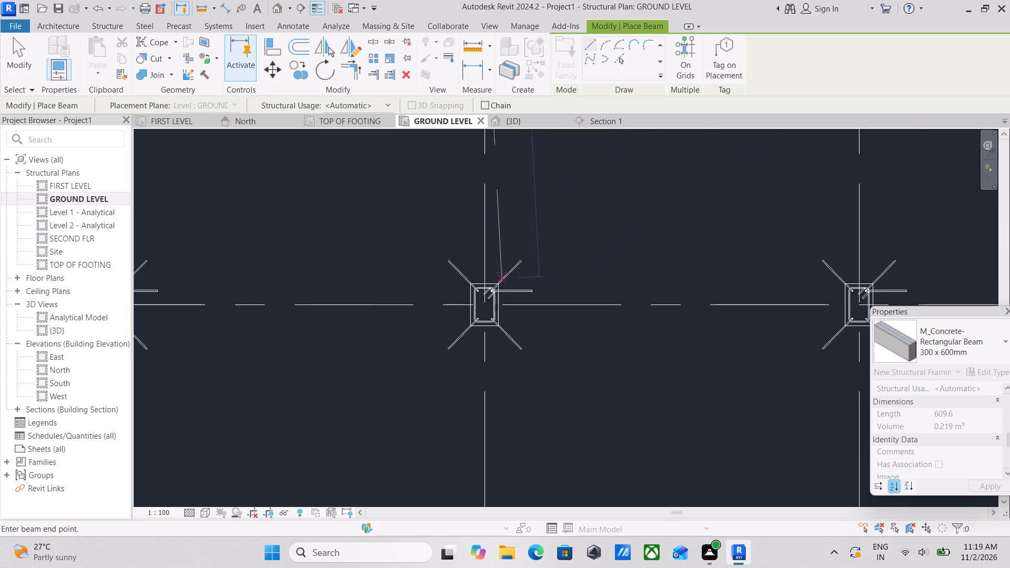
{"action": "left_click", "coordinate": [484, 288]}
{"action": "key", "text": "Escape"}
Place a beam along grid line 2 between the facing edges of columns C-2 and D-2.
{"action": "scroll", "coordinate": [486, 283], "scroll_direction": "down", "scroll_amount": 4}
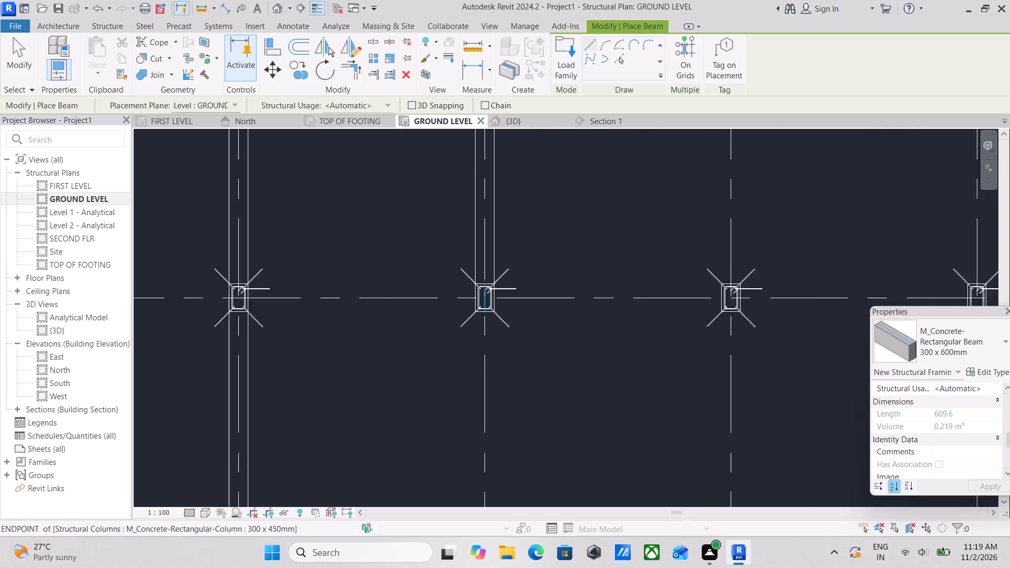
{"action": "middle_click_drag", "start_coordinate": [484, 281], "coordinate": [492, 236]}
{"action": "scroll", "coordinate": [502, 270], "scroll_direction": "up", "scroll_amount": 8}
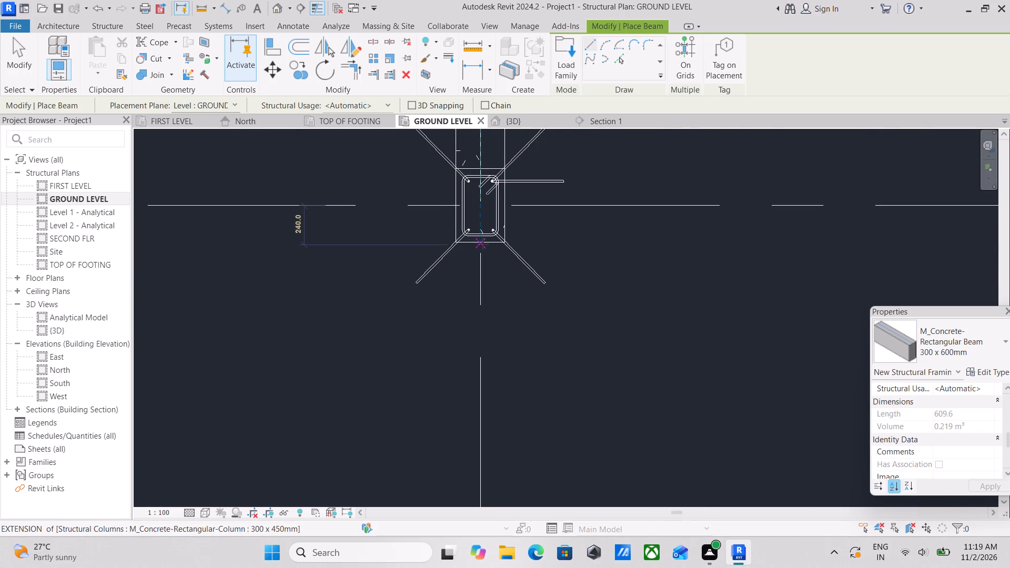
{"action": "left_click", "coordinate": [479, 242]}
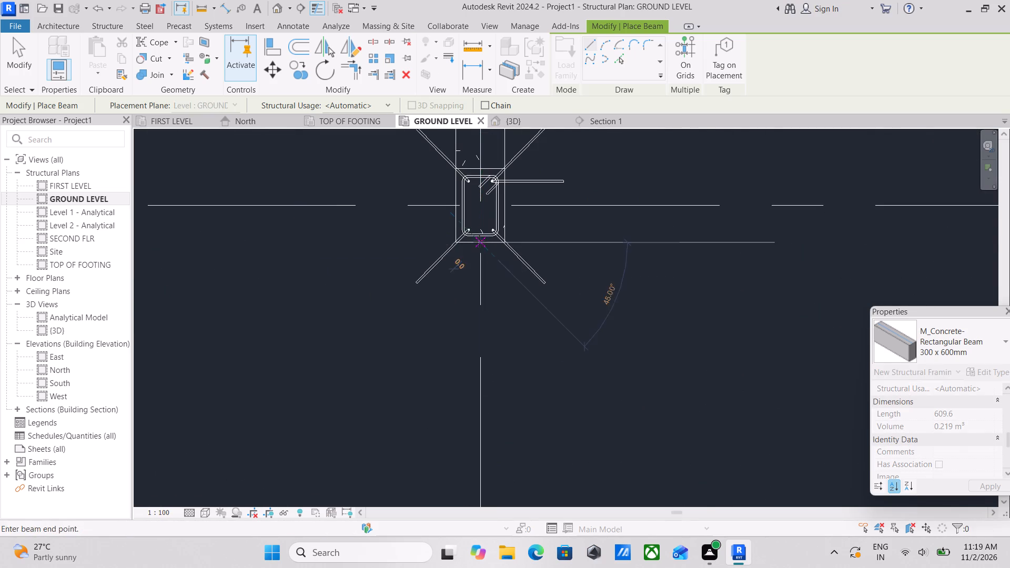
{"action": "scroll", "coordinate": [505, 368], "scroll_direction": "down", "scroll_amount": 4}
{"action": "middle_click_drag", "start_coordinate": [501, 372], "coordinate": [502, 170]}
{"action": "scroll", "coordinate": [503, 154], "scroll_direction": "down", "scroll_amount": 4}
{"action": "middle_click_drag", "start_coordinate": [500, 200], "coordinate": [506, 158]}
{"action": "scroll", "coordinate": [503, 307], "scroll_direction": "up", "scroll_amount": 8}
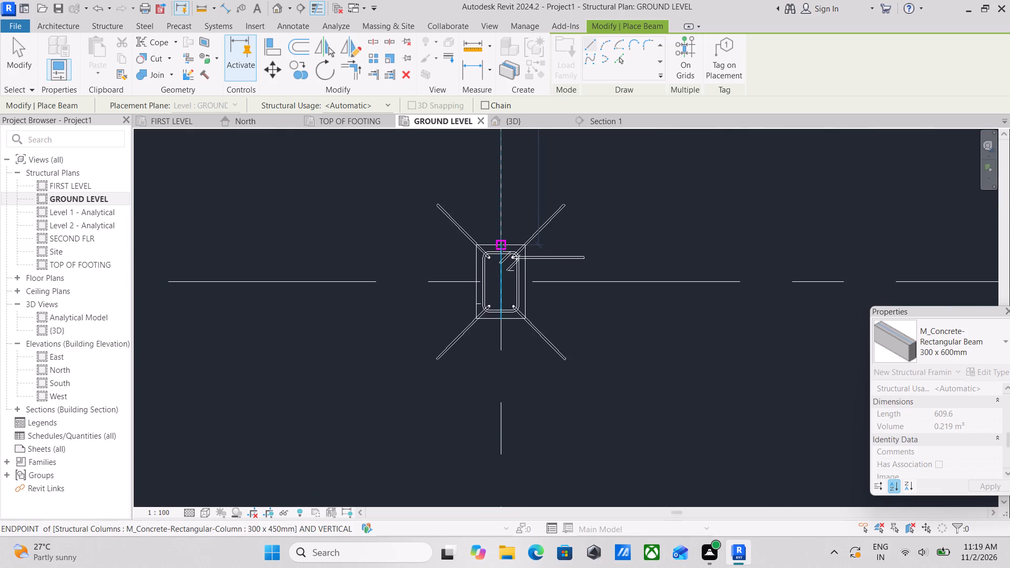
{"action": "left_click", "coordinate": [502, 247]}
{"action": "key", "text": "Escape"}
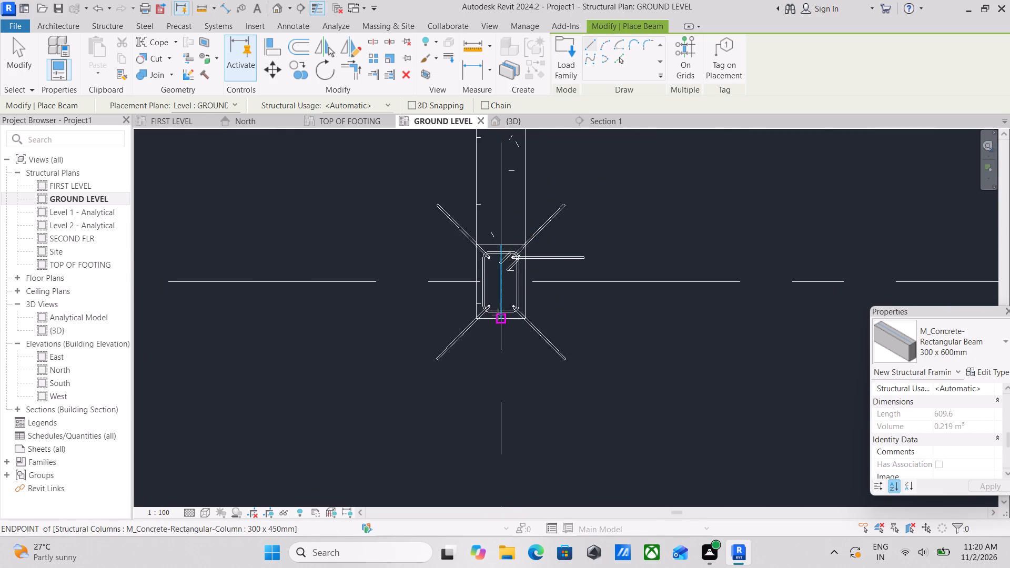
Place a beam along grid line 2 between the facing edges of columns D-2 and E-2.
{"action": "left_click", "coordinate": [498, 315]}
{"action": "scroll", "coordinate": [497, 448], "scroll_direction": "down", "scroll_amount": 3}
{"action": "middle_click_drag", "start_coordinate": [490, 439], "coordinate": [494, 296]}
{"action": "scroll", "coordinate": [486, 313], "scroll_direction": "down", "scroll_amount": 4}
{"action": "middle_click_drag", "start_coordinate": [483, 316], "coordinate": [510, 240]}
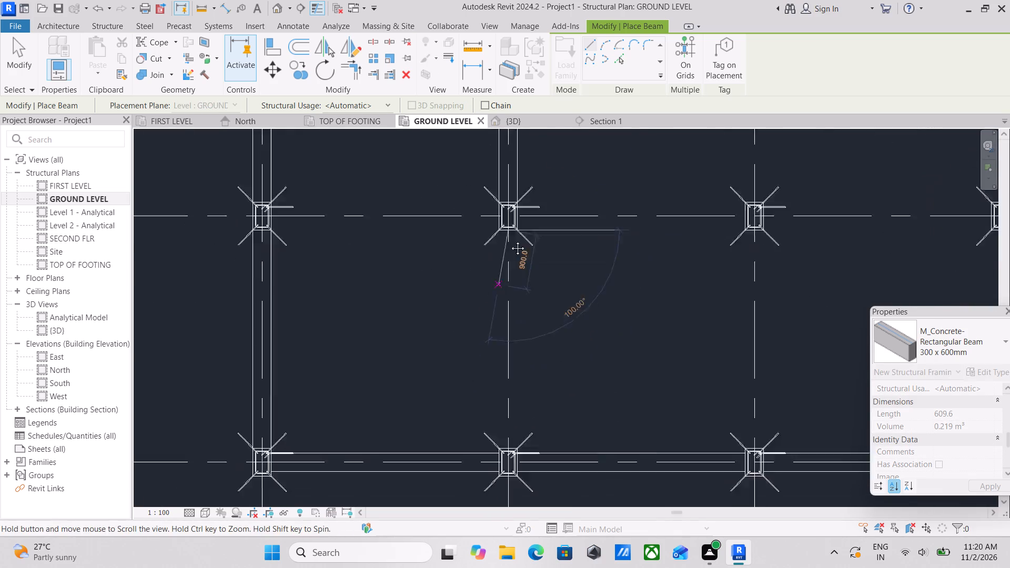
{"action": "middle_click_drag", "start_coordinate": [510, 240], "coordinate": [523, 199]}
{"action": "scroll", "coordinate": [539, 364], "scroll_direction": "up", "scroll_amount": 3}
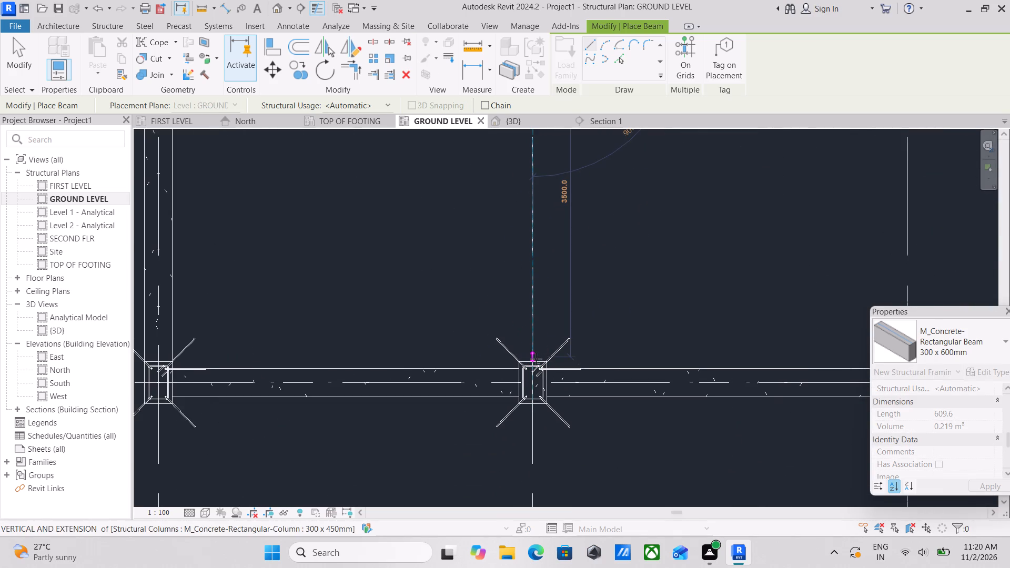
{"action": "left_click", "coordinate": [536, 362]}
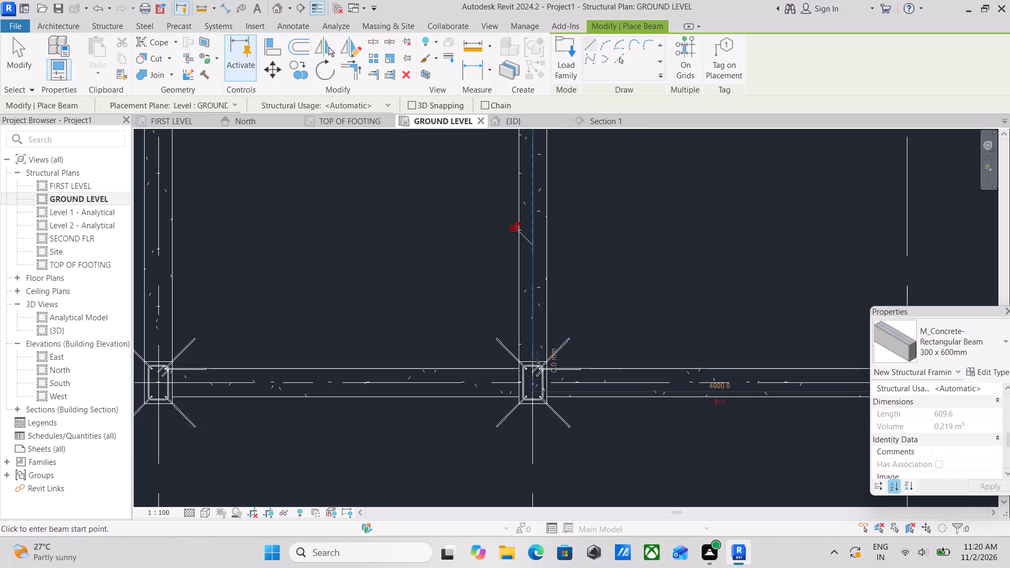
{"action": "key", "text": "Escape"}
Place a beam along grid line 3 between the facing edges of columns A-3 and B-3.
{"action": "scroll", "coordinate": [543, 341], "scroll_direction": "down", "scroll_amount": 9}
{"action": "middle_click_drag", "start_coordinate": [643, 292], "coordinate": [486, 353]}
{"action": "middle_click_drag", "start_coordinate": [490, 330], "coordinate": [445, 374]}
{"action": "scroll", "coordinate": [445, 378], "scroll_direction": "up", "scroll_amount": 1}
{"action": "scroll", "coordinate": [457, 321], "scroll_direction": "down", "scroll_amount": 2}
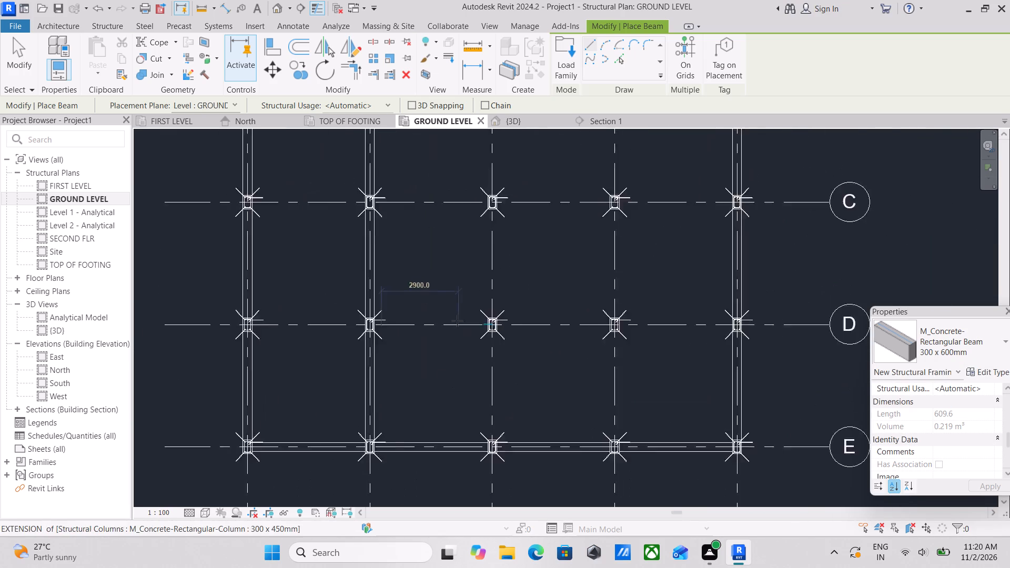
{"action": "scroll", "coordinate": [457, 321], "scroll_direction": "down", "scroll_amount": 2}
{"action": "middle_click_drag", "start_coordinate": [457, 321], "coordinate": [454, 462]}
{"action": "scroll", "coordinate": [514, 290], "scroll_direction": "up", "scroll_amount": 4}
{"action": "scroll", "coordinate": [430, 226], "scroll_direction": "up", "scroll_amount": 5}
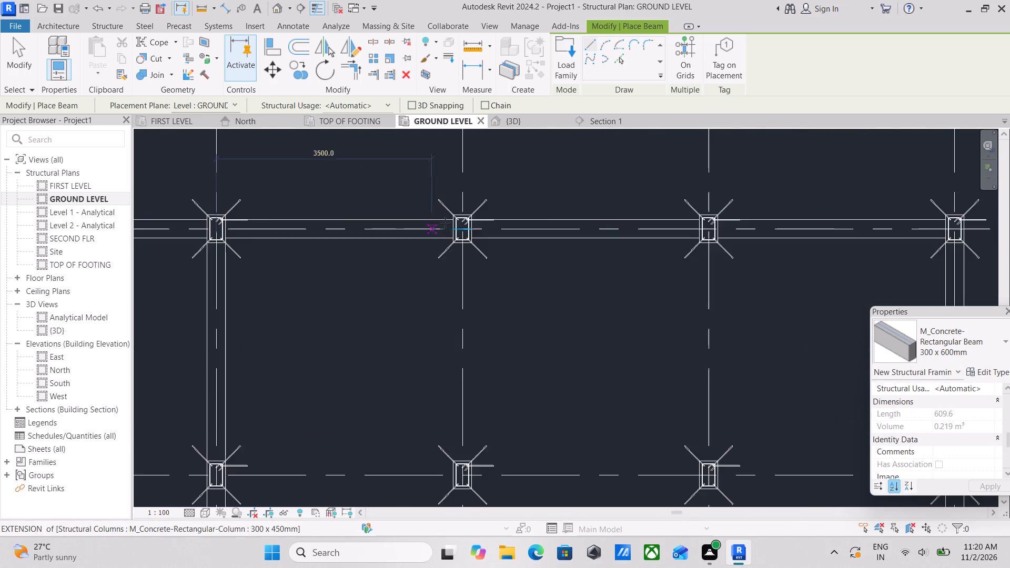
{"action": "scroll", "coordinate": [449, 225], "scroll_direction": "up", "scroll_amount": 4}
{"action": "scroll", "coordinate": [464, 273], "scroll_direction": "up", "scroll_amount": 4}
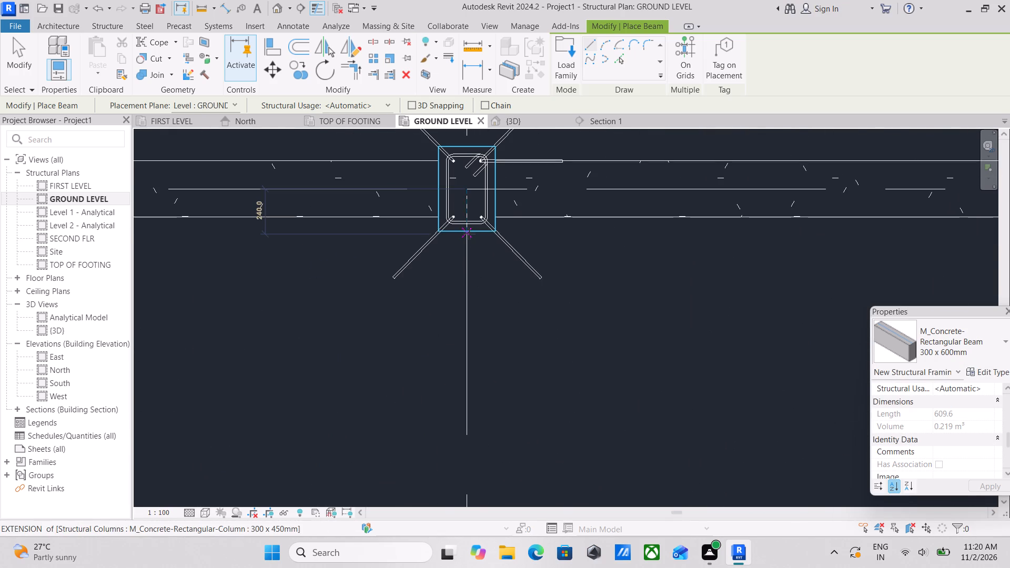
{"action": "left_click", "coordinate": [466, 228]}
{"action": "scroll", "coordinate": [434, 397], "scroll_direction": "down", "scroll_amount": 2}
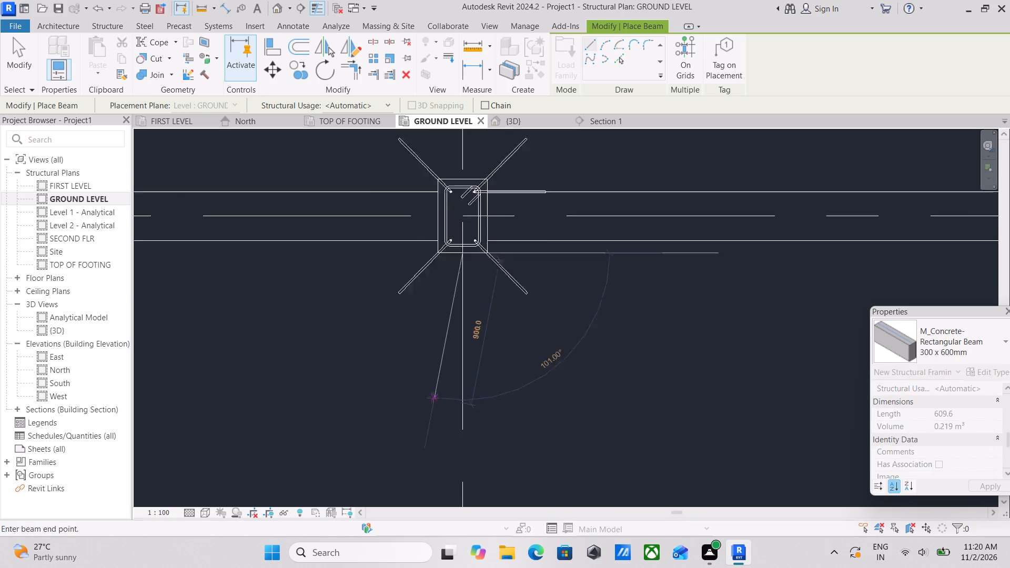
{"action": "scroll", "coordinate": [432, 398], "scroll_direction": "down", "scroll_amount": 2}
{"action": "middle_click_drag", "start_coordinate": [432, 393], "coordinate": [490, 242]}
{"action": "scroll", "coordinate": [501, 320], "scroll_direction": "down", "scroll_amount": 4}
{"action": "middle_click_drag", "start_coordinate": [496, 339], "coordinate": [500, 242]}
{"action": "scroll", "coordinate": [517, 379], "scroll_direction": "up", "scroll_amount": 4}
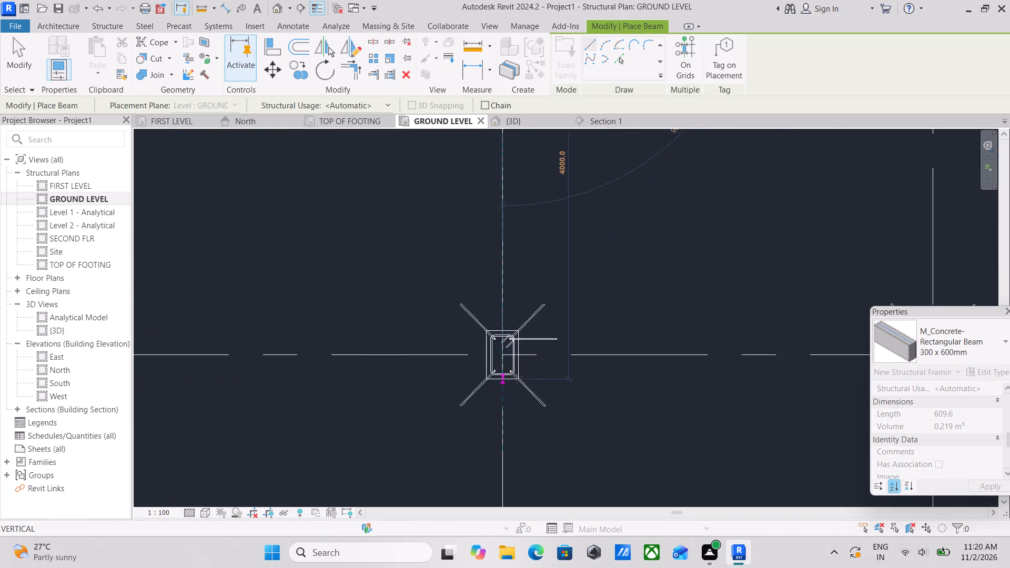
{"action": "scroll", "coordinate": [517, 377], "scroll_direction": "up", "scroll_amount": 4}
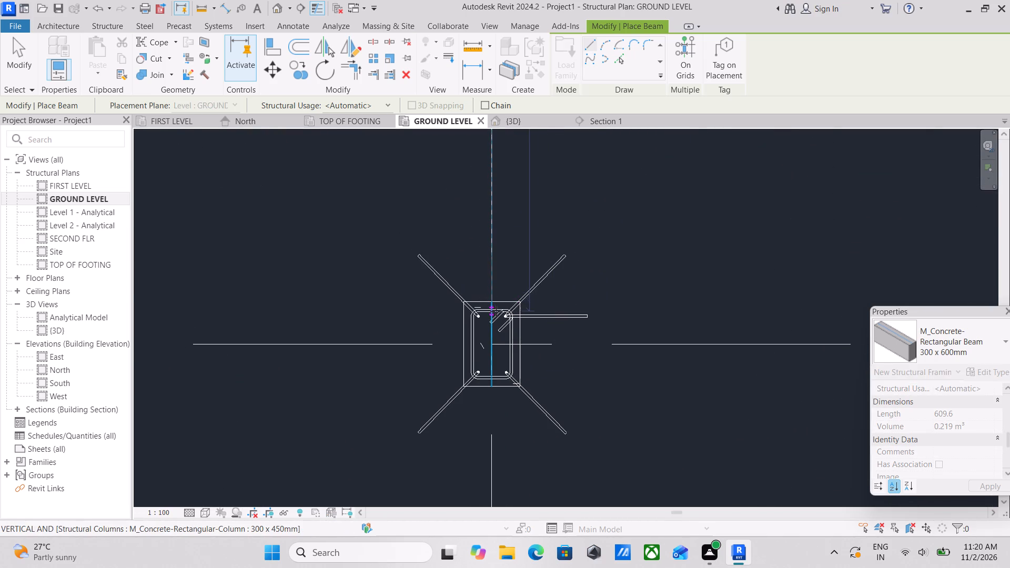
{"action": "left_click", "coordinate": [494, 302]}
{"action": "key", "text": "Escape"}
Place a 3550 mm long beam along grid line 3 between the facing edges of columns B-3 and C-3.
{"action": "scroll", "coordinate": [523, 365], "scroll_direction": "down", "scroll_amount": 3}
{"action": "middle_click_drag", "start_coordinate": [523, 351], "coordinate": [528, 237]}
{"action": "scroll", "coordinate": [501, 292], "scroll_direction": "up", "scroll_amount": 4}
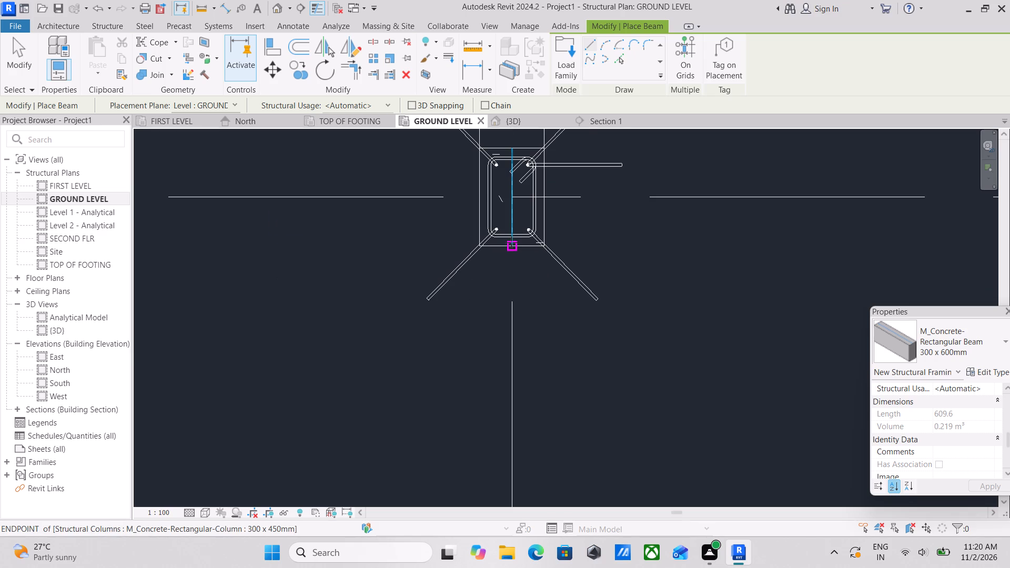
{"action": "left_click", "coordinate": [511, 242]}
{"action": "scroll", "coordinate": [510, 311], "scroll_direction": "down", "scroll_amount": 3}
{"action": "middle_click_drag", "start_coordinate": [509, 311], "coordinate": [553, 156]}
{"action": "scroll", "coordinate": [548, 266], "scroll_direction": "down", "scroll_amount": 5}
{"action": "middle_click_drag", "start_coordinate": [542, 295], "coordinate": [587, 195]}
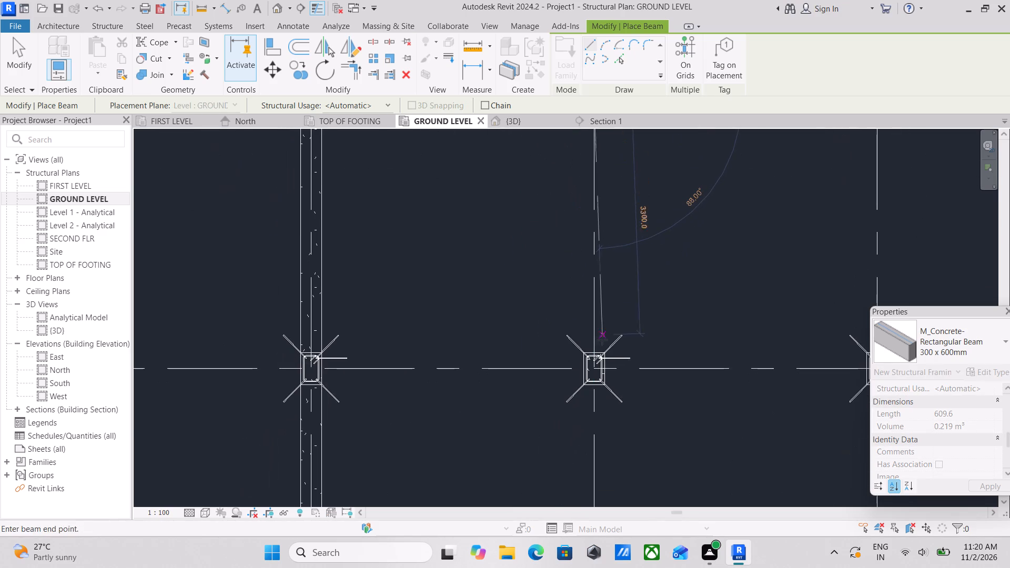
{"action": "scroll", "coordinate": [598, 349], "scroll_direction": "up", "scroll_amount": 4}
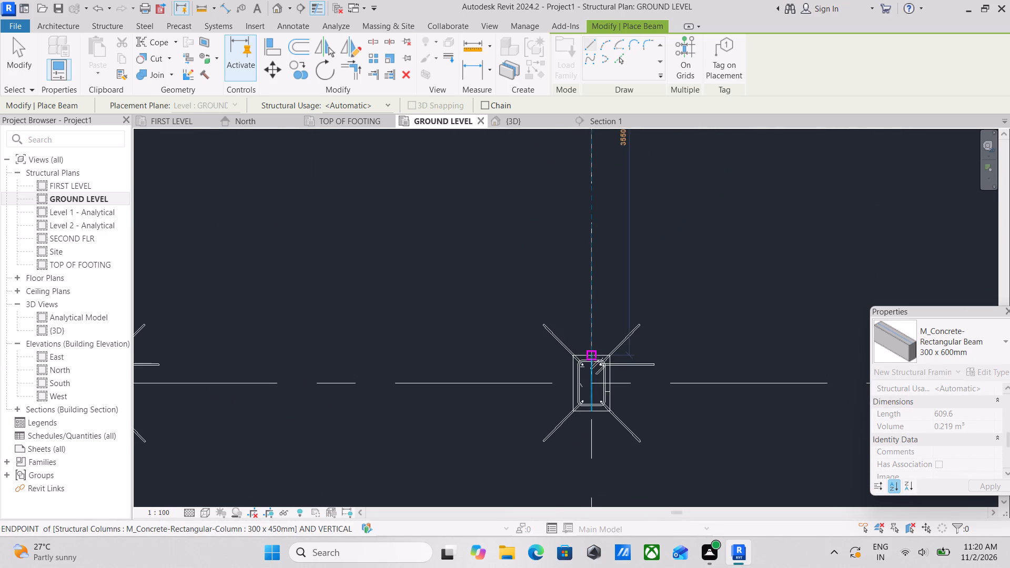
{"action": "left_click", "coordinate": [593, 358]}
{"action": "key", "text": "Escape"}
Place a beam about 3500 mm long along grid line 3 from column C-3's facing edge to just short of column D-3.
{"action": "scroll", "coordinate": [620, 324], "scroll_direction": "down", "scroll_amount": 9}
{"action": "middle_click_drag", "start_coordinate": [661, 285], "coordinate": [681, 206]}
{"action": "scroll", "coordinate": [672, 234], "scroll_direction": "down", "scroll_amount": 1}
{"action": "scroll", "coordinate": [683, 201], "scroll_direction": "up", "scroll_amount": 1}
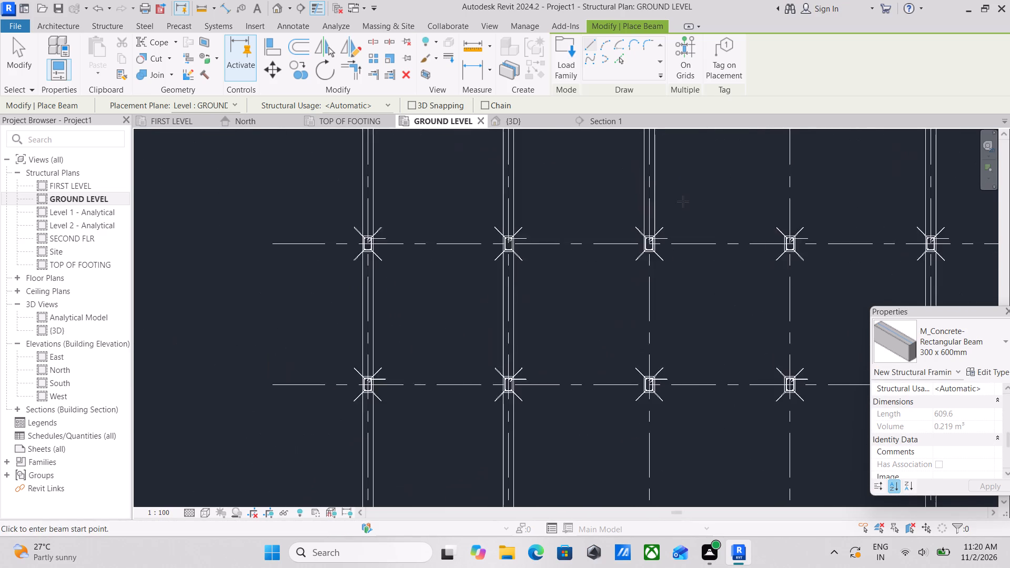
{"action": "scroll", "coordinate": [683, 201], "scroll_direction": "down", "scroll_amount": 4}
{"action": "scroll", "coordinate": [701, 243], "scroll_direction": "down", "scroll_amount": 3}
{"action": "middle_click_drag", "start_coordinate": [700, 243], "coordinate": [646, 262]}
{"action": "scroll", "coordinate": [632, 266], "scroll_direction": "up", "scroll_amount": 8}
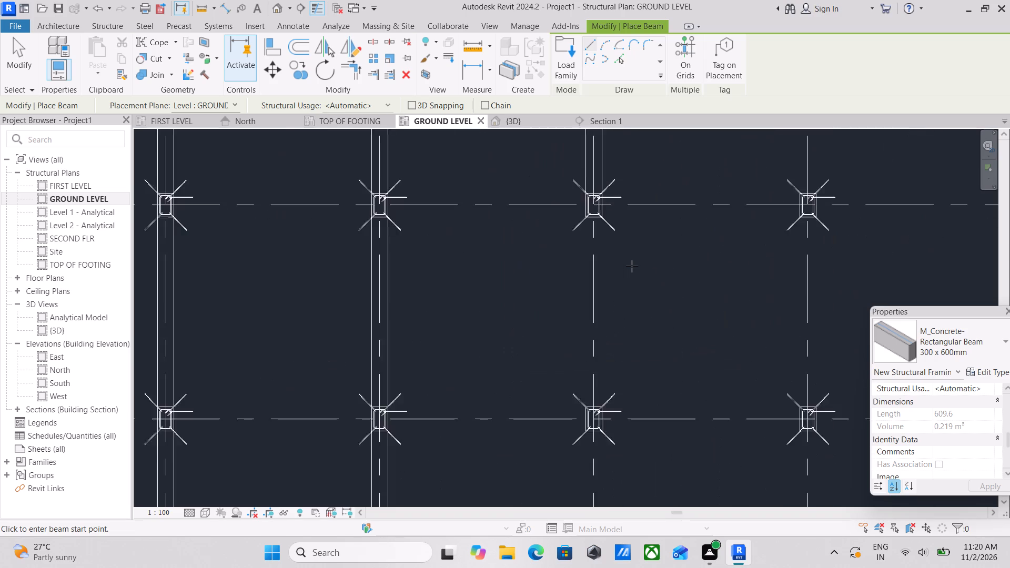
{"action": "scroll", "coordinate": [632, 266], "scroll_direction": "up", "scroll_amount": 9}
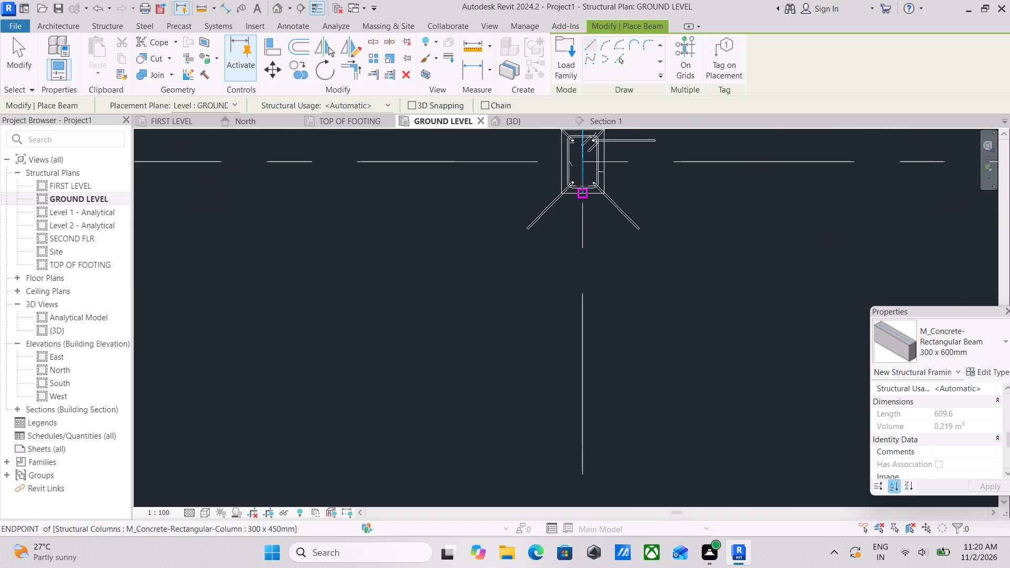
{"action": "left_click", "coordinate": [583, 191]}
{"action": "scroll", "coordinate": [580, 349], "scroll_direction": "down", "scroll_amount": 4}
{"action": "middle_click_drag", "start_coordinate": [578, 337], "coordinate": [580, 192]}
{"action": "scroll", "coordinate": [588, 259], "scroll_direction": "down", "scroll_amount": 4}
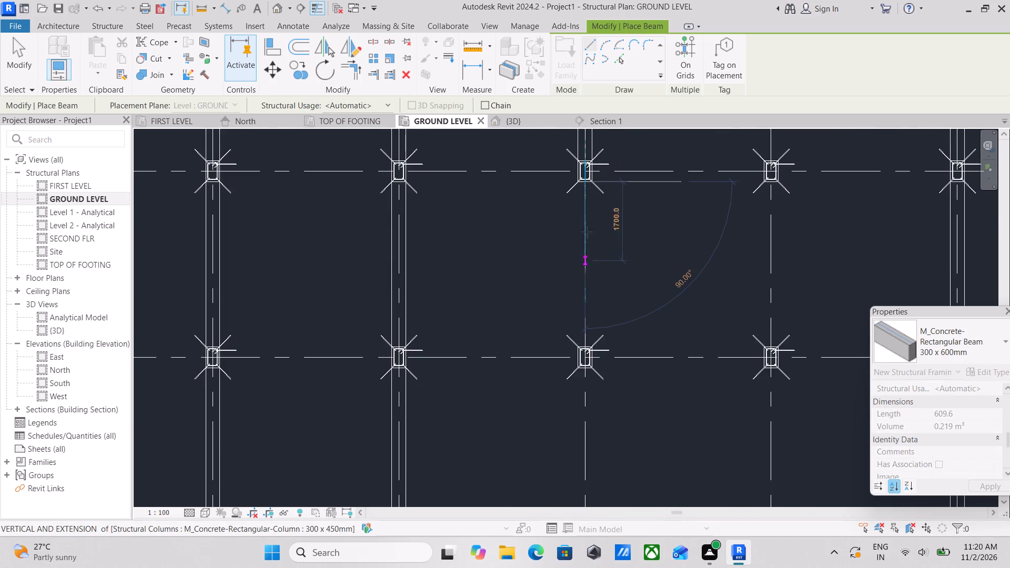
{"action": "middle_click_drag", "start_coordinate": [591, 208], "coordinate": [594, 136]}
{"action": "scroll", "coordinate": [600, 287], "scroll_direction": "up", "scroll_amount": 4}
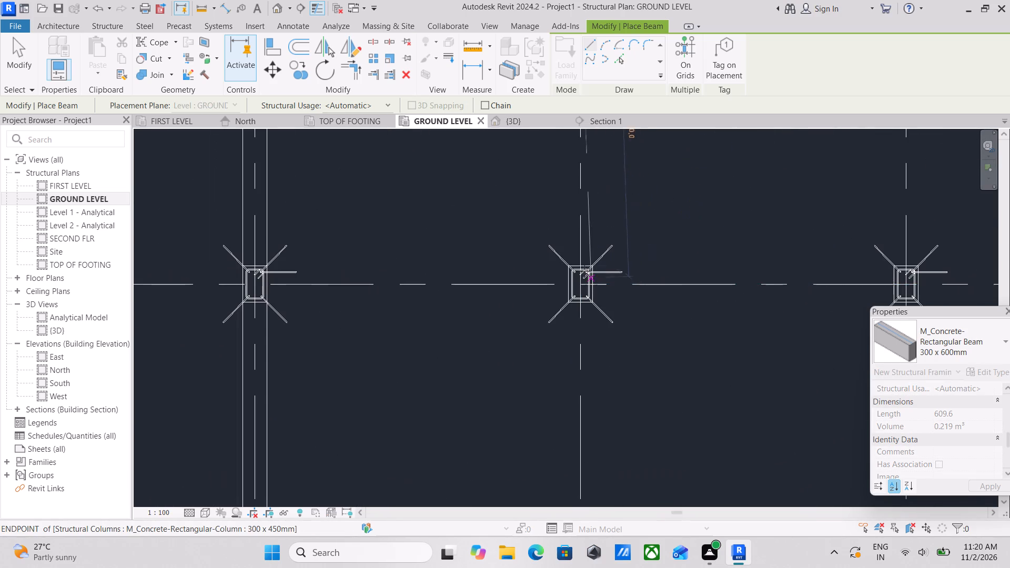
{"action": "left_click", "coordinate": [581, 266]}
{"action": "scroll", "coordinate": [570, 239], "scroll_direction": "up", "scroll_amount": 3}
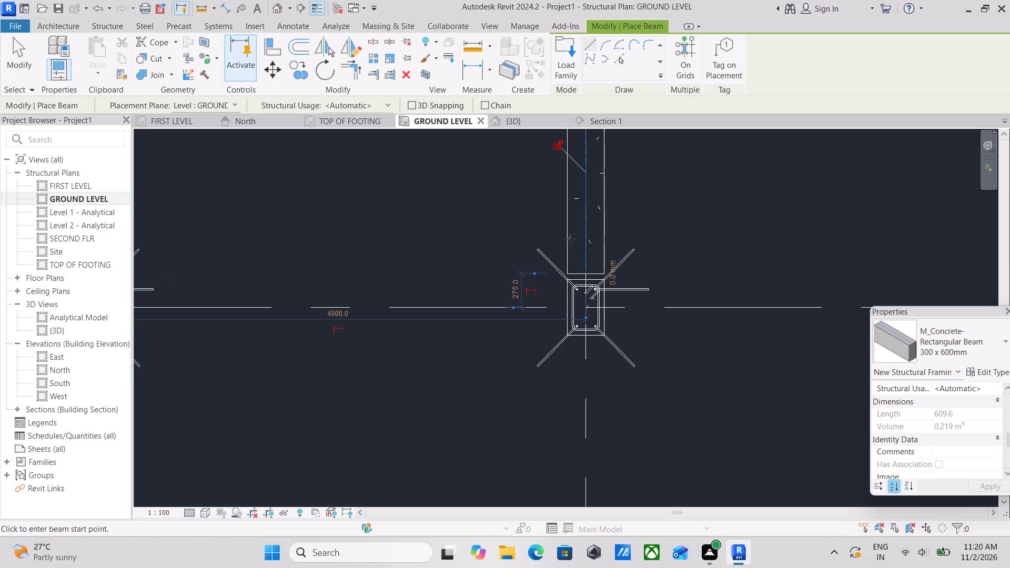
{"action": "key", "text": "Escape"}
{"action": "key", "text": "Escape"}
Extend the end of the beam between C-3 and D-3 to column D-3's facing edge, giving a 3550 mm cut length.
{"action": "left_click", "coordinate": [608, 244]}
{"action": "scroll", "coordinate": [563, 287], "scroll_direction": "up", "scroll_amount": 4}
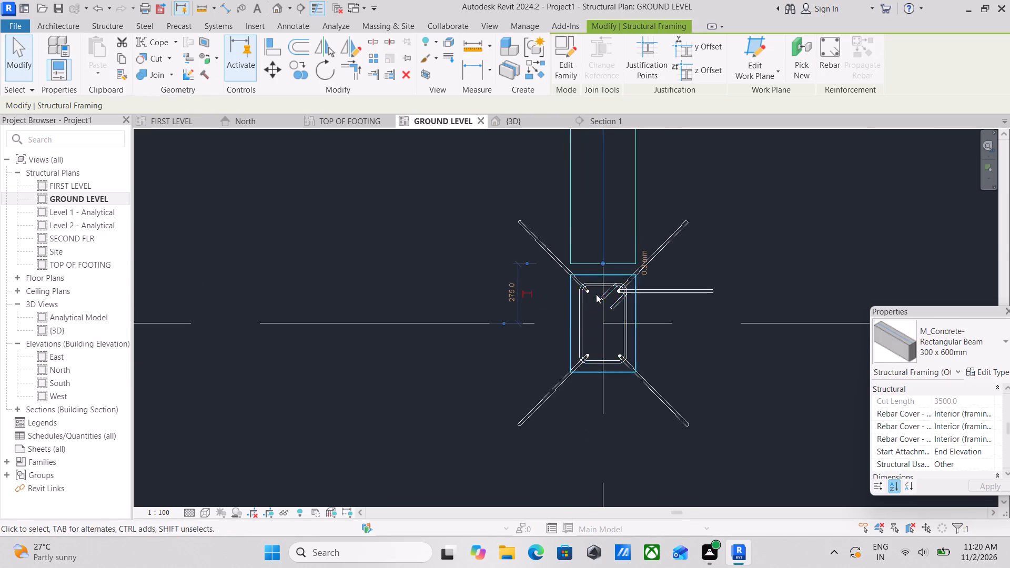
{"action": "scroll", "coordinate": [598, 286], "scroll_direction": "up", "scroll_amount": 3}
{"action": "left_click_drag", "start_coordinate": [605, 252], "coordinate": [599, 279]}
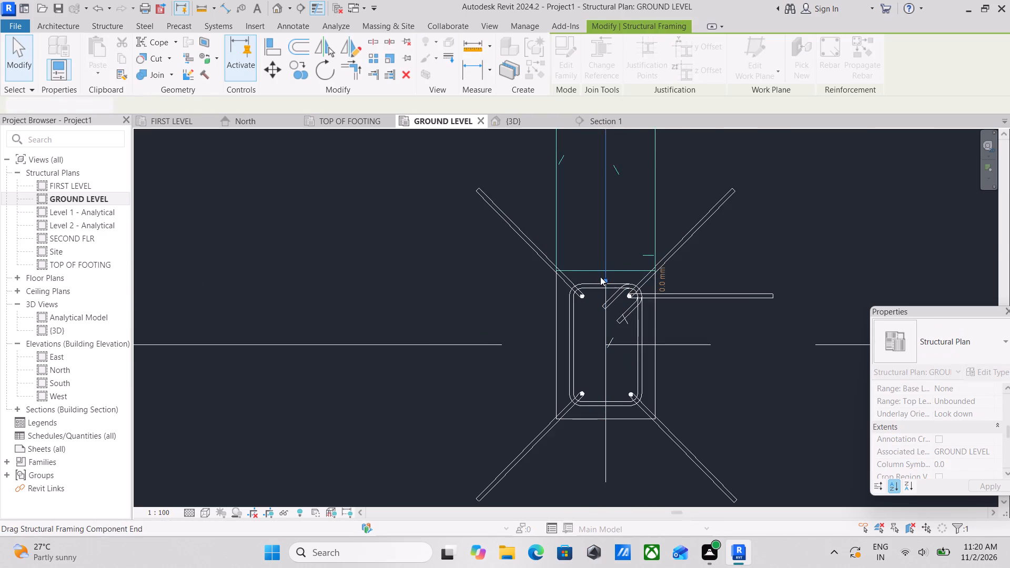
{"action": "scroll", "coordinate": [621, 262], "scroll_direction": "down", "scroll_amount": 3}
{"action": "key", "text": "Escape"}
{"action": "left_click", "coordinate": [645, 235]}
{"action": "scroll", "coordinate": [613, 276], "scroll_direction": "up", "scroll_amount": 2}
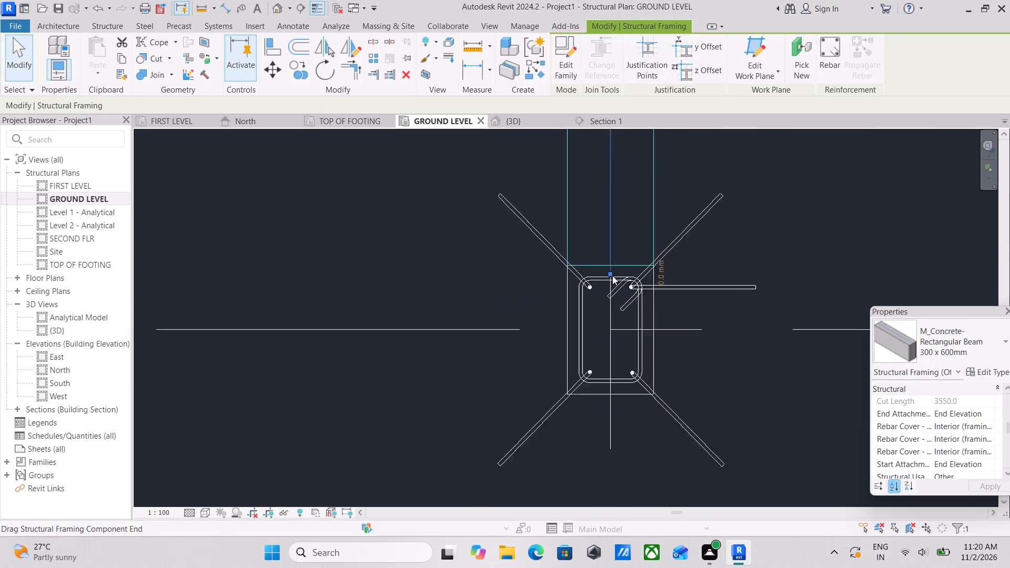
{"action": "scroll", "coordinate": [612, 276], "scroll_direction": "up", "scroll_amount": 6}
{"action": "left_click_drag", "start_coordinate": [610, 269], "coordinate": [609, 256]}
{"action": "key", "text": "Escape"}
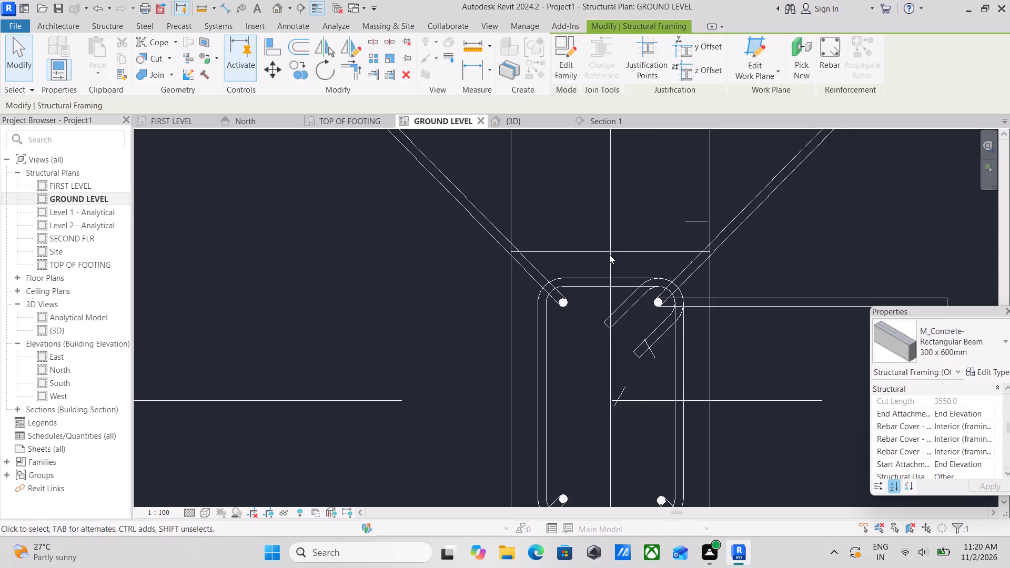
{"action": "scroll", "coordinate": [609, 255], "scroll_direction": "down", "scroll_amount": 7}
{"action": "left_click", "coordinate": [651, 173]}
{"action": "scroll", "coordinate": [655, 170], "scroll_direction": "down", "scroll_amount": 5}
{"action": "key", "text": "Escape"}
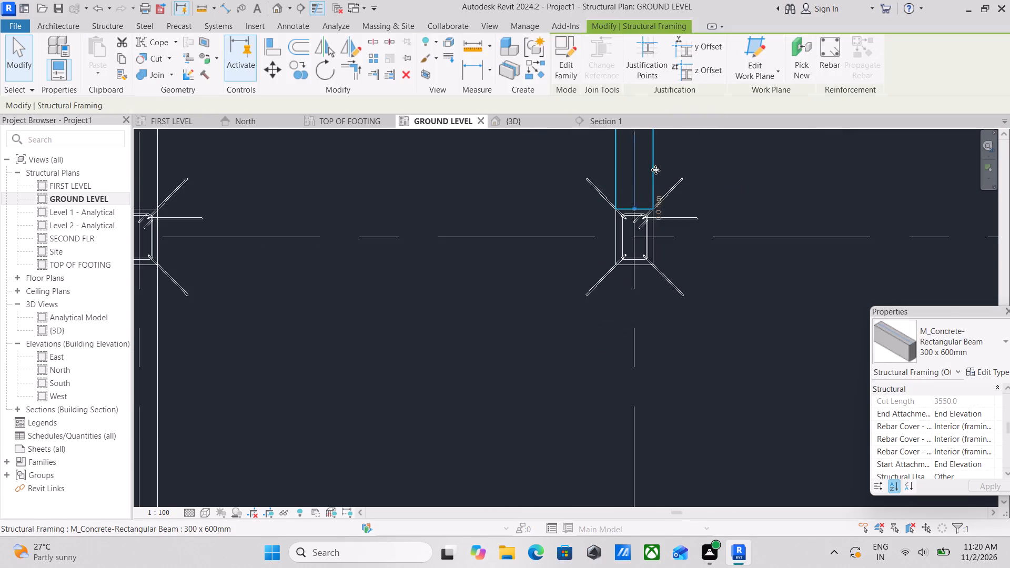
Draw a Generic - 200mm wall along grid line 3 between the facing edges of columns D-3 and E-3.
{"action": "type", "text": "WA"}
{"action": "scroll", "coordinate": [650, 192], "scroll_direction": "down", "scroll_amount": 3}
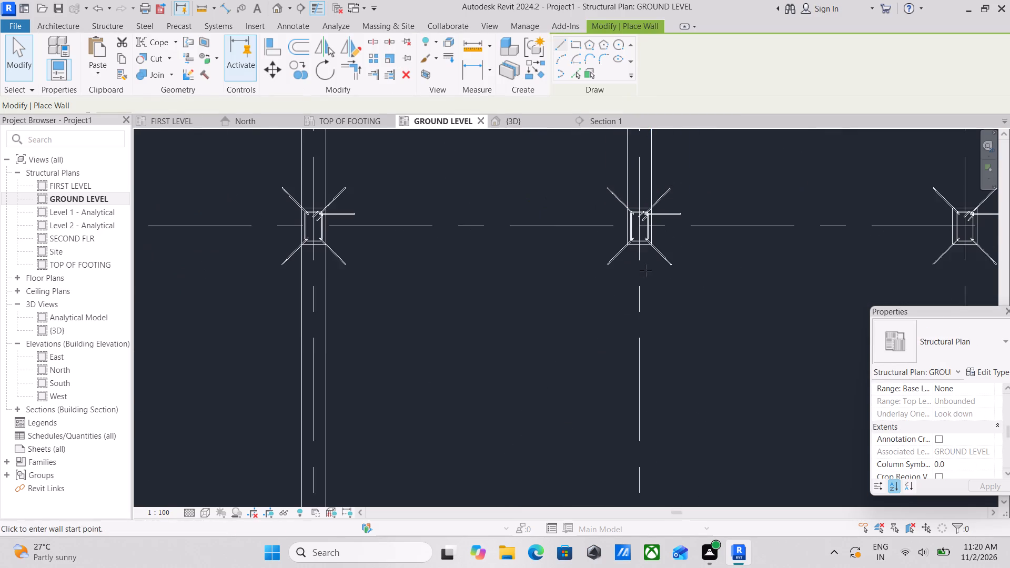
{"action": "scroll", "coordinate": [648, 251], "scroll_direction": "up", "scroll_amount": 7}
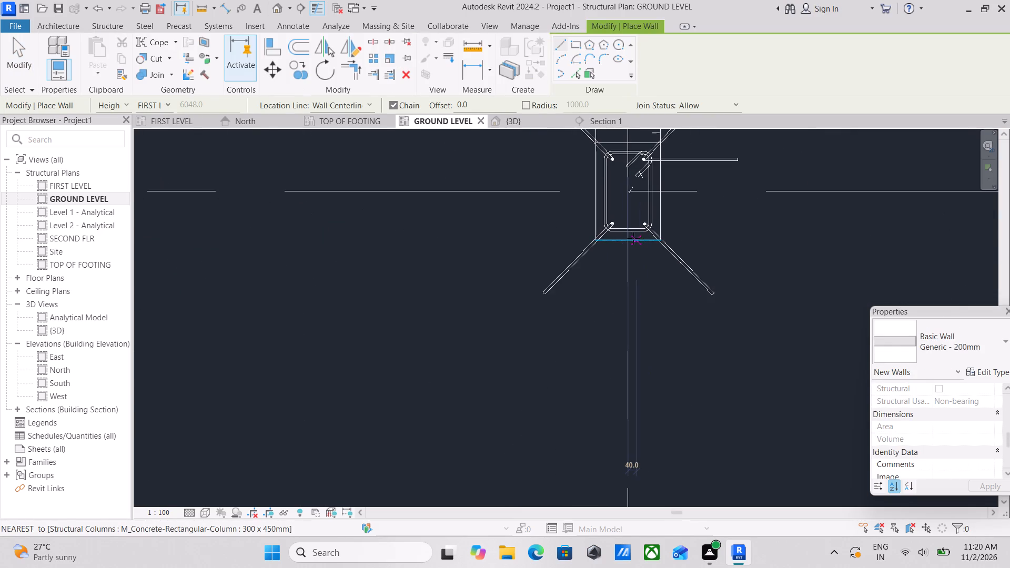
{"action": "left_click", "coordinate": [627, 242]}
{"action": "scroll", "coordinate": [628, 366], "scroll_direction": "down", "scroll_amount": 4}
{"action": "middle_click_drag", "start_coordinate": [628, 361], "coordinate": [674, 143]}
{"action": "scroll", "coordinate": [684, 119], "scroll_direction": "up", "scroll_amount": 1}
{"action": "scroll", "coordinate": [667, 263], "scroll_direction": "down", "scroll_amount": 10}
{"action": "middle_click_drag", "start_coordinate": [673, 316], "coordinate": [681, 236]}
{"action": "scroll", "coordinate": [679, 278], "scroll_direction": "up", "scroll_amount": 6}
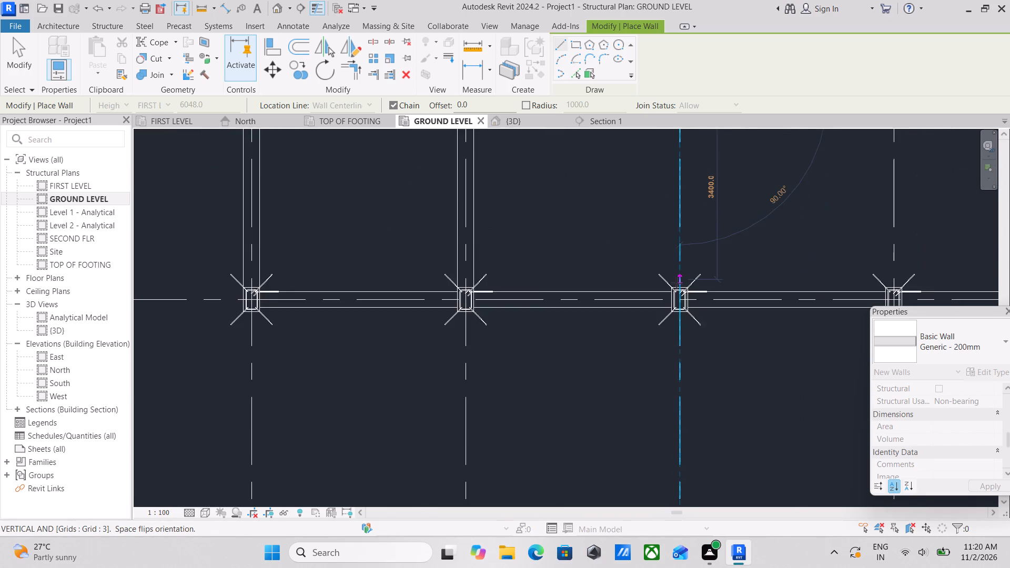
{"action": "scroll", "coordinate": [676, 283], "scroll_direction": "up", "scroll_amount": 3}
{"action": "left_click", "coordinate": [682, 297]}
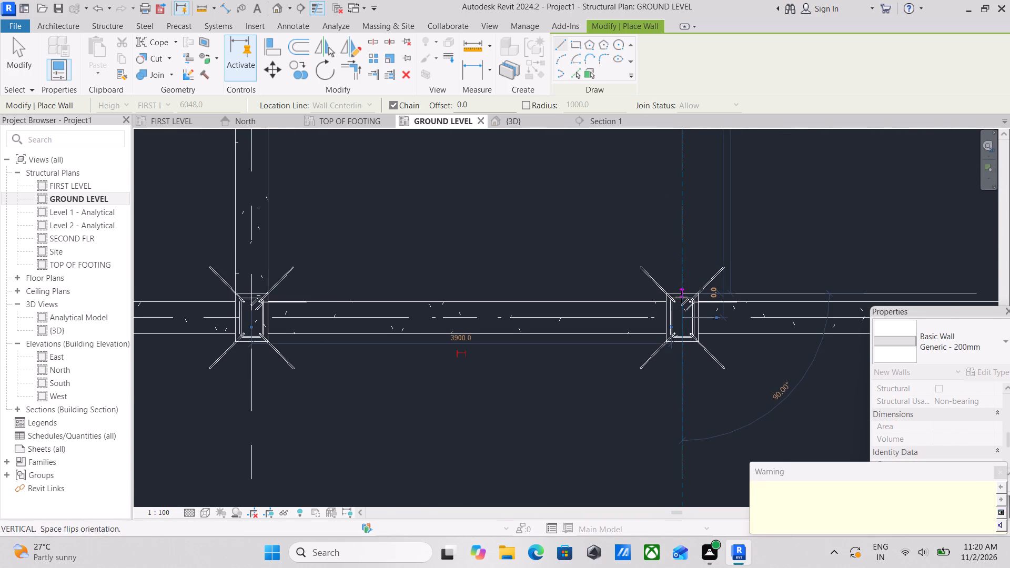
Place a 3550 mm long 300 x 600mm concrete beam along grid line 3 between the facing edges of columns D-3 and E-3.
{"action": "key", "text": "Escape"}
{"action": "scroll", "coordinate": [684, 286], "scroll_direction": "down", "scroll_amount": 3}
{"action": "key", "text": "Escape"}
{"action": "scroll", "coordinate": [700, 238], "scroll_direction": "down", "scroll_amount": 5}
{"action": "middle_click_drag", "start_coordinate": [700, 238], "coordinate": [637, 384]}
{"action": "scroll", "coordinate": [631, 387], "scroll_direction": "up", "scroll_amount": 1}
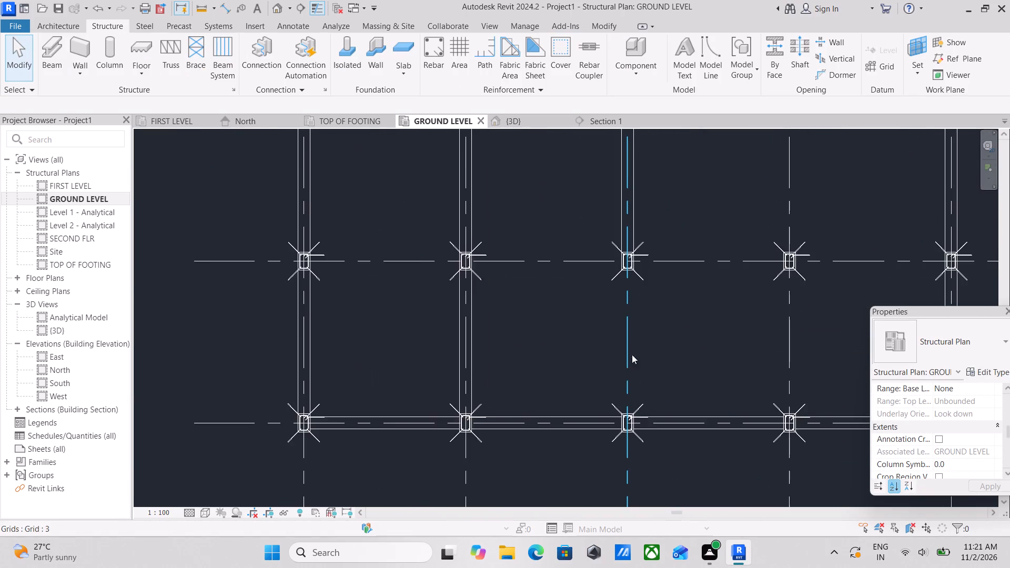
{"action": "scroll", "coordinate": [628, 276], "scroll_direction": "up", "scroll_amount": 2}
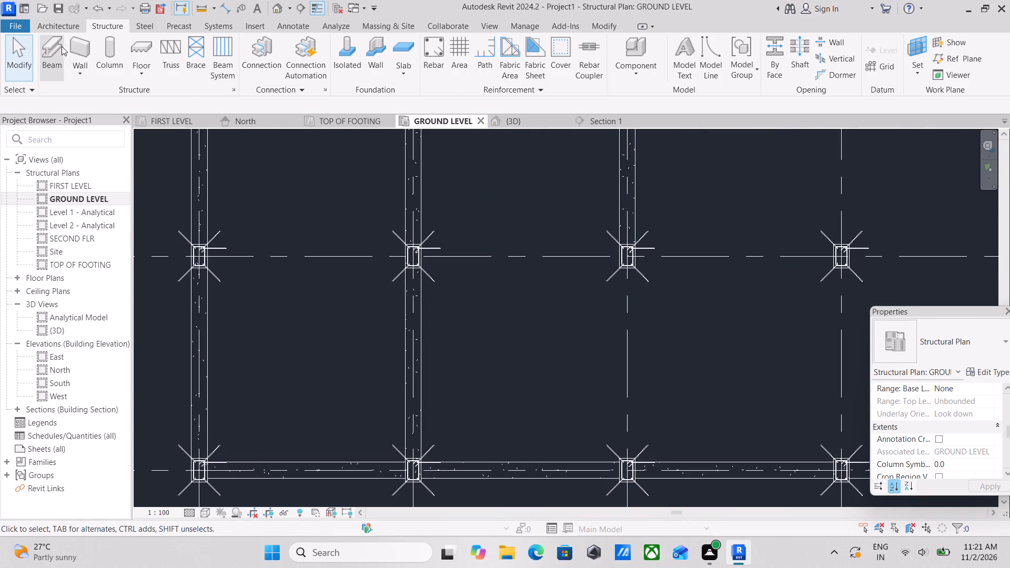
{"action": "left_click", "coordinate": [60, 47]}
{"action": "scroll", "coordinate": [714, 286], "scroll_direction": "up", "scroll_amount": 3}
{"action": "scroll", "coordinate": [599, 259], "scroll_direction": "up", "scroll_amount": 5}
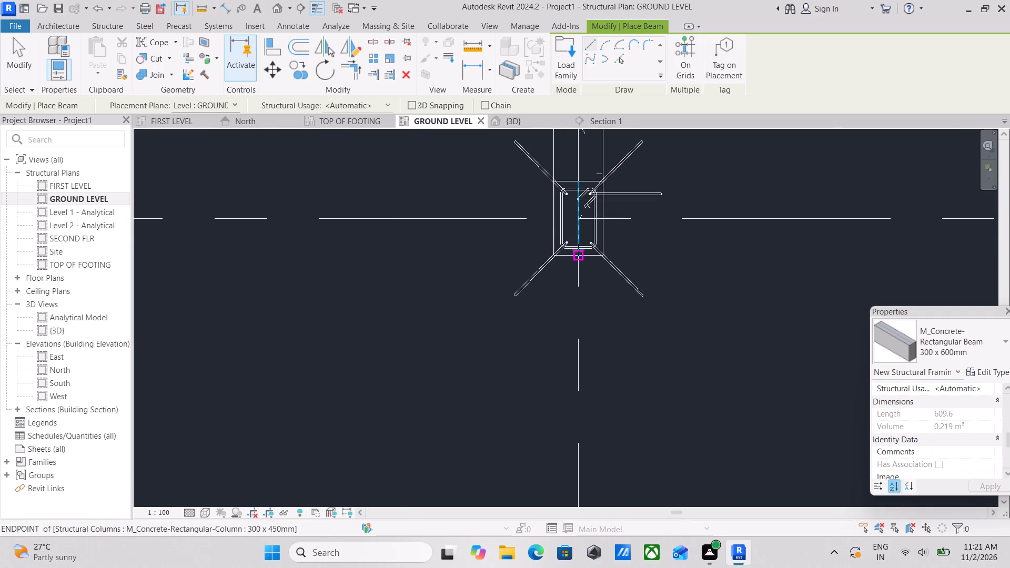
{"action": "left_click", "coordinate": [577, 253]}
{"action": "scroll", "coordinate": [574, 455], "scroll_direction": "down", "scroll_amount": 3}
{"action": "middle_click_drag", "start_coordinate": [572, 450], "coordinate": [579, 228]}
{"action": "scroll", "coordinate": [575, 175], "scroll_direction": "up", "scroll_amount": 1}
{"action": "scroll", "coordinate": [548, 303], "scroll_direction": "down", "scroll_amount": 4}
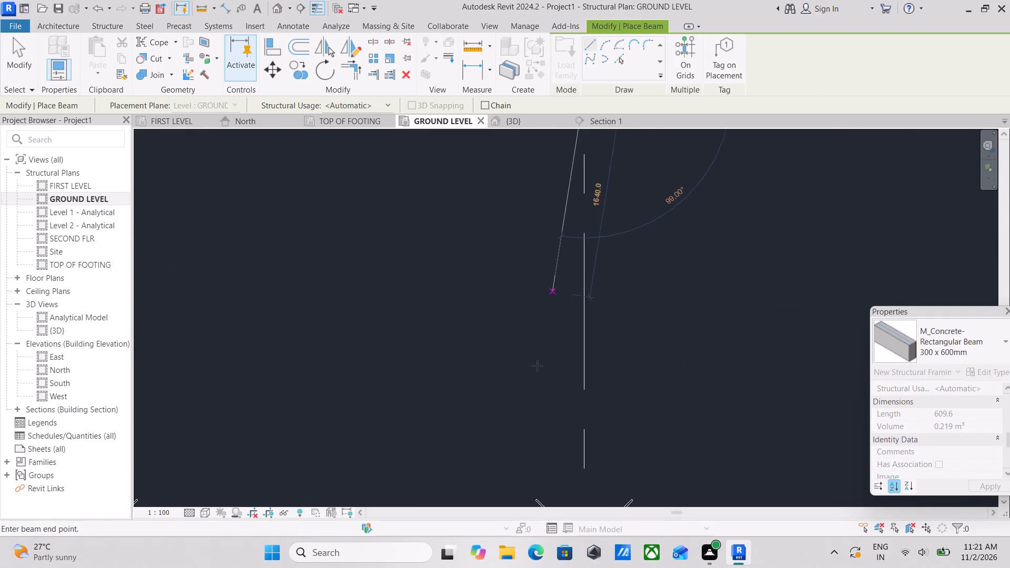
{"action": "middle_click_drag", "start_coordinate": [540, 365], "coordinate": [602, 222]}
{"action": "scroll", "coordinate": [627, 299], "scroll_direction": "up", "scroll_amount": 2}
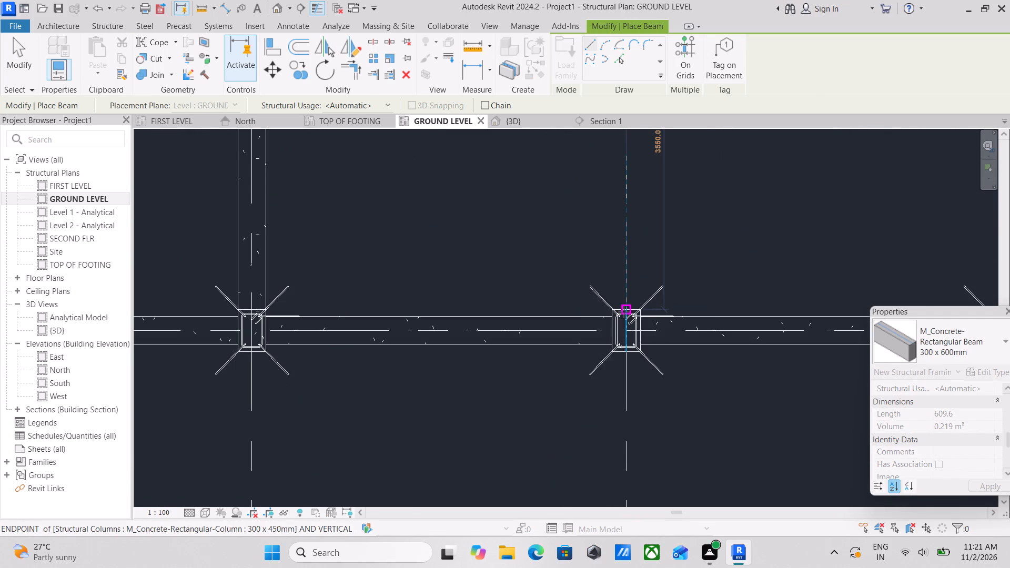
{"action": "left_click", "coordinate": [624, 312]}
{"action": "scroll", "coordinate": [624, 312], "scroll_direction": "down", "scroll_amount": 4}
{"action": "key", "text": "Escape"}
Place a 300 x 600mm concrete beam along grid line 4 between the facing edges of columns A-4 and B-4.
{"action": "scroll", "coordinate": [694, 229], "scroll_direction": "down", "scroll_amount": 4}
{"action": "middle_click_drag", "start_coordinate": [686, 229], "coordinate": [462, 394]}
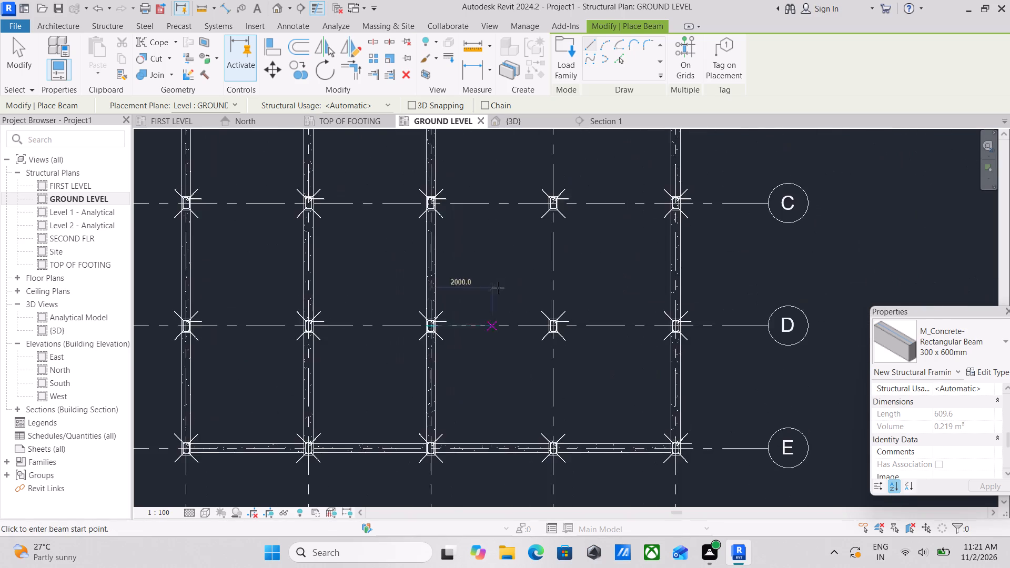
{"action": "scroll", "coordinate": [499, 280], "scroll_direction": "down", "scroll_amount": 3}
{"action": "middle_click_drag", "start_coordinate": [499, 278], "coordinate": [465, 399]}
{"action": "middle_click_drag", "start_coordinate": [485, 216], "coordinate": [449, 269]}
{"action": "scroll", "coordinate": [470, 252], "scroll_direction": "up", "scroll_amount": 8}
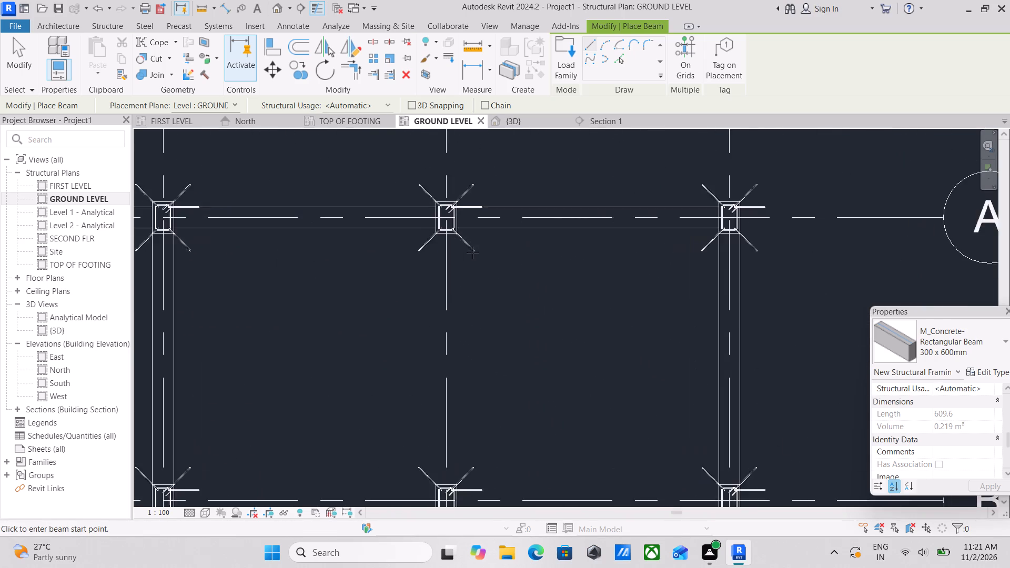
{"action": "scroll", "coordinate": [472, 252], "scroll_direction": "up", "scroll_amount": 8}
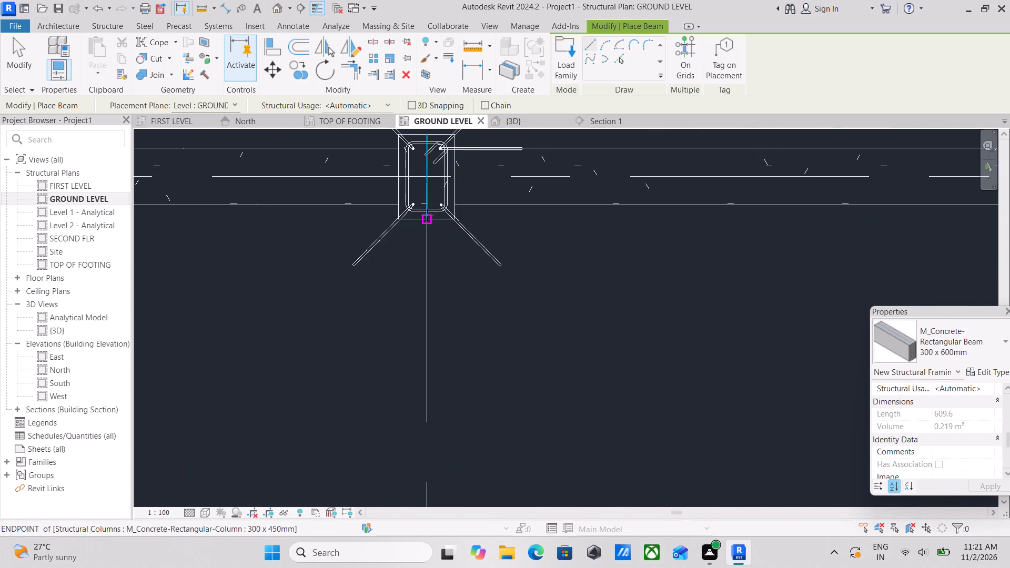
{"action": "left_click", "coordinate": [427, 215]}
{"action": "scroll", "coordinate": [433, 379], "scroll_direction": "down", "scroll_amount": 4}
{"action": "middle_click_drag", "start_coordinate": [433, 368], "coordinate": [437, 216]}
{"action": "scroll", "coordinate": [441, 295], "scroll_direction": "down", "scroll_amount": 6}
{"action": "middle_click_drag", "start_coordinate": [436, 304], "coordinate": [443, 222]}
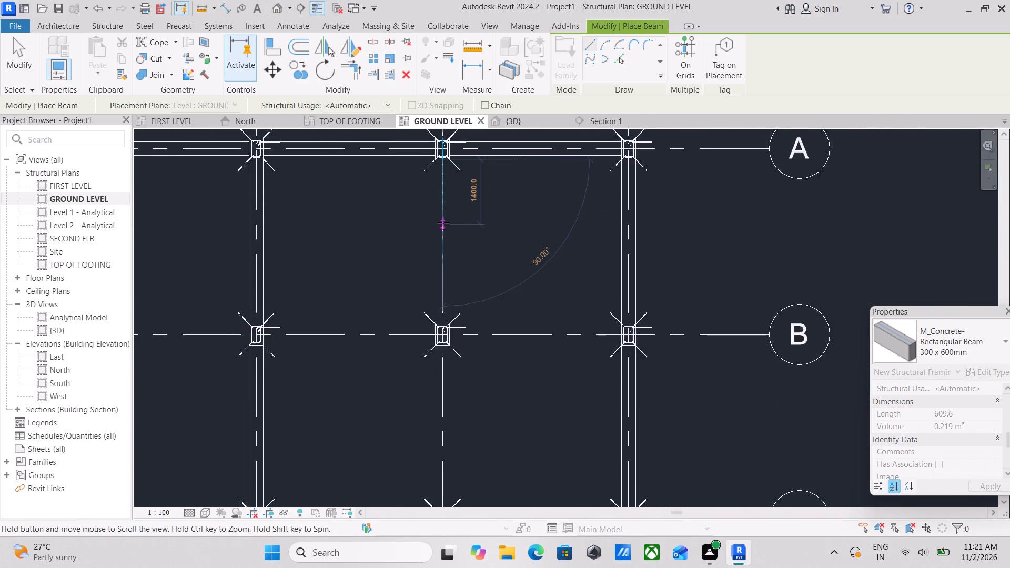
{"action": "scroll", "coordinate": [443, 222], "scroll_direction": "up", "scroll_amount": 1}
{"action": "scroll", "coordinate": [446, 336], "scroll_direction": "up", "scroll_amount": 3}
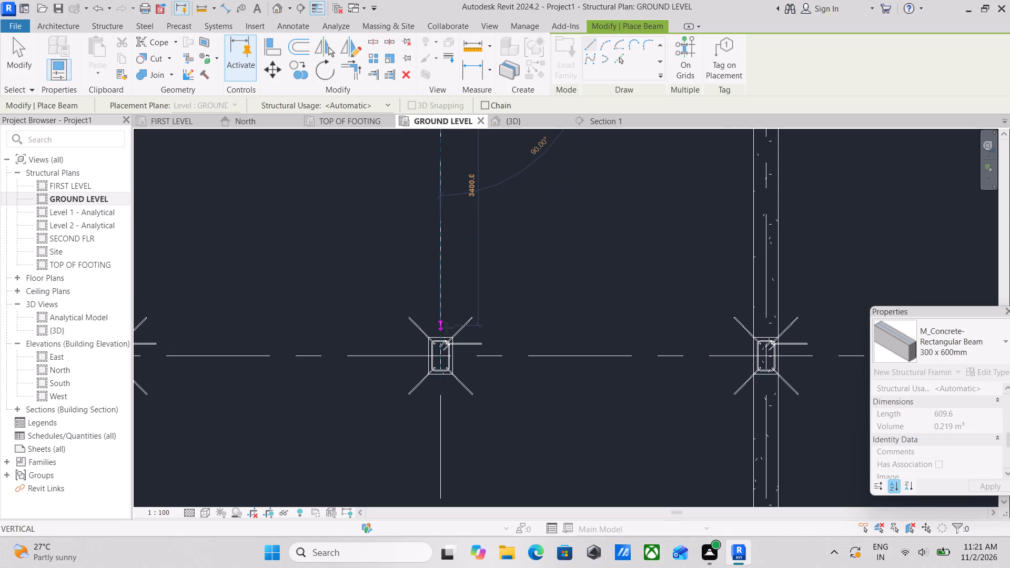
{"action": "left_click", "coordinate": [438, 338]}
{"action": "scroll", "coordinate": [440, 333], "scroll_direction": "down", "scroll_amount": 4}
{"action": "key", "text": "Escape"}
Place a 3550 mm long beam along grid line 4 between the facing edges of columns B-4 and C-4.
{"action": "middle_click_drag", "start_coordinate": [441, 330], "coordinate": [511, 177]}
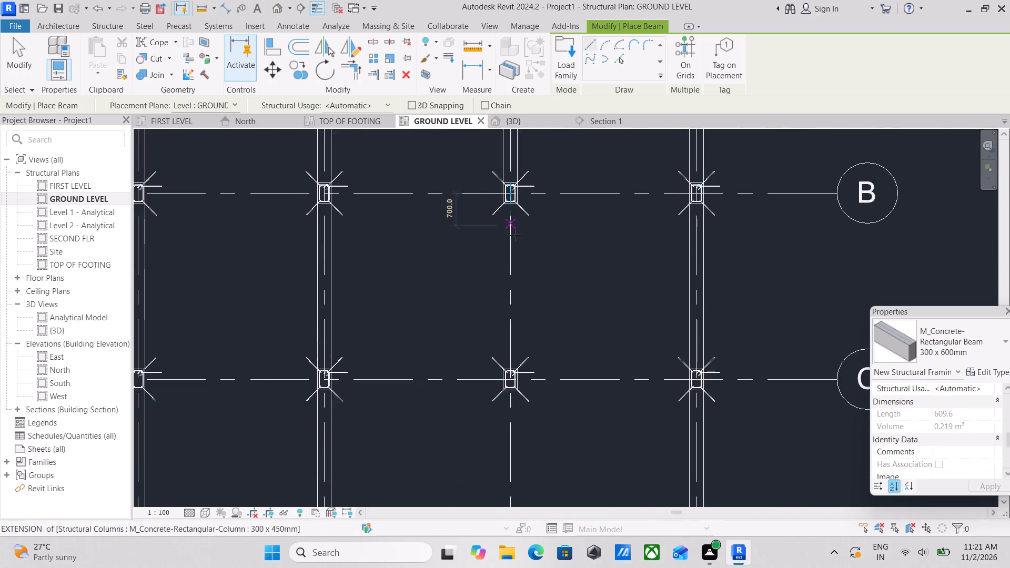
{"action": "scroll", "coordinate": [513, 239], "scroll_direction": "up", "scroll_amount": 4}
{"action": "scroll", "coordinate": [520, 189], "scroll_direction": "up", "scroll_amount": 3}
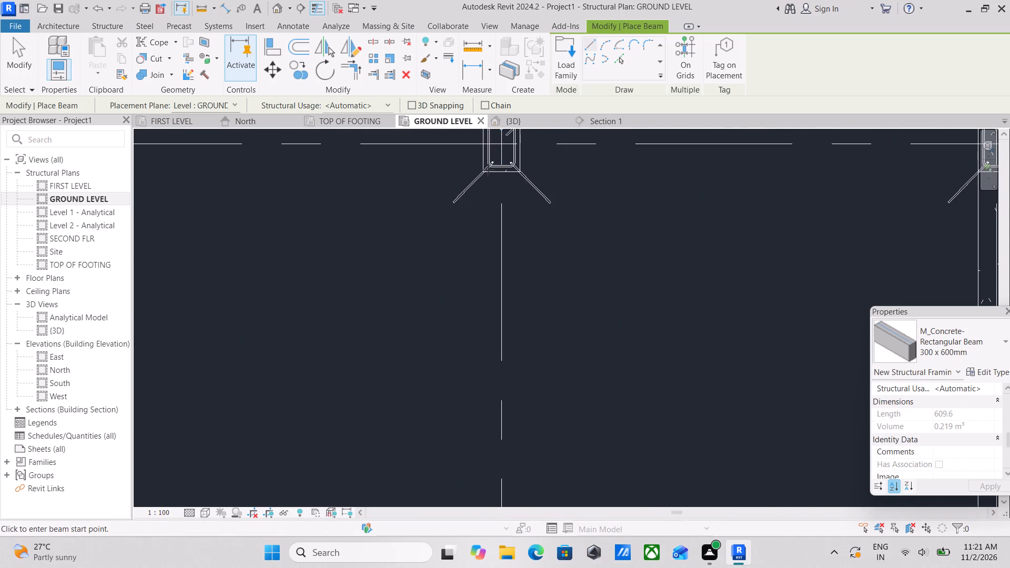
{"action": "left_click", "coordinate": [498, 170]}
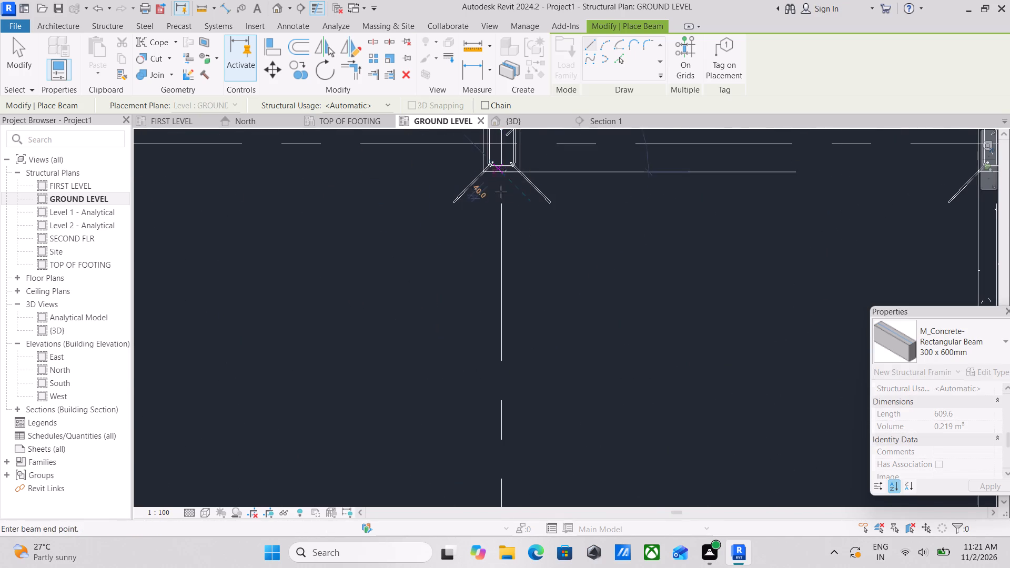
{"action": "scroll", "coordinate": [501, 369], "scroll_direction": "down", "scroll_amount": 5}
{"action": "middle_click_drag", "start_coordinate": [499, 369], "coordinate": [499, 216]}
{"action": "scroll", "coordinate": [482, 300], "scroll_direction": "down", "scroll_amount": 3}
{"action": "scroll", "coordinate": [500, 315], "scroll_direction": "up", "scroll_amount": 3}
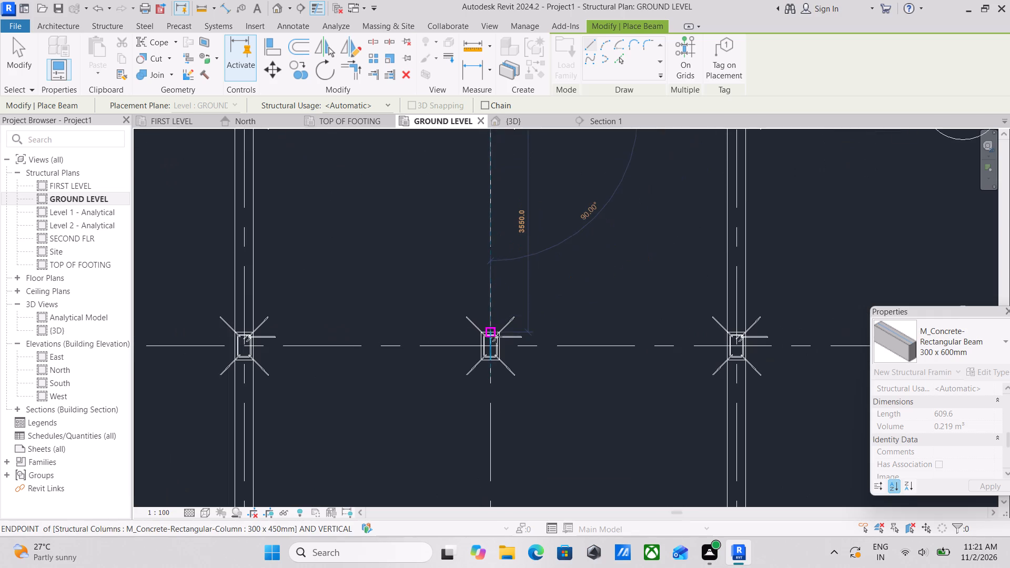
{"action": "left_click", "coordinate": [496, 337]}
{"action": "key", "text": "Escape"}
Place a 3550 mm long beam along grid line 4 between the facing edges of columns C-4 and D-4.
{"action": "scroll", "coordinate": [496, 337], "scroll_direction": "down", "scroll_amount": 4}
{"action": "middle_click_drag", "start_coordinate": [509, 239], "coordinate": [526, 179]}
{"action": "scroll", "coordinate": [505, 315], "scroll_direction": "up", "scroll_amount": 9}
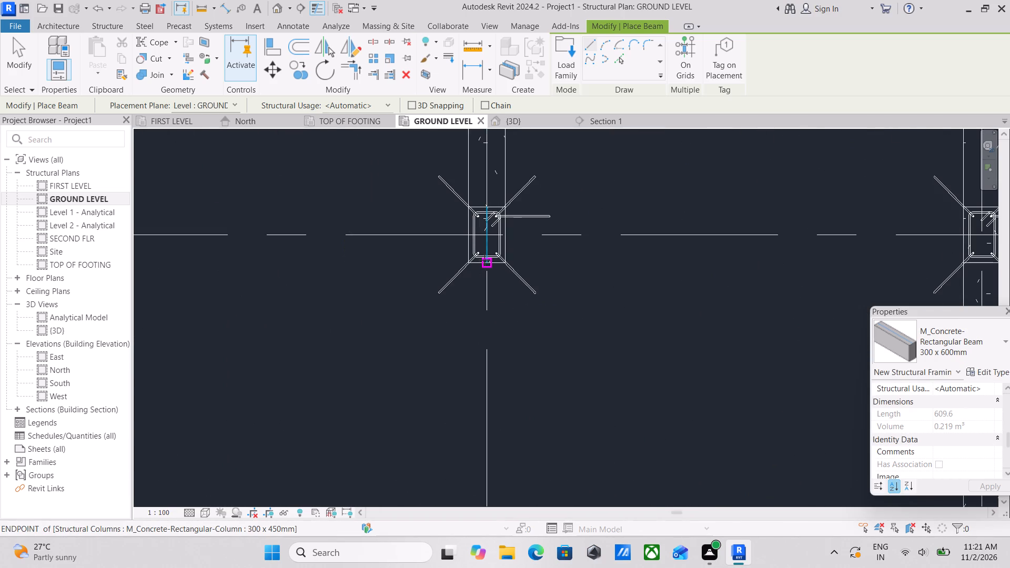
{"action": "left_click", "coordinate": [489, 260]}
{"action": "scroll", "coordinate": [484, 475], "scroll_direction": "down", "scroll_amount": 3}
{"action": "middle_click_drag", "start_coordinate": [484, 476], "coordinate": [499, 300]}
{"action": "scroll", "coordinate": [501, 273], "scroll_direction": "up", "scroll_amount": 1}
{"action": "scroll", "coordinate": [503, 332], "scroll_direction": "down", "scroll_amount": 5}
{"action": "middle_click_drag", "start_coordinate": [505, 335], "coordinate": [511, 259]}
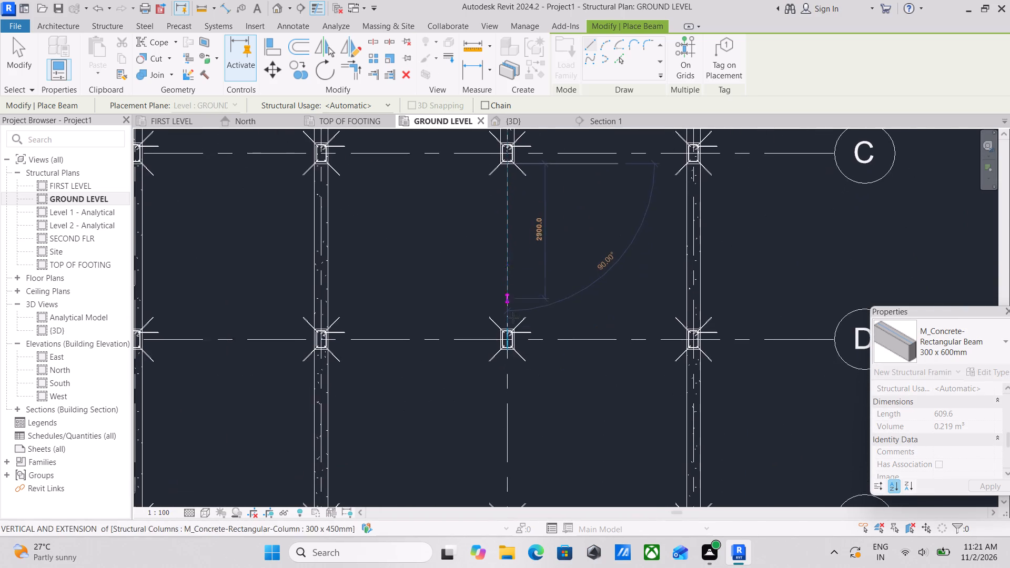
{"action": "scroll", "coordinate": [513, 333], "scroll_direction": "up", "scroll_amount": 4}
{"action": "left_click", "coordinate": [501, 319]}
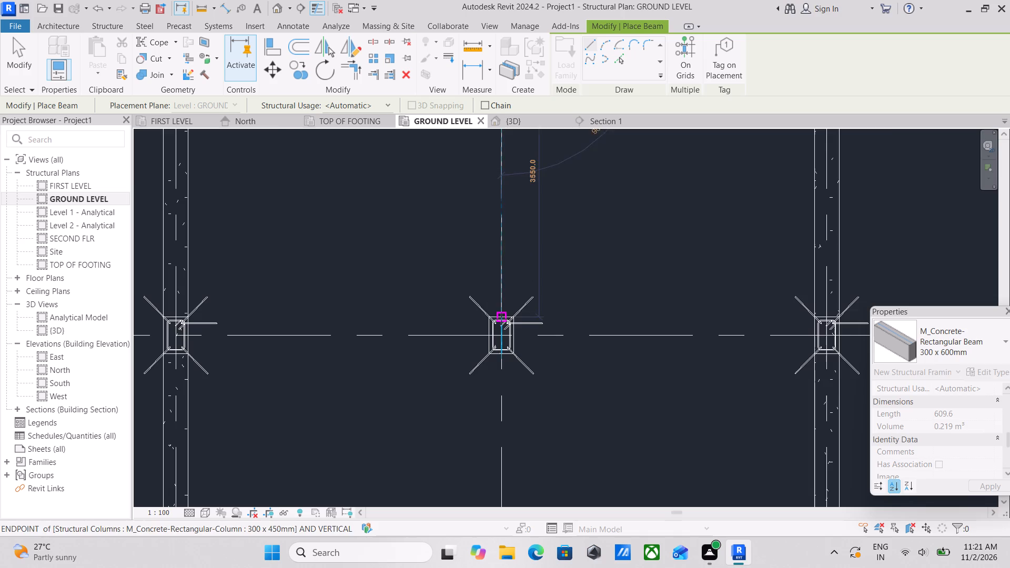
{"action": "key", "text": "Escape"}
Place a 3550 mm long beam along grid line 4 between the facing edges of columns D-4 and E-4.
{"action": "scroll", "coordinate": [520, 296], "scroll_direction": "down", "scroll_amount": 3}
{"action": "middle_click_drag", "start_coordinate": [520, 295], "coordinate": [536, 245]}
{"action": "scroll", "coordinate": [533, 280], "scroll_direction": "up", "scroll_amount": 8}
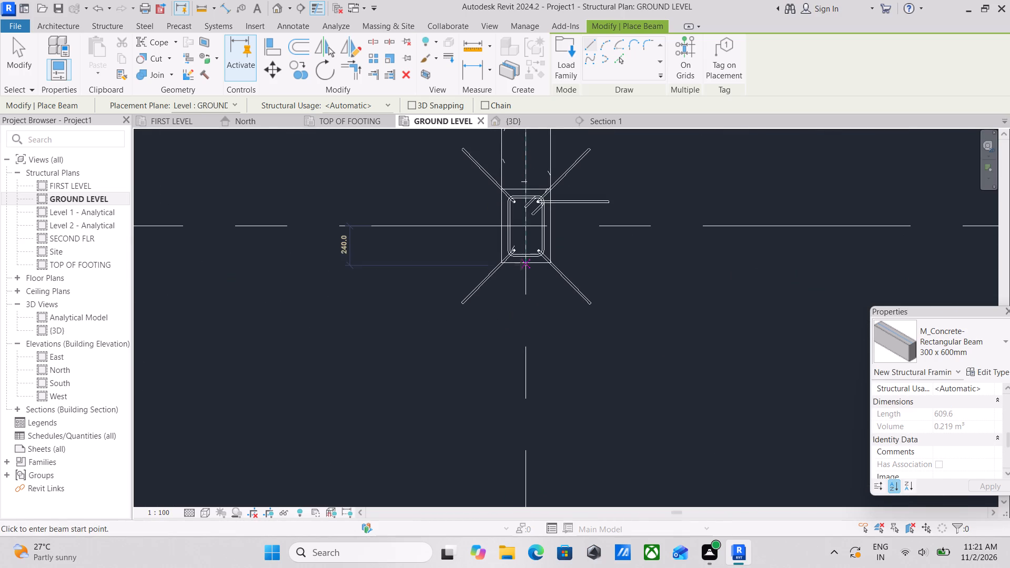
{"action": "left_click", "coordinate": [529, 262]}
{"action": "scroll", "coordinate": [513, 369], "scroll_direction": "down", "scroll_amount": 3}
{"action": "middle_click_drag", "start_coordinate": [513, 369], "coordinate": [508, 255]}
{"action": "scroll", "coordinate": [514, 324], "scroll_direction": "down", "scroll_amount": 4}
{"action": "middle_click_drag", "start_coordinate": [511, 336], "coordinate": [529, 214]}
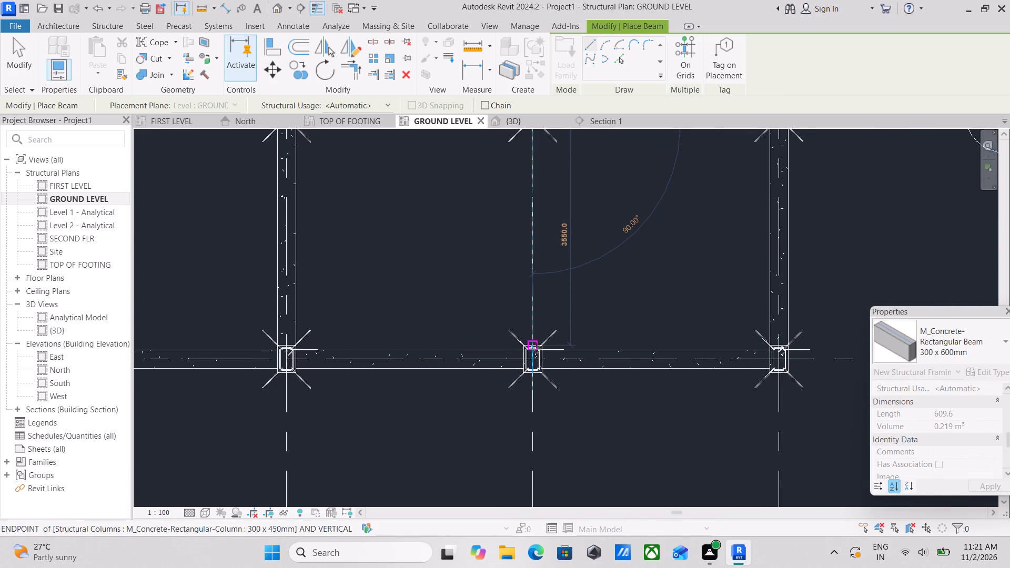
{"action": "left_click", "coordinate": [536, 349]}
{"action": "key", "text": "Escape"}
Place a 3700 mm long beam along grid line D between the facing edges of columns D-5 and D-4.
{"action": "scroll", "coordinate": [587, 311], "scroll_direction": "down", "scroll_amount": 8}
{"action": "middle_click_drag", "start_coordinate": [614, 296], "coordinate": [612, 367]}
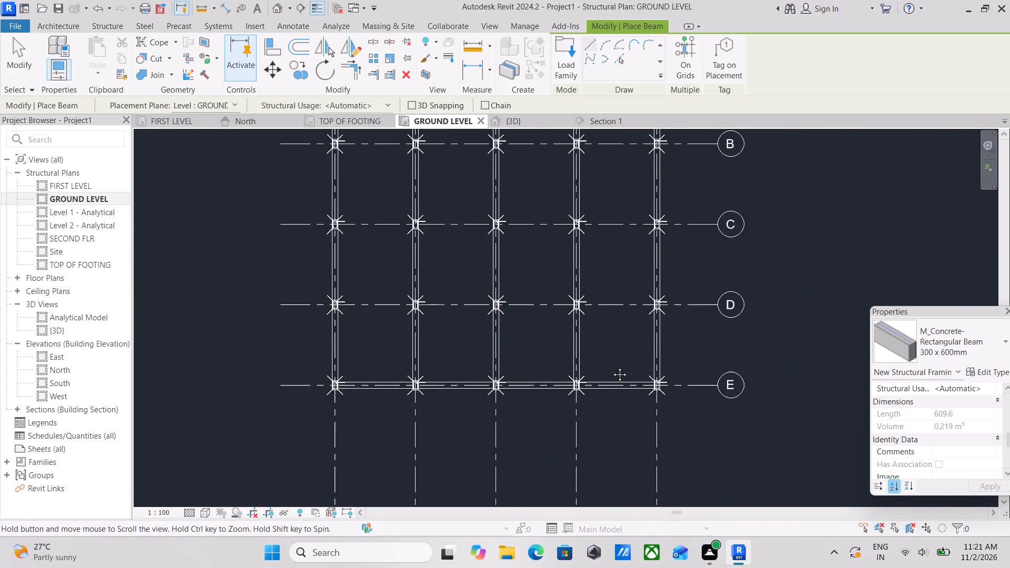
{"action": "middle_click_drag", "start_coordinate": [612, 367], "coordinate": [612, 372]}
{"action": "scroll", "coordinate": [613, 370], "scroll_direction": "down", "scroll_amount": 2}
{"action": "middle_click_drag", "start_coordinate": [613, 370], "coordinate": [627, 411]}
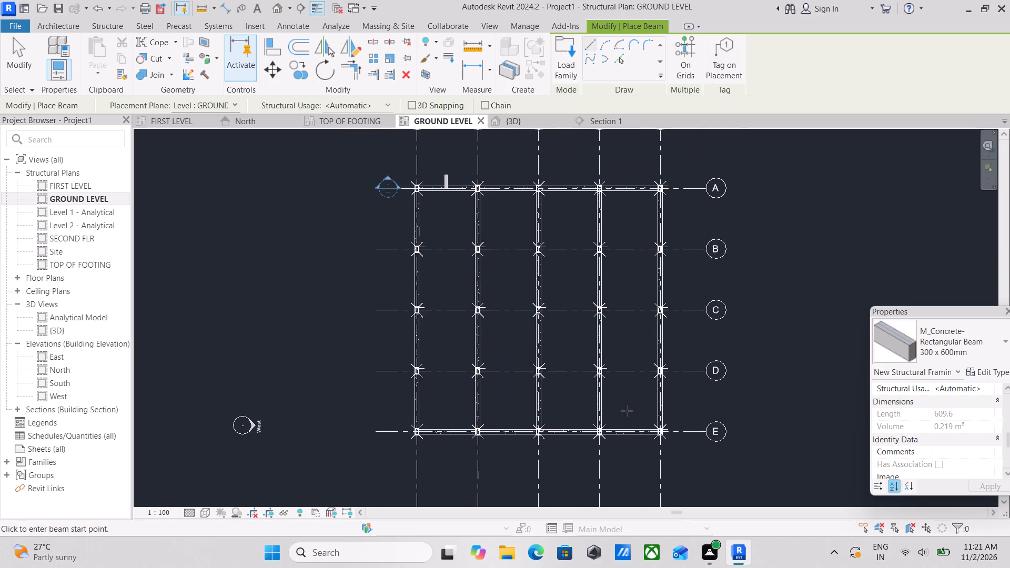
{"action": "scroll", "coordinate": [729, 418], "scroll_direction": "up", "scroll_amount": 4}
{"action": "scroll", "coordinate": [649, 349], "scroll_direction": "up", "scroll_amount": 7}
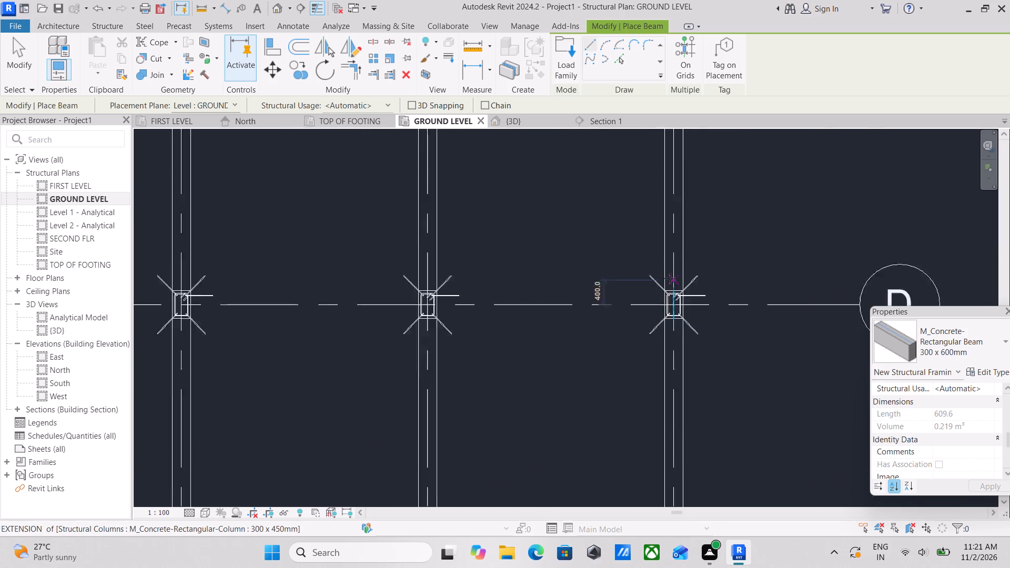
{"action": "scroll", "coordinate": [670, 278], "scroll_direction": "up", "scroll_amount": 5}
{"action": "left_click", "coordinate": [659, 340]}
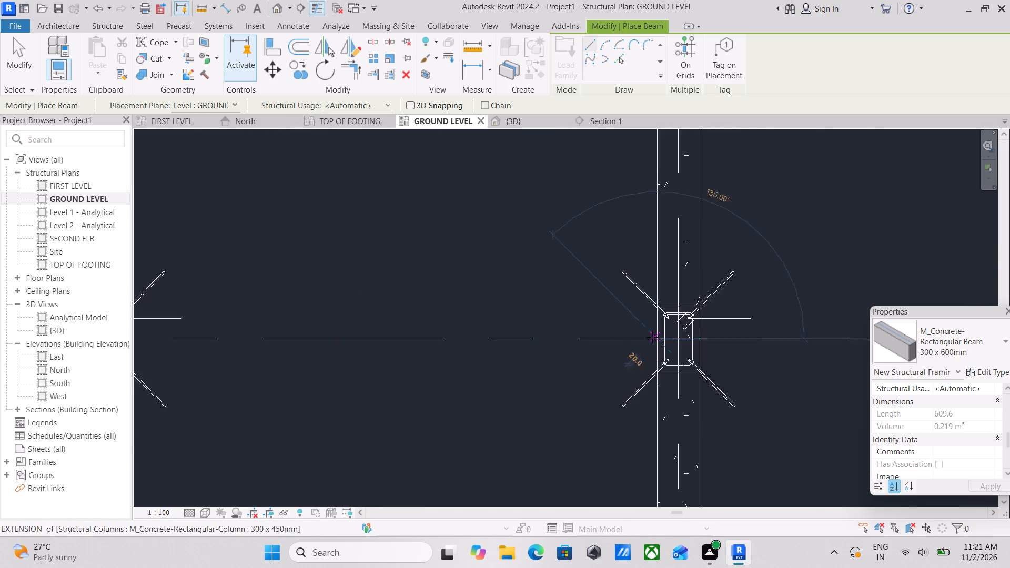
{"action": "scroll", "coordinate": [383, 336], "scroll_direction": "down", "scroll_amount": 2}
{"action": "middle_click_drag", "start_coordinate": [383, 336], "coordinate": [701, 332]}
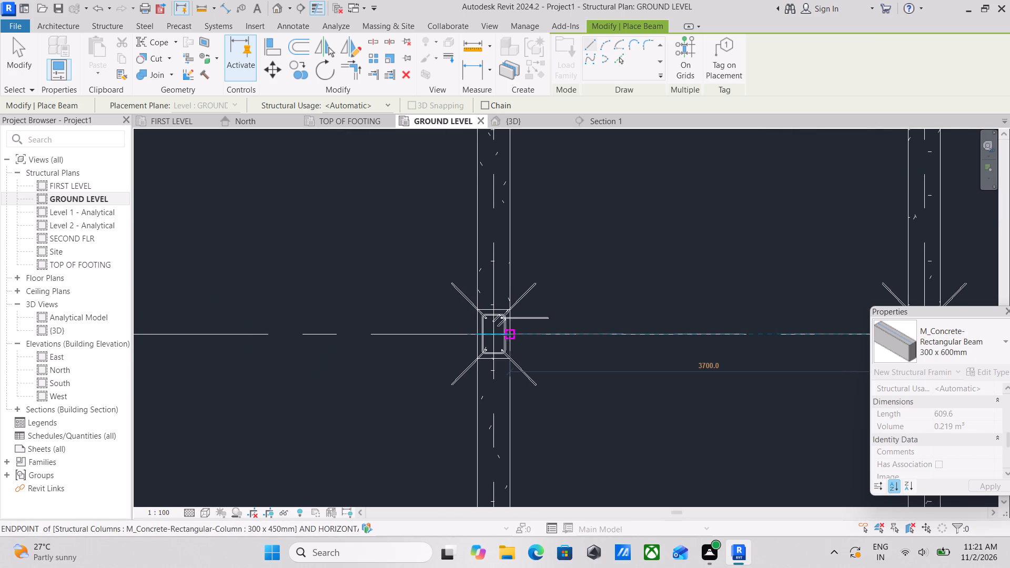
{"action": "left_click", "coordinate": [508, 335]}
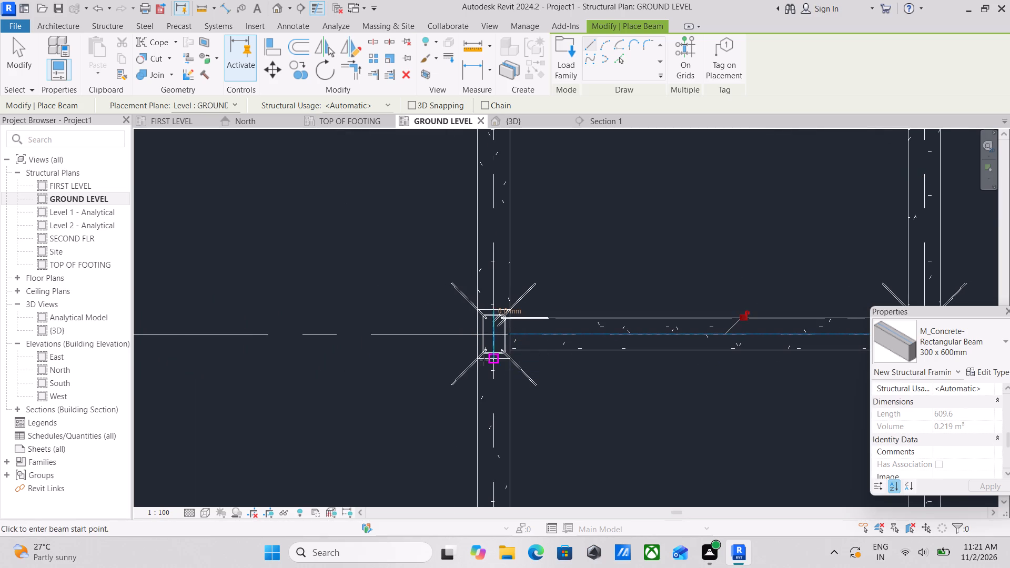
Place a 3700 mm long beam along grid line D between the facing edges of columns D-4 and D-3.
{"action": "left_click", "coordinate": [478, 331]}
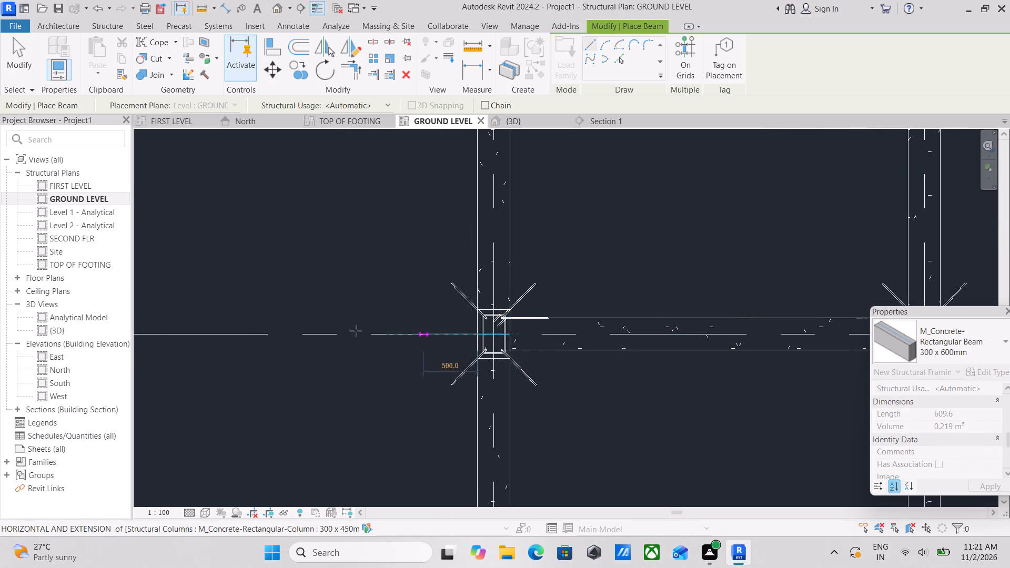
{"action": "scroll", "coordinate": [349, 330], "scroll_direction": "down", "scroll_amount": 1}
{"action": "middle_click_drag", "start_coordinate": [349, 330], "coordinate": [527, 341]}
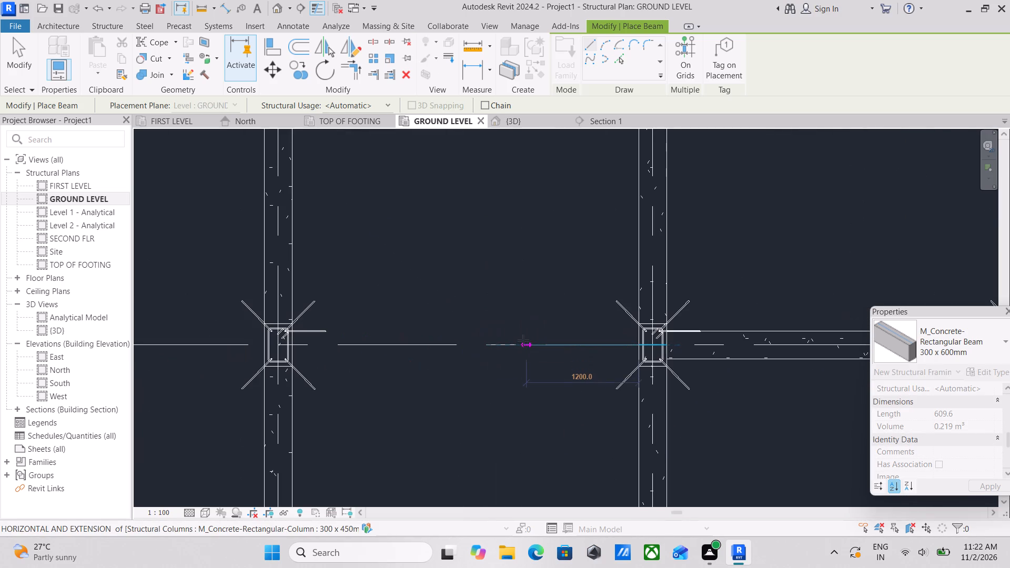
{"action": "scroll", "coordinate": [523, 340], "scroll_direction": "down", "scroll_amount": 3}
{"action": "middle_click_drag", "start_coordinate": [523, 340], "coordinate": [669, 344]}
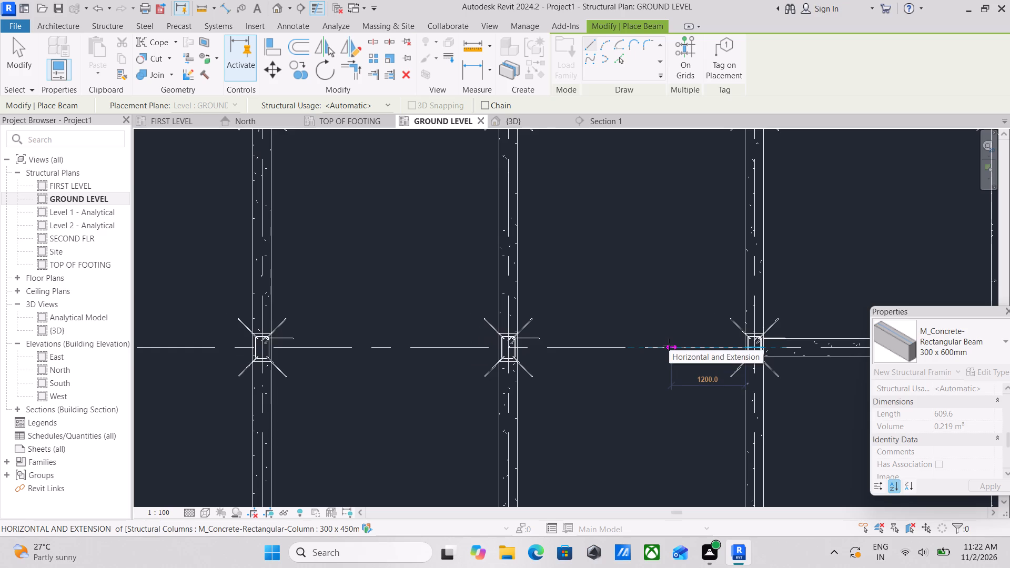
{"action": "scroll", "coordinate": [669, 344], "scroll_direction": "up", "scroll_amount": 2}
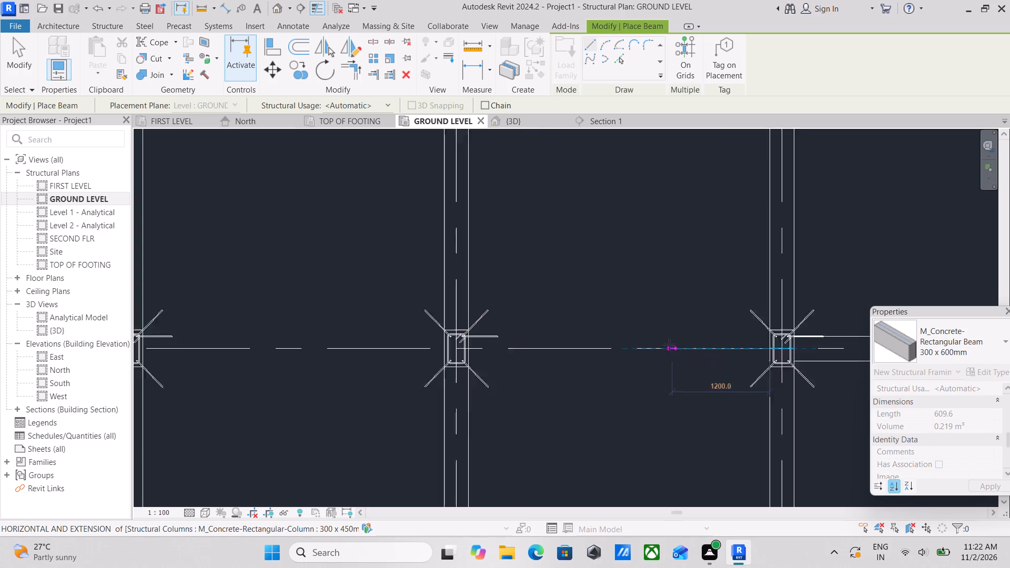
{"action": "scroll", "coordinate": [669, 344], "scroll_direction": "up", "scroll_amount": 1}
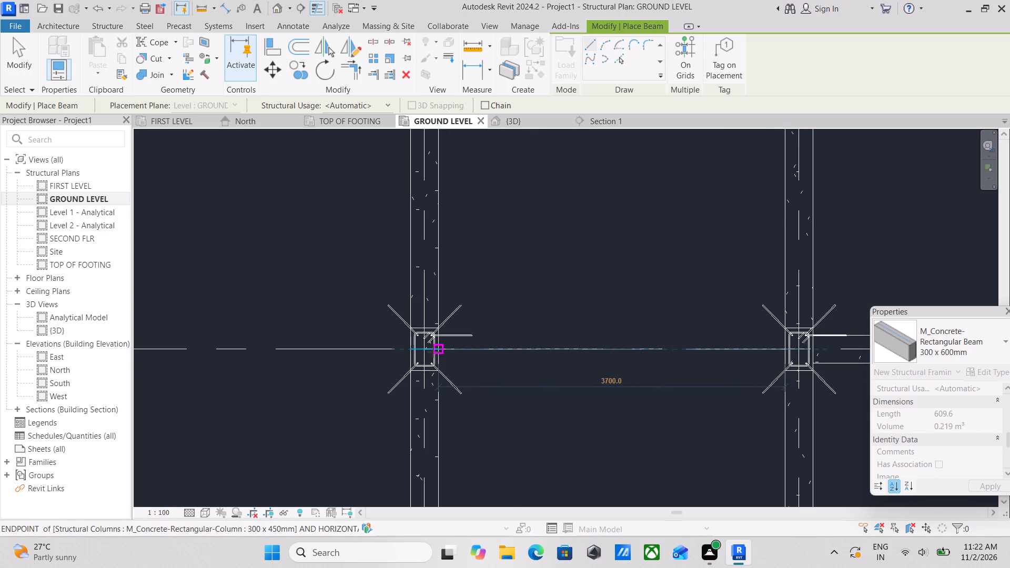
{"action": "left_click", "coordinate": [433, 352]}
{"action": "key", "text": "Escape"}
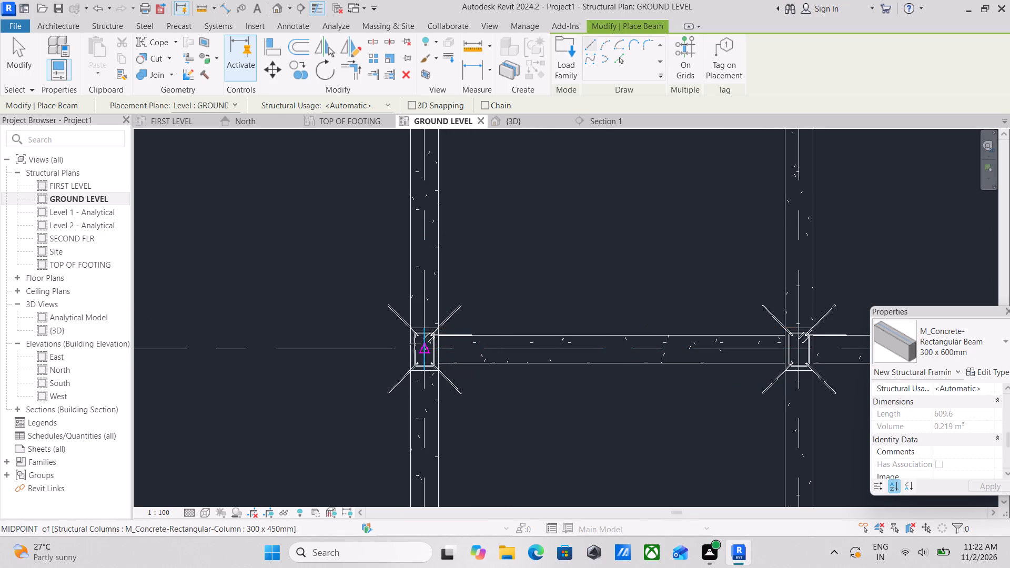
Place a 3700 mm long beam along grid line D between the facing edges of columns D-3 and D-2.
{"action": "left_click", "coordinate": [412, 343]}
{"action": "middle_click_drag", "start_coordinate": [332, 346], "coordinate": [673, 330]}
{"action": "scroll", "coordinate": [685, 329], "scroll_direction": "down", "scroll_amount": 2}
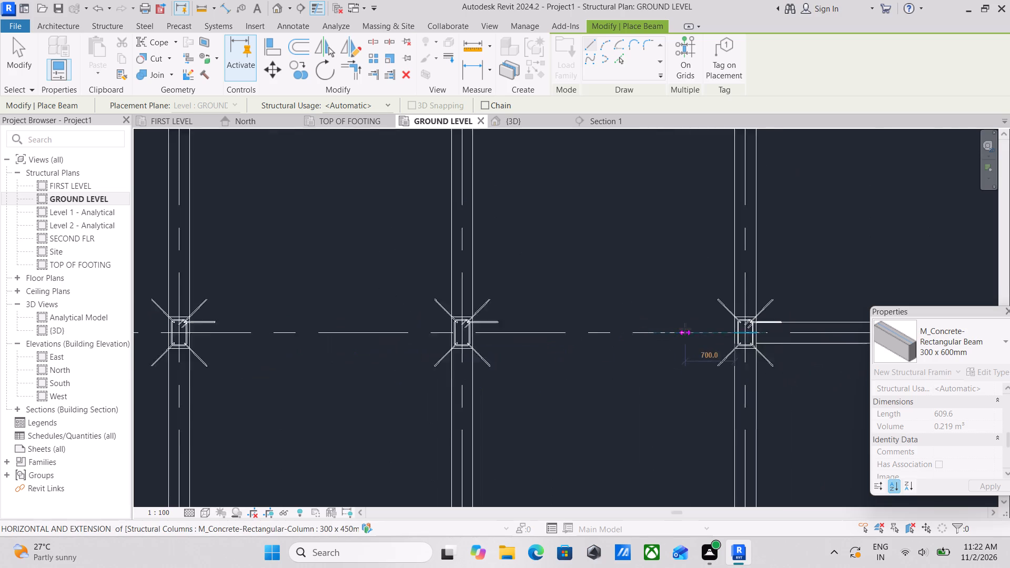
{"action": "scroll", "coordinate": [685, 329], "scroll_direction": "down", "scroll_amount": 2}
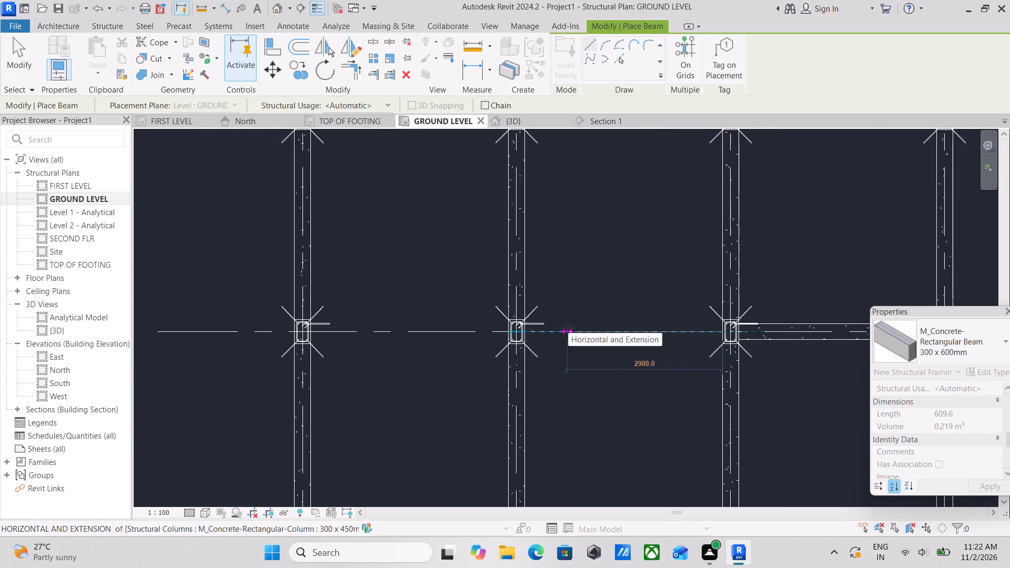
{"action": "scroll", "coordinate": [568, 327], "scroll_direction": "up", "scroll_amount": 2}
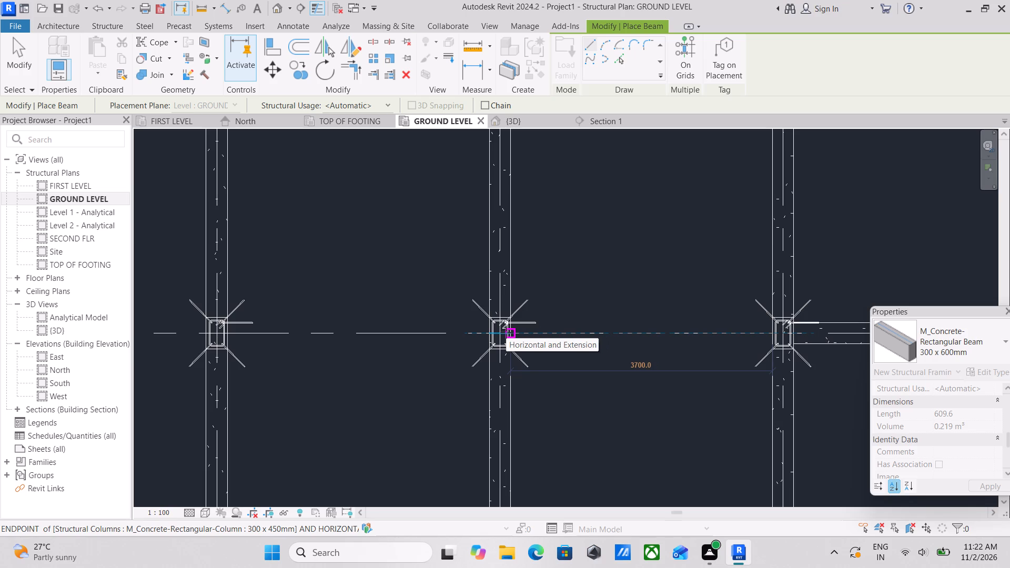
{"action": "scroll", "coordinate": [506, 333], "scroll_direction": "up", "scroll_amount": 3}
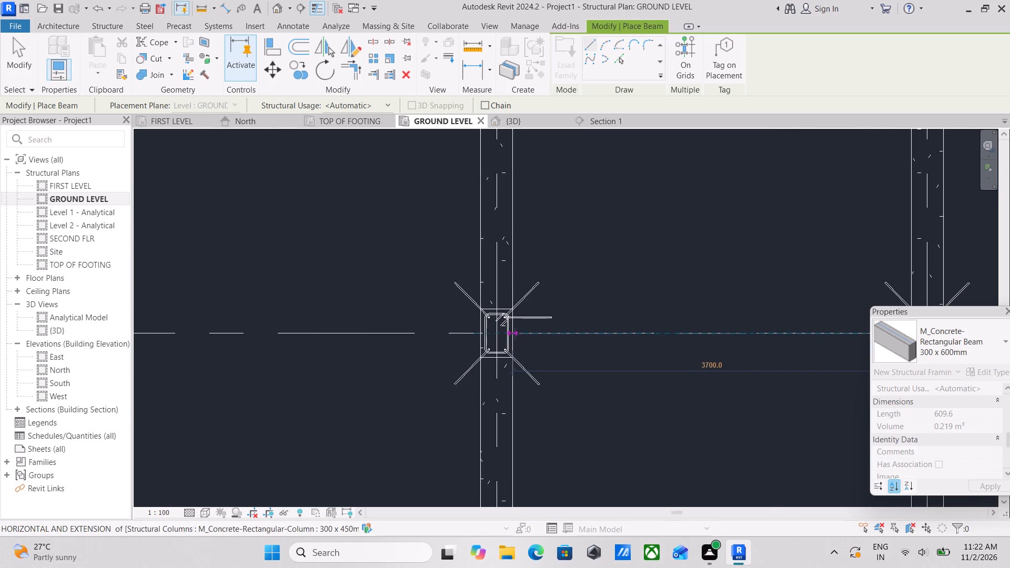
{"action": "left_click", "coordinate": [509, 332]}
{"action": "key", "text": "Escape"}
Place a 3700 mm long beam along grid line D between the facing edges of columns D-2 and D-1.
{"action": "scroll", "coordinate": [519, 334], "scroll_direction": "down", "scroll_amount": 2}
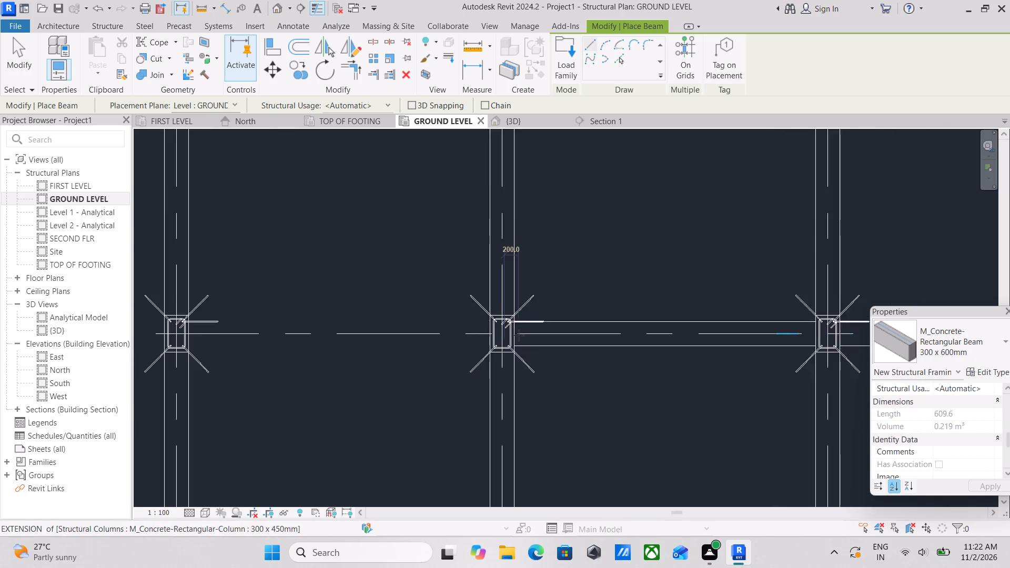
{"action": "scroll", "coordinate": [519, 335], "scroll_direction": "down", "scroll_amount": 2}
{"action": "middle_click_drag", "start_coordinate": [519, 335], "coordinate": [693, 334]}
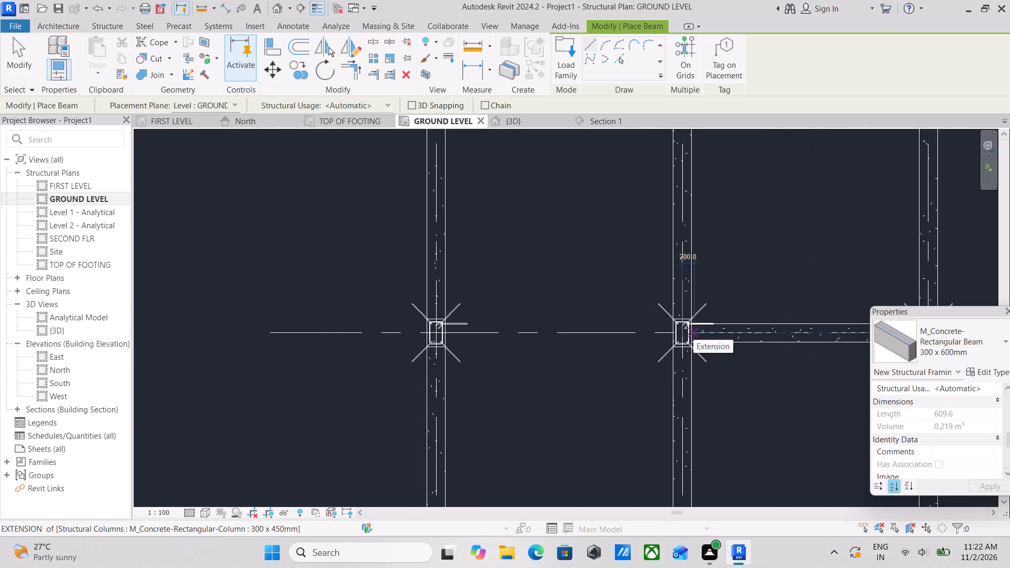
{"action": "scroll", "coordinate": [719, 375], "scroll_direction": "up", "scroll_amount": 2}
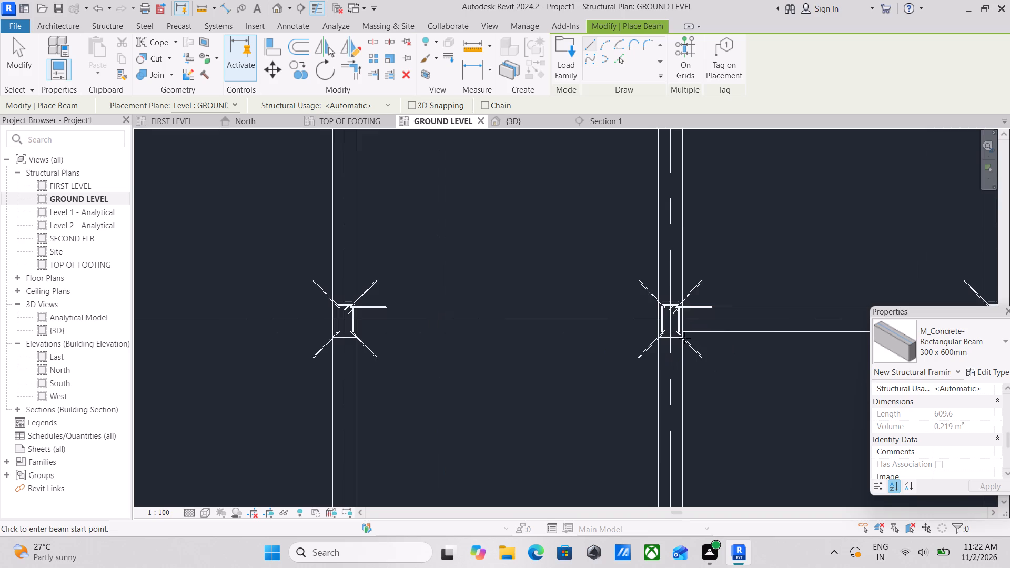
{"action": "scroll", "coordinate": [651, 318], "scroll_direction": "up", "scroll_amount": 3}
{"action": "left_click", "coordinate": [664, 320]}
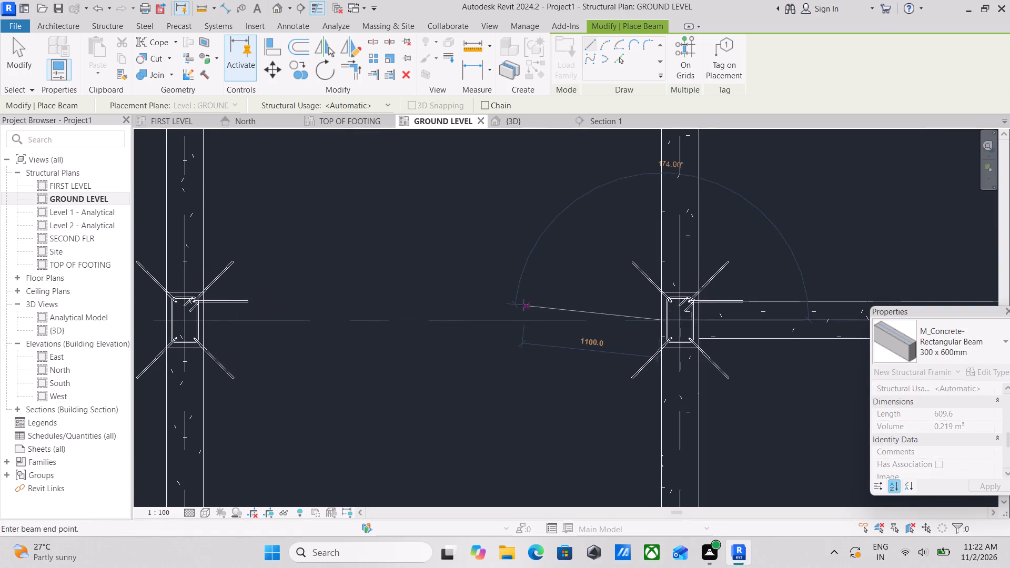
{"action": "scroll", "coordinate": [524, 305], "scroll_direction": "down", "scroll_amount": 4}
{"action": "middle_click_drag", "start_coordinate": [491, 315], "coordinate": [633, 300]}
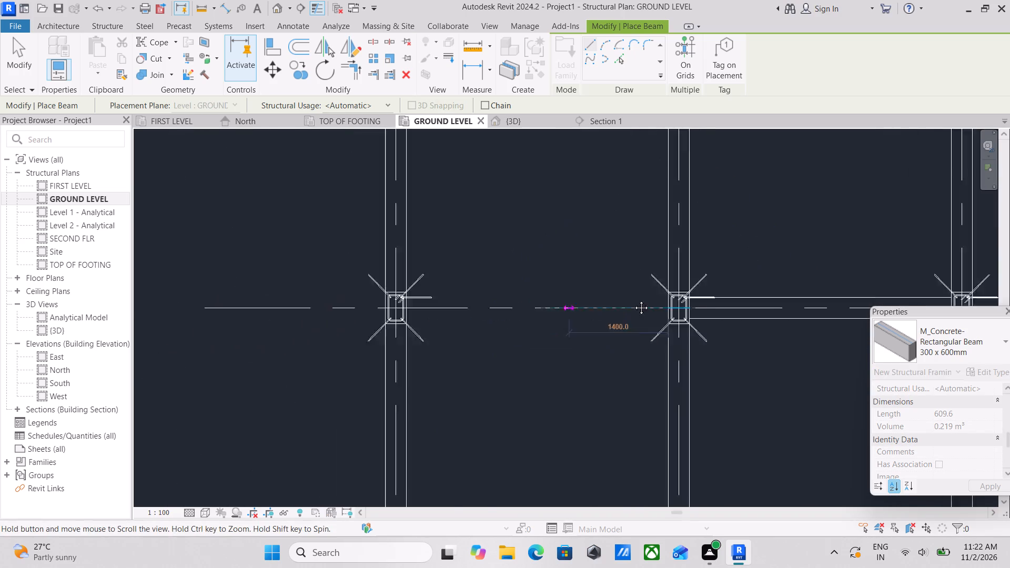
{"action": "middle_click_drag", "start_coordinate": [633, 300], "coordinate": [671, 298]}
{"action": "scroll", "coordinate": [501, 307], "scroll_direction": "up", "scroll_amount": 3}
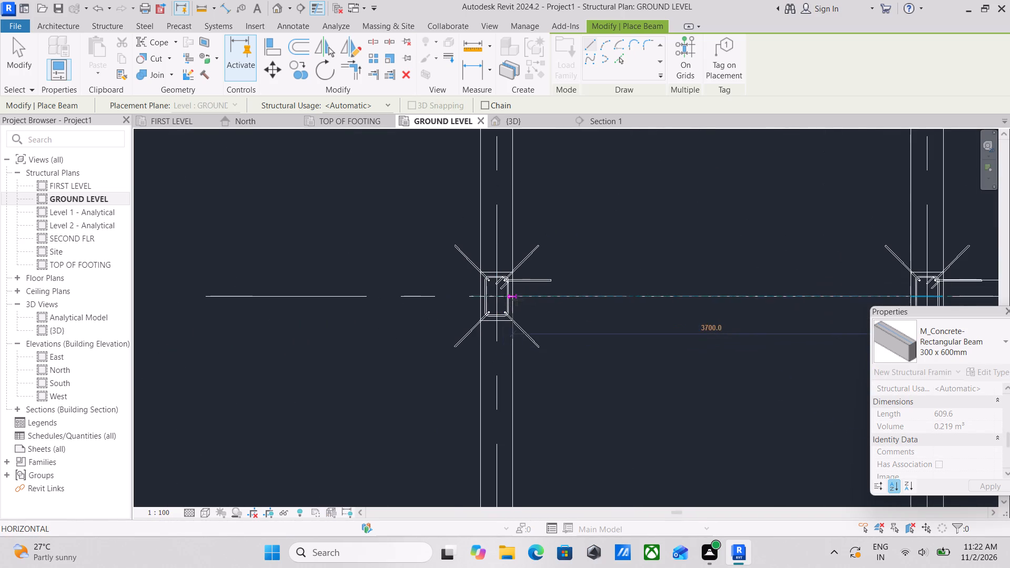
{"action": "left_click", "coordinate": [508, 295]}
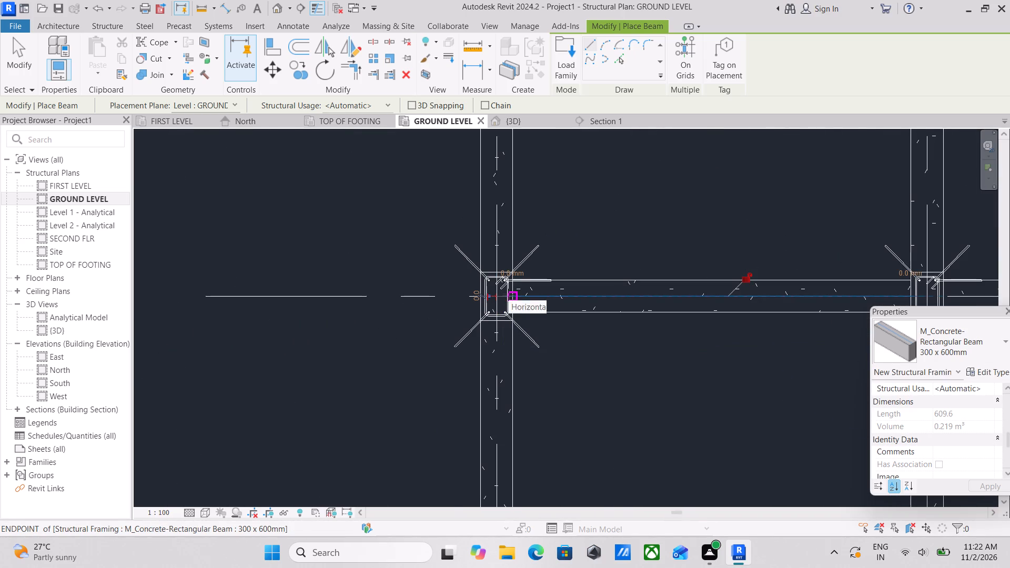
{"action": "key", "text": "Escape"}
Place a 3700 mm long beam along grid line C between the facing edges of columns C-1 and C-2.
{"action": "scroll", "coordinate": [584, 224], "scroll_direction": "down", "scroll_amount": 9}
{"action": "middle_click_drag", "start_coordinate": [617, 226], "coordinate": [602, 381]}
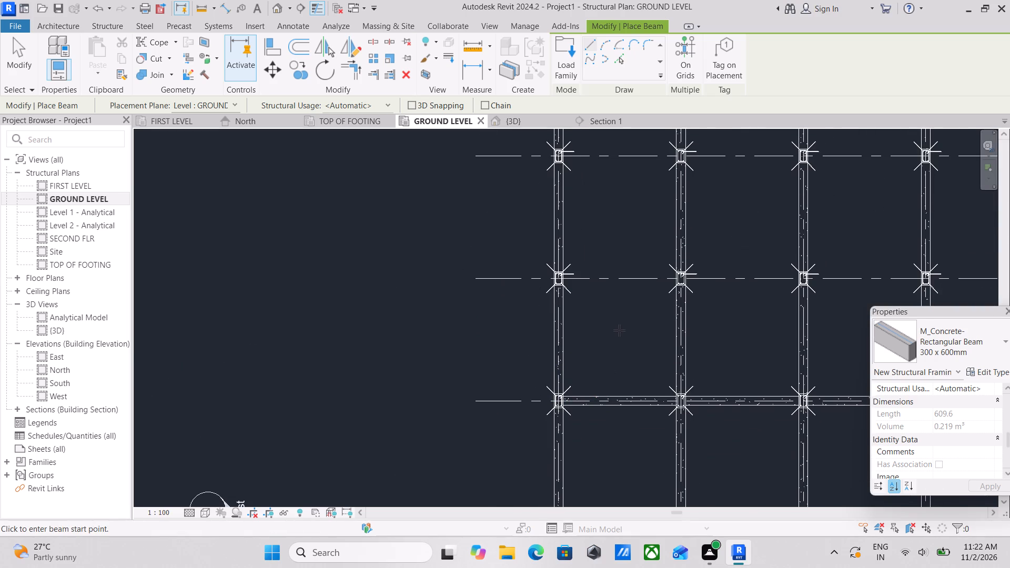
{"action": "scroll", "coordinate": [593, 312], "scroll_direction": "up", "scroll_amount": 3}
{"action": "scroll", "coordinate": [520, 248], "scroll_direction": "up", "scroll_amount": 3}
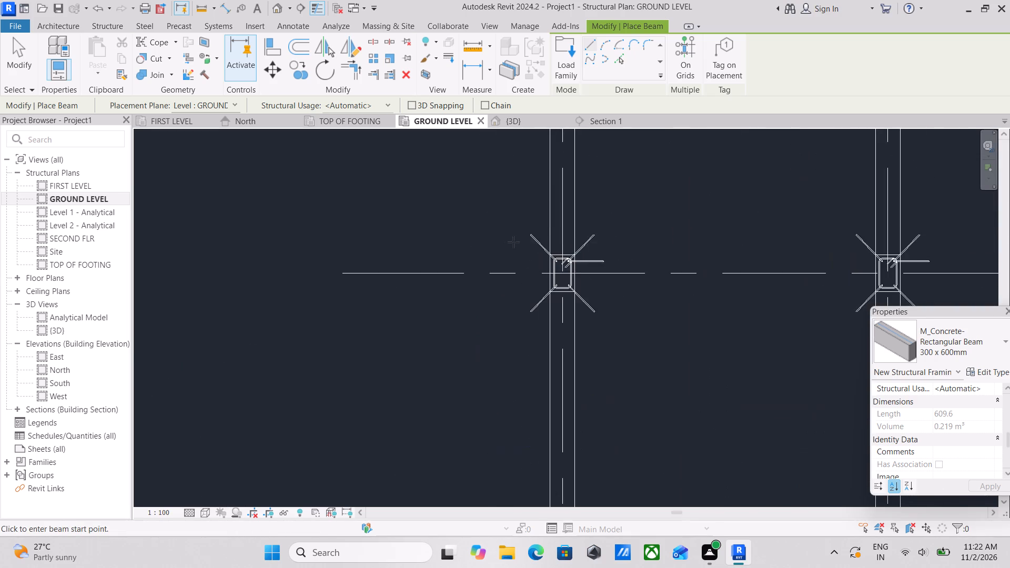
{"action": "scroll", "coordinate": [513, 242], "scroll_direction": "up", "scroll_amount": 4}
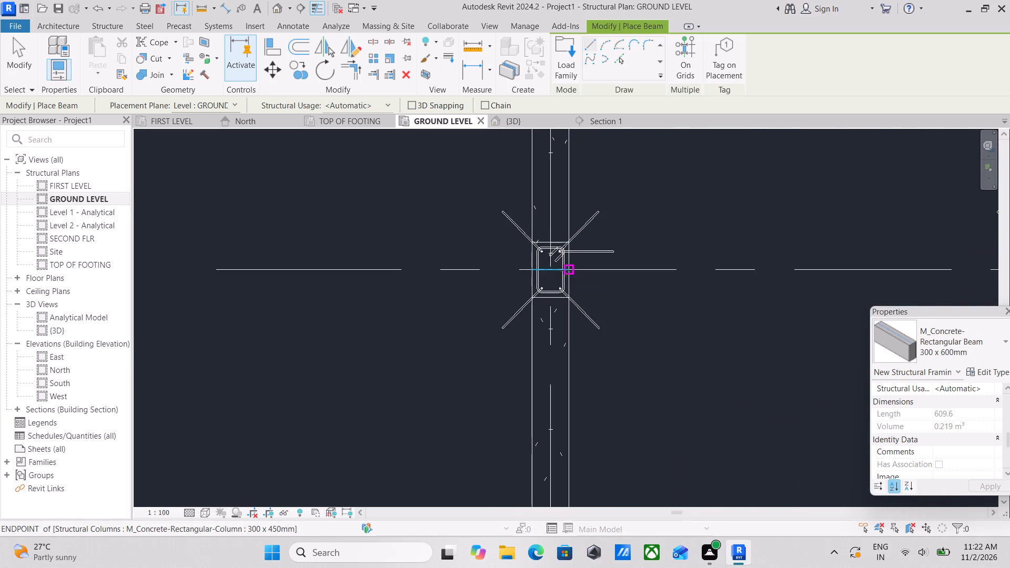
{"action": "left_click", "coordinate": [564, 269]}
{"action": "scroll", "coordinate": [659, 257], "scroll_direction": "down", "scroll_amount": 1}
{"action": "middle_click_drag", "start_coordinate": [659, 257], "coordinate": [573, 257]}
{"action": "scroll", "coordinate": [742, 279], "scroll_direction": "down", "scroll_amount": 3}
{"action": "middle_click_drag", "start_coordinate": [742, 279], "coordinate": [643, 284]}
{"action": "scroll", "coordinate": [751, 285], "scroll_direction": "up", "scroll_amount": 3}
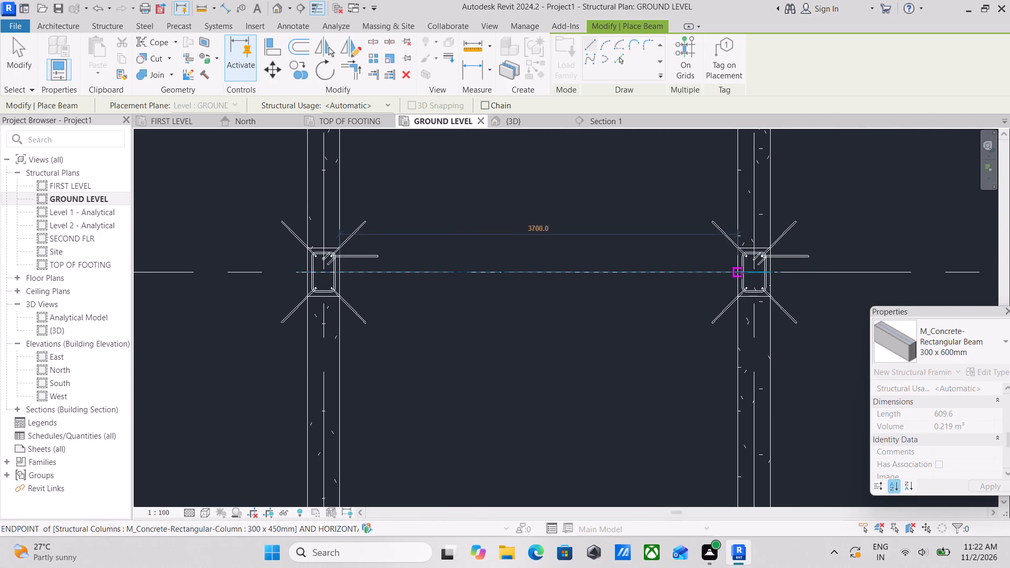
{"action": "left_click", "coordinate": [742, 271]}
{"action": "key", "text": "Escape"}
Place a 3700 mm long beam along grid line C between the facing edges of columns C-2 and C-3.
{"action": "scroll", "coordinate": [765, 270], "scroll_direction": "up", "scroll_amount": 2}
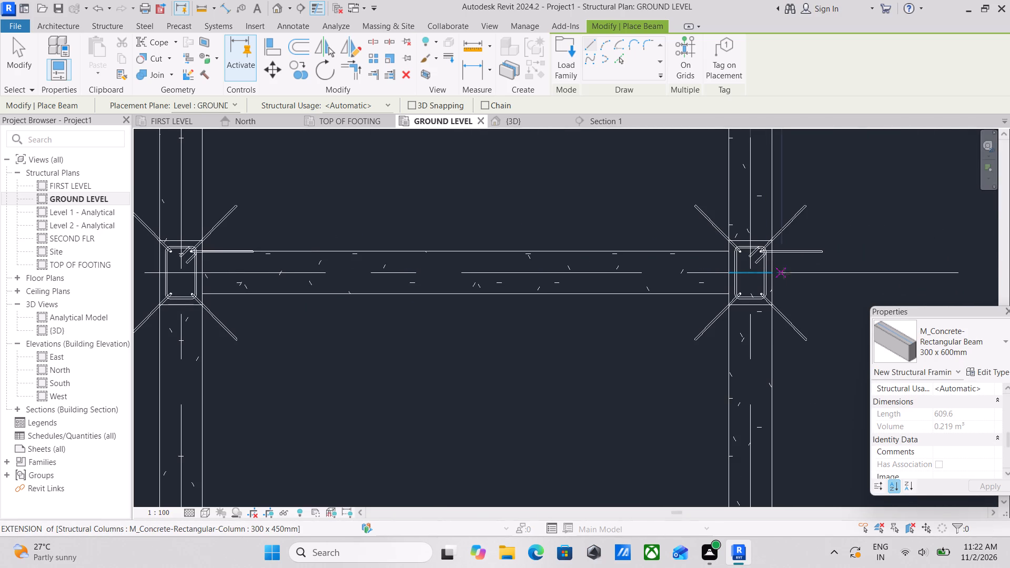
{"action": "left_click", "coordinate": [772, 272]}
{"action": "scroll", "coordinate": [887, 256], "scroll_direction": "down", "scroll_amount": 1}
{"action": "middle_click_drag", "start_coordinate": [875, 256], "coordinate": [608, 275]}
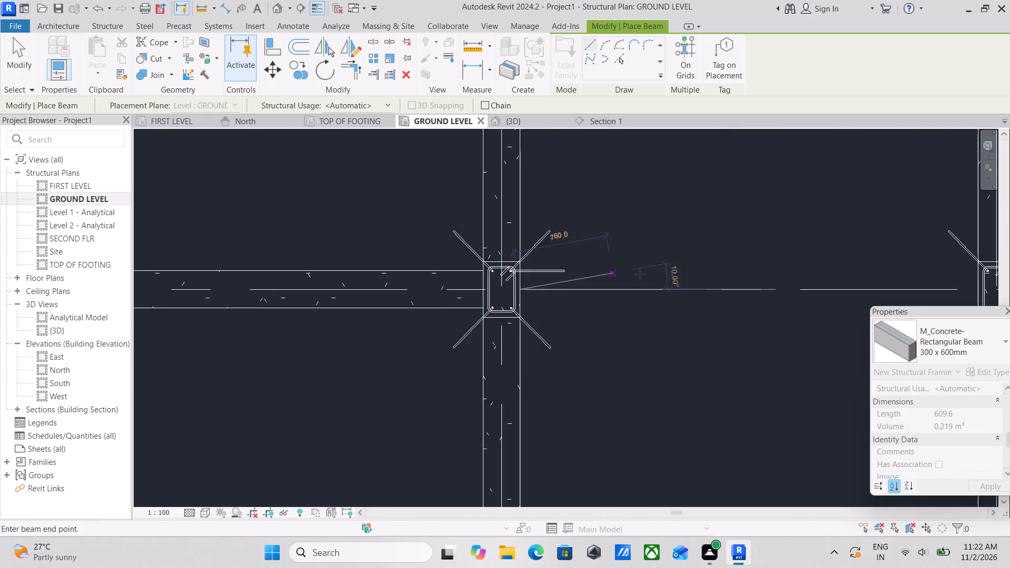
{"action": "scroll", "coordinate": [674, 268], "scroll_direction": "down", "scroll_amount": 4}
{"action": "middle_click_drag", "start_coordinate": [664, 268], "coordinate": [594, 274]}
{"action": "scroll", "coordinate": [764, 297], "scroll_direction": "up", "scroll_amount": 3}
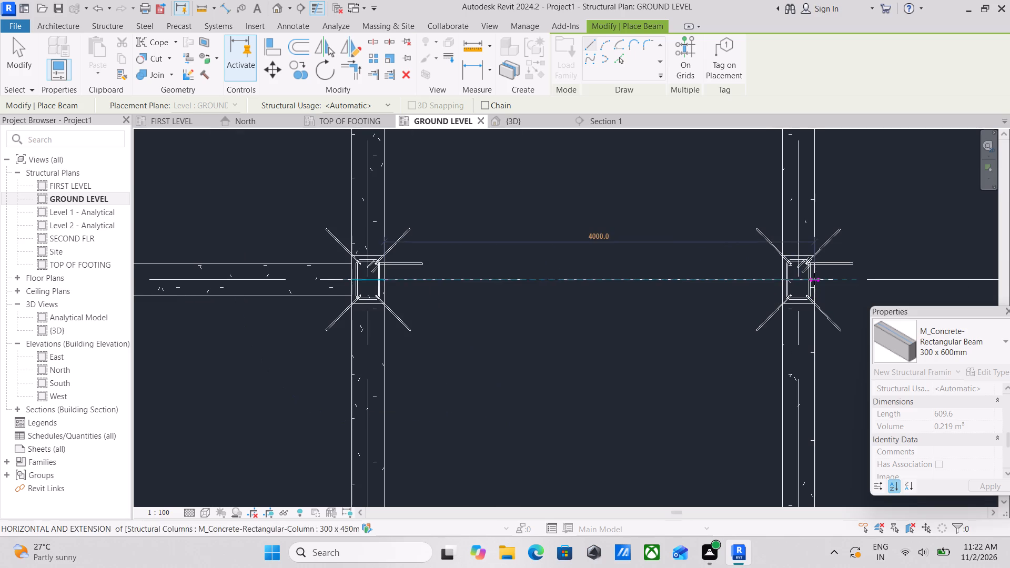
{"action": "left_click", "coordinate": [777, 276]}
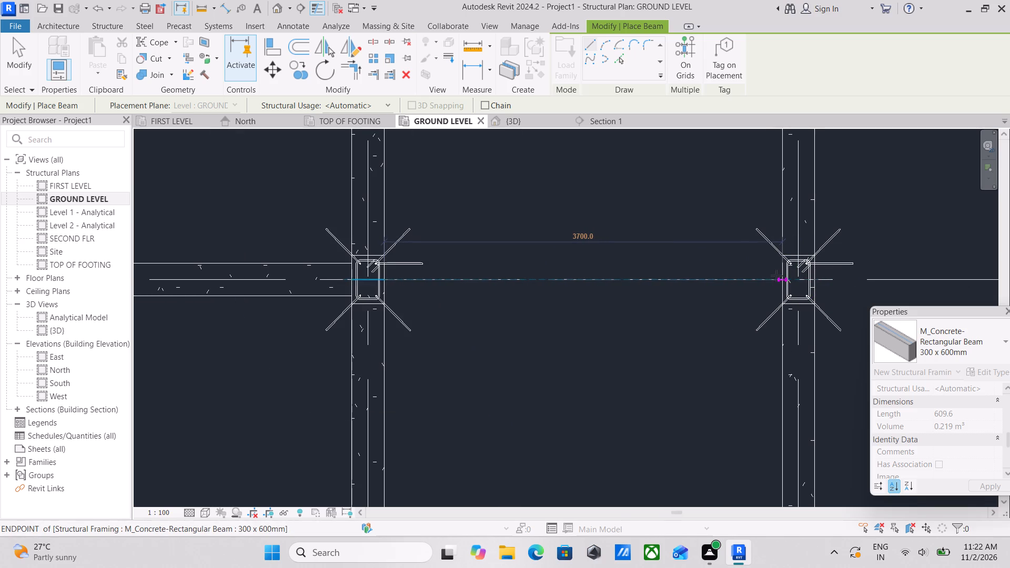
{"action": "key", "text": "Escape"}
Place a 3700 mm long beam along grid line C between the facing edges of columns C-3 and C-4.
{"action": "scroll", "coordinate": [776, 276], "scroll_direction": "down", "scroll_amount": 5}
{"action": "middle_click_drag", "start_coordinate": [771, 275], "coordinate": [534, 287]}
{"action": "scroll", "coordinate": [536, 288], "scroll_direction": "up", "scroll_amount": 1}
{"action": "scroll", "coordinate": [603, 308], "scroll_direction": "up", "scroll_amount": 3}
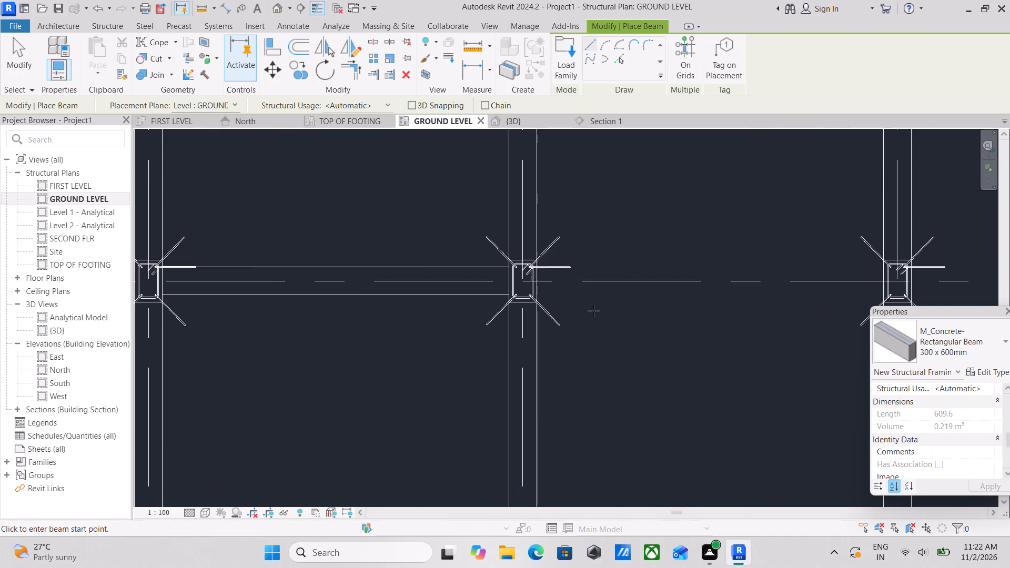
{"action": "scroll", "coordinate": [542, 288], "scroll_direction": "up", "scroll_amount": 7}
{"action": "left_click", "coordinate": [527, 273]}
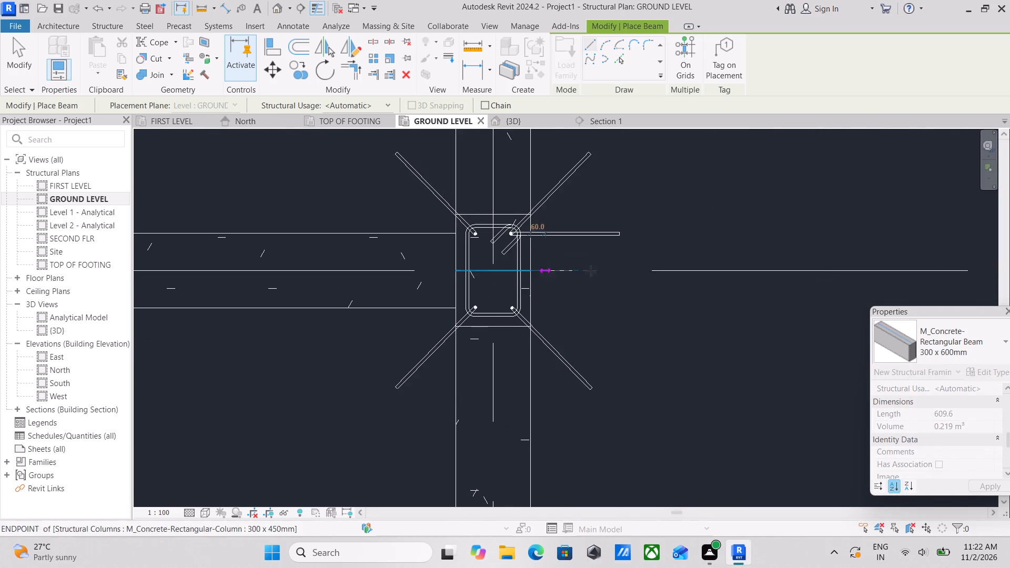
{"action": "scroll", "coordinate": [752, 267], "scroll_direction": "down", "scroll_amount": 3}
{"action": "middle_click_drag", "start_coordinate": [752, 266], "coordinate": [630, 268]}
{"action": "scroll", "coordinate": [620, 269], "scroll_direction": "up", "scroll_amount": 1}
{"action": "scroll", "coordinate": [719, 272], "scroll_direction": "down", "scroll_amount": 3}
{"action": "middle_click_drag", "start_coordinate": [714, 271], "coordinate": [550, 276]}
{"action": "scroll", "coordinate": [647, 276], "scroll_direction": "down", "scroll_amount": 1}
{"action": "middle_click_drag", "start_coordinate": [647, 276], "coordinate": [559, 276]}
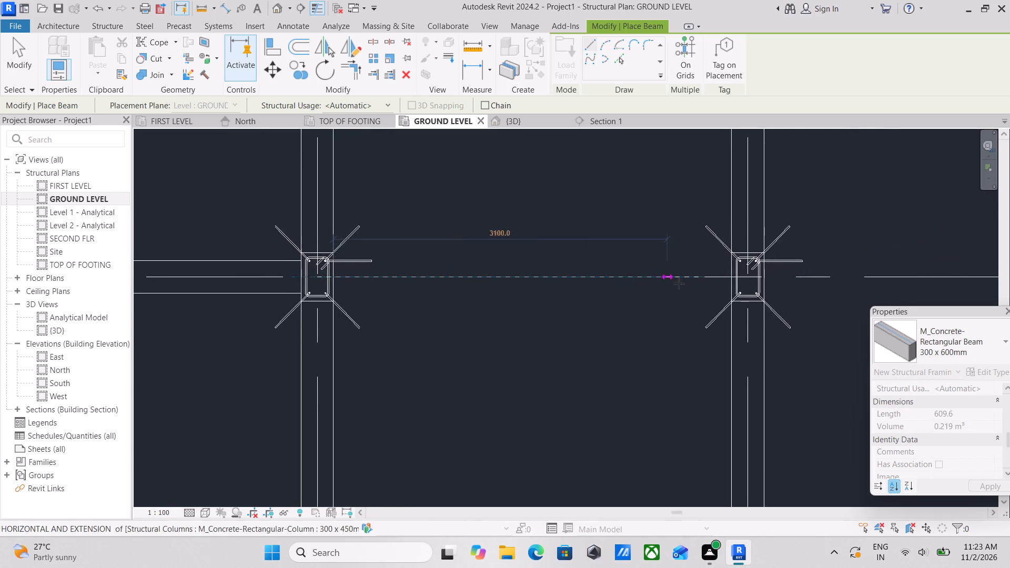
{"action": "scroll", "coordinate": [695, 285], "scroll_direction": "up", "scroll_amount": 3}
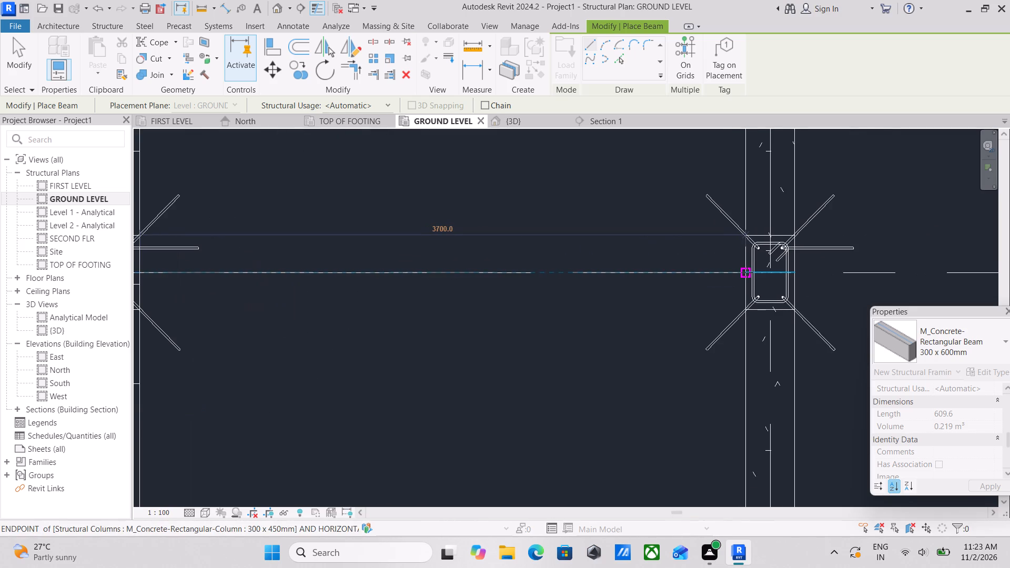
{"action": "left_click", "coordinate": [747, 272]}
{"action": "key", "text": "Escape"}
Place a 3700 mm long beam along grid line C between the facing edges of columns C-4 and C-5.
{"action": "scroll", "coordinate": [747, 272], "scroll_direction": "down", "scroll_amount": 15}
{"action": "middle_click_drag", "start_coordinate": [766, 256], "coordinate": [632, 263]}
{"action": "scroll", "coordinate": [673, 288], "scroll_direction": "up", "scroll_amount": 13}
{"action": "left_click", "coordinate": [579, 231]}
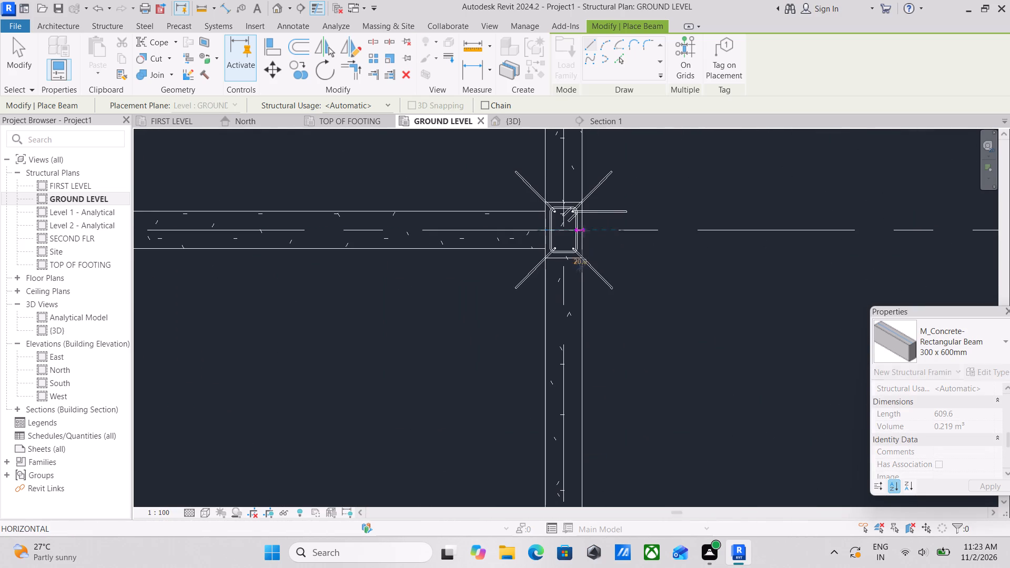
{"action": "scroll", "coordinate": [700, 234], "scroll_direction": "down", "scroll_amount": 1}
{"action": "middle_click_drag", "start_coordinate": [700, 234], "coordinate": [477, 285]}
{"action": "scroll", "coordinate": [583, 286], "scroll_direction": "down", "scroll_amount": 2}
{"action": "middle_click_drag", "start_coordinate": [579, 286], "coordinate": [524, 293]}
{"action": "scroll", "coordinate": [678, 291], "scroll_direction": "up", "scroll_amount": 1}
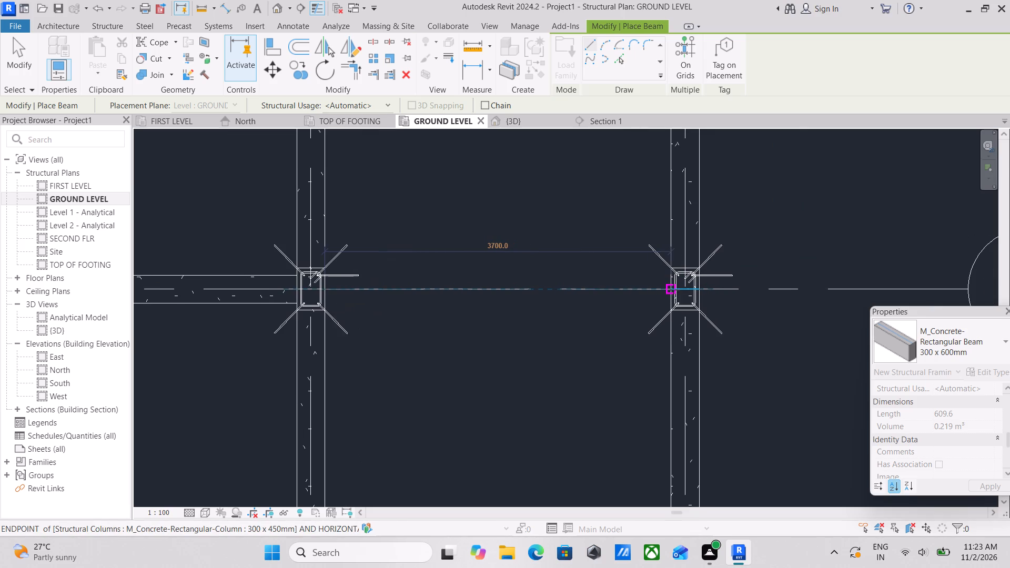
{"action": "left_click", "coordinate": [673, 290]}
{"action": "key", "text": "Escape"}
Place a 3700 mm long beam along grid line B between the facing edges of columns B-5 and B-4.
{"action": "scroll", "coordinate": [673, 290], "scroll_direction": "down", "scroll_amount": 7}
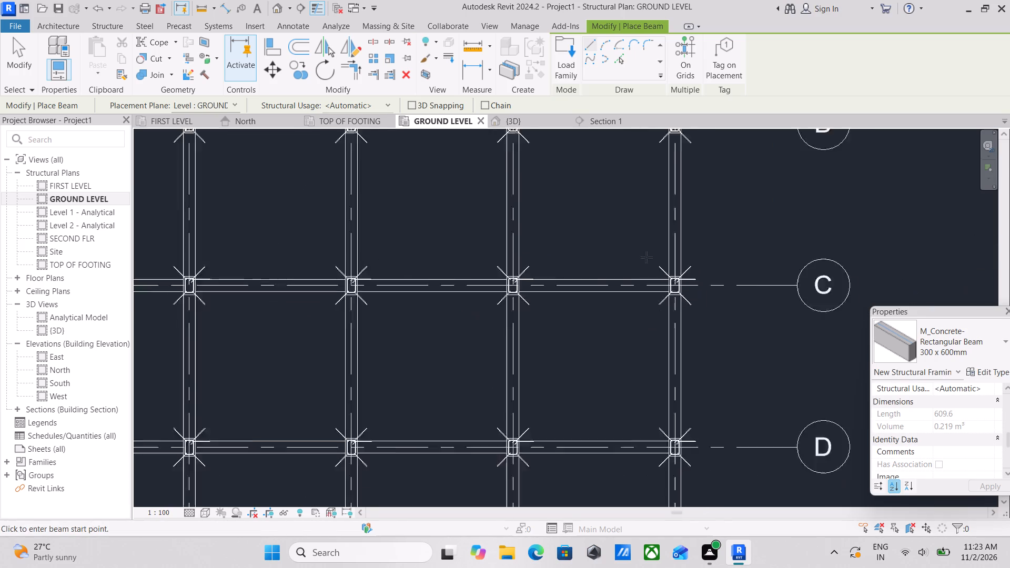
{"action": "scroll", "coordinate": [647, 257], "scroll_direction": "down", "scroll_amount": 2}
{"action": "middle_click_drag", "start_coordinate": [639, 253], "coordinate": [712, 387]}
{"action": "scroll", "coordinate": [509, 284], "scroll_direction": "down", "scroll_amount": 3}
{"action": "middle_click_drag", "start_coordinate": [509, 283], "coordinate": [565, 291]}
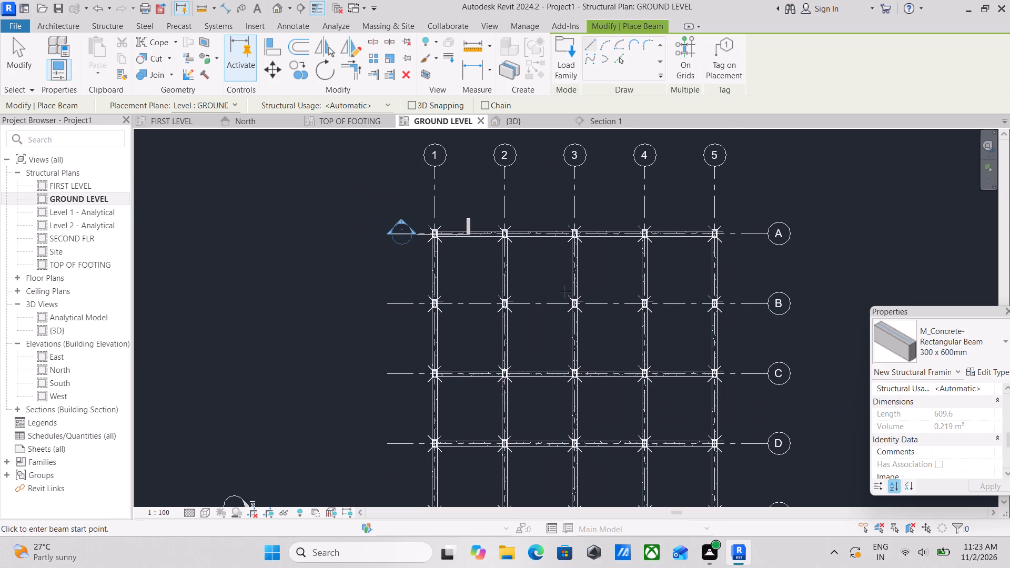
{"action": "scroll", "coordinate": [731, 313], "scroll_direction": "up", "scroll_amount": 3}
{"action": "scroll", "coordinate": [669, 312], "scroll_direction": "up", "scroll_amount": 4}
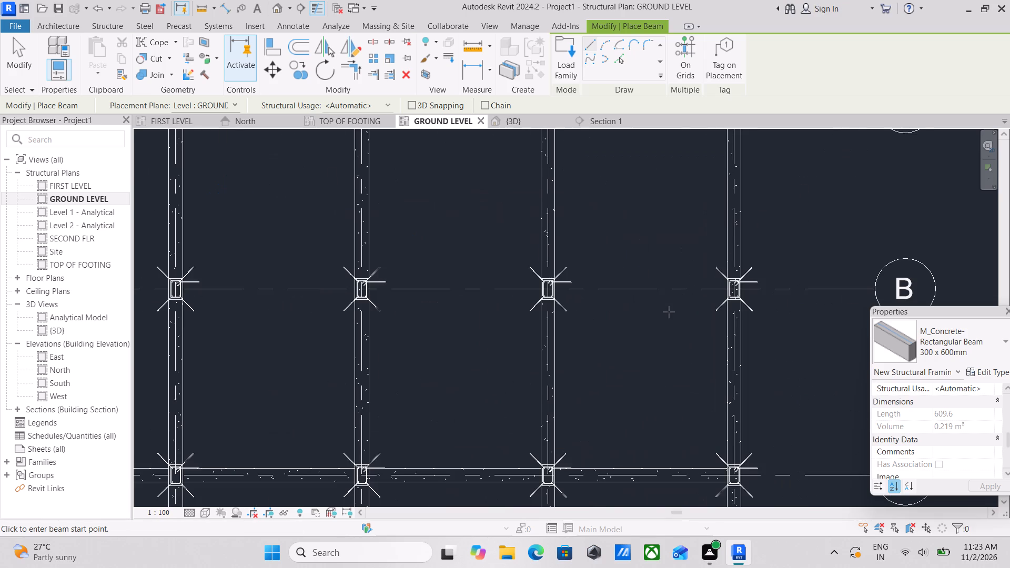
{"action": "scroll", "coordinate": [687, 289], "scroll_direction": "up", "scroll_amount": 2}
{"action": "scroll", "coordinate": [736, 300], "scroll_direction": "up", "scroll_amount": 5}
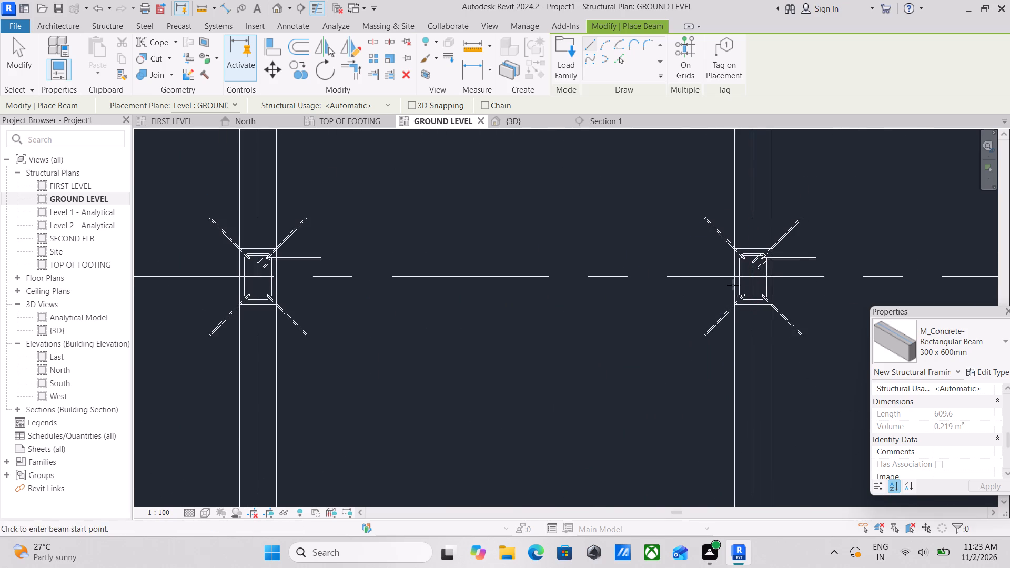
{"action": "left_click_drag", "start_coordinate": [735, 279], "coordinate": [729, 277]}
{"action": "scroll", "coordinate": [488, 291], "scroll_direction": "down", "scroll_amount": 3}
{"action": "middle_click_drag", "start_coordinate": [494, 295], "coordinate": [603, 285]}
{"action": "left_click", "coordinate": [457, 271]}
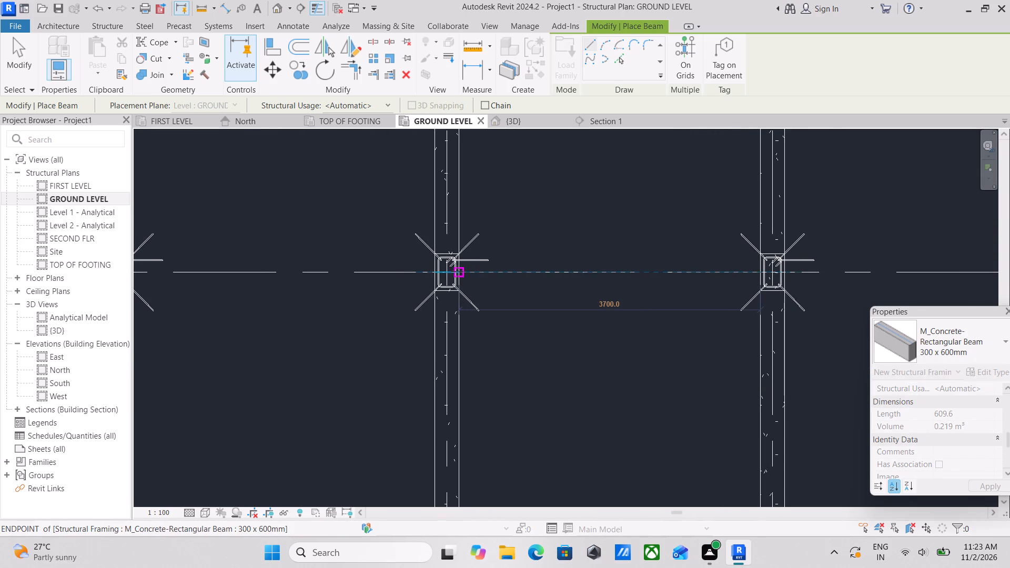
Place a 3700 mm long beam along grid line B between the facing edges of columns B-4 and B-3.
{"action": "scroll", "coordinate": [437, 269], "scroll_direction": "up", "scroll_amount": 1}
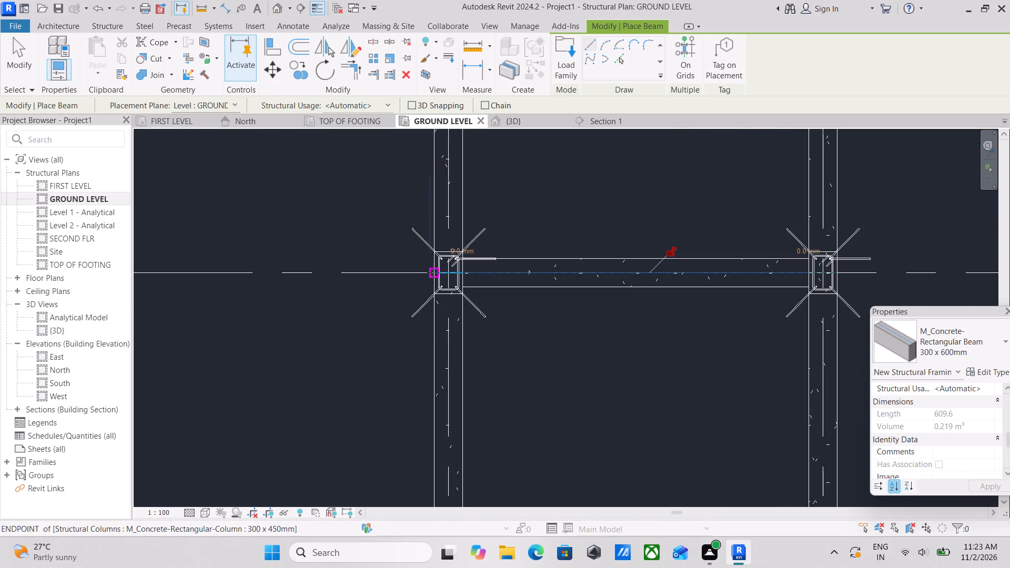
{"action": "left_click", "coordinate": [438, 273]}
{"action": "scroll", "coordinate": [298, 277], "scroll_direction": "down", "scroll_amount": 1}
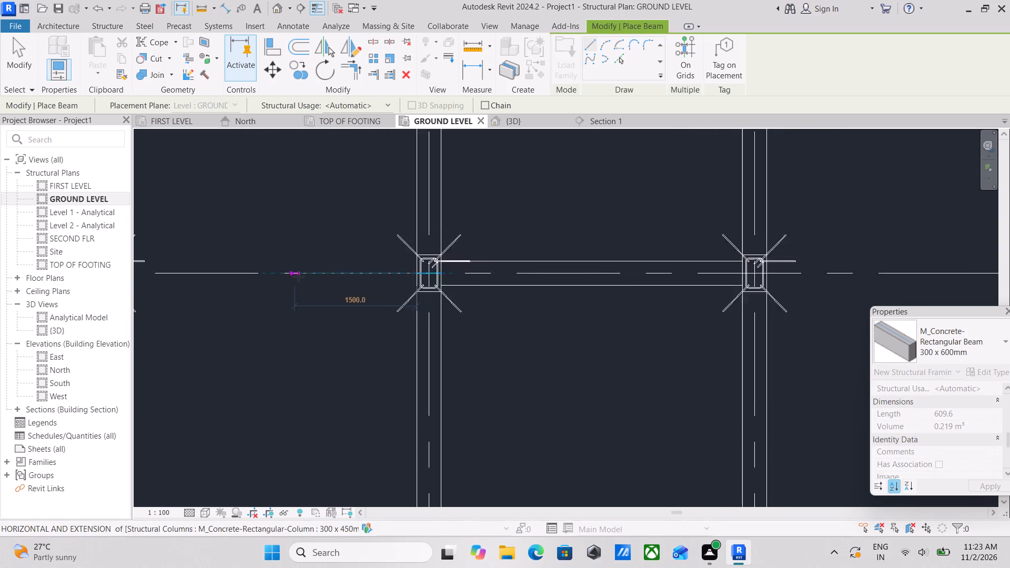
{"action": "middle_click_drag", "start_coordinate": [298, 277], "coordinate": [618, 309]}
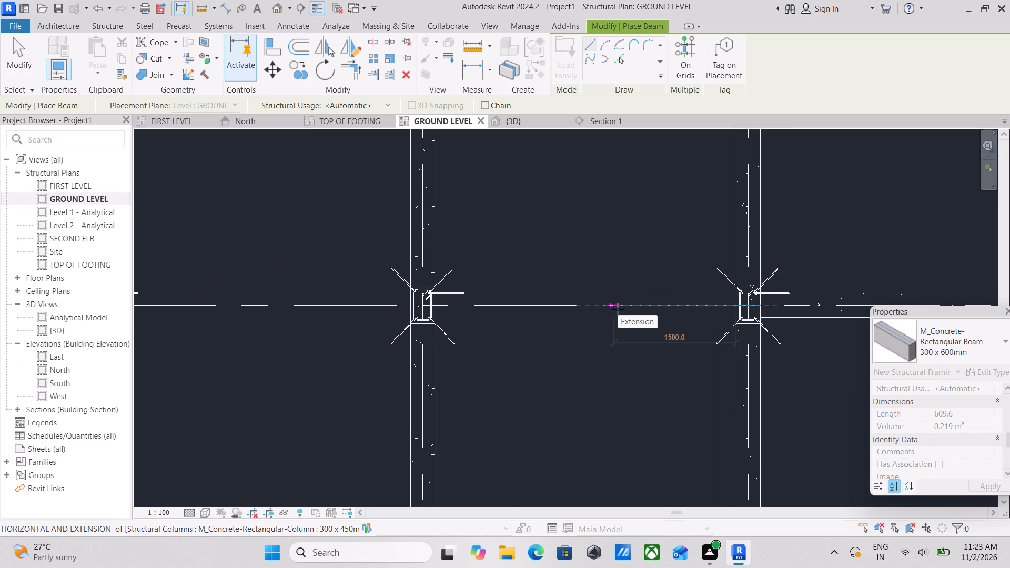
{"action": "scroll", "coordinate": [579, 301], "scroll_direction": "down", "scroll_amount": 3}
{"action": "middle_click_drag", "start_coordinate": [579, 301], "coordinate": [702, 317]}
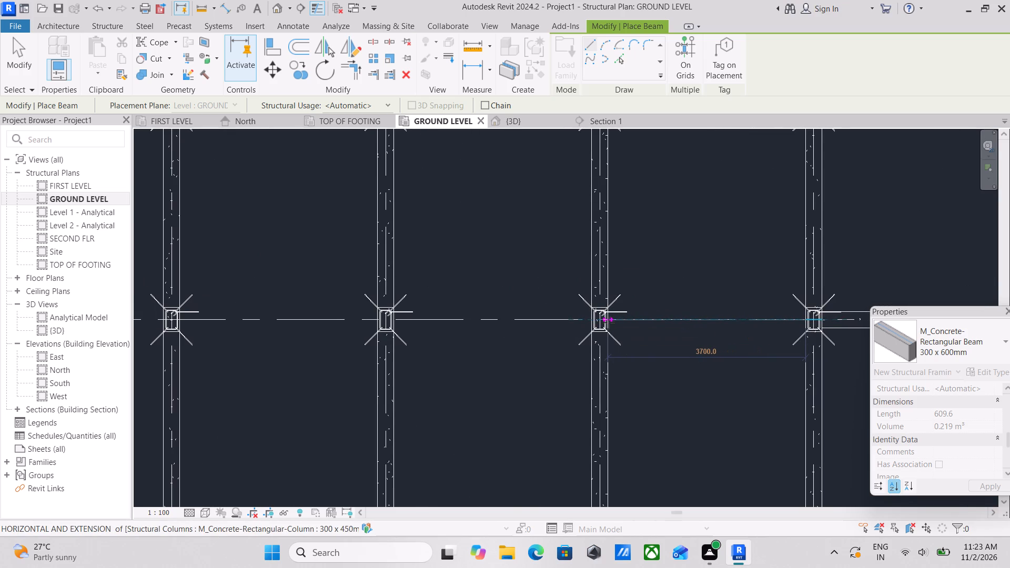
{"action": "scroll", "coordinate": [609, 322], "scroll_direction": "up", "scroll_amount": 5}
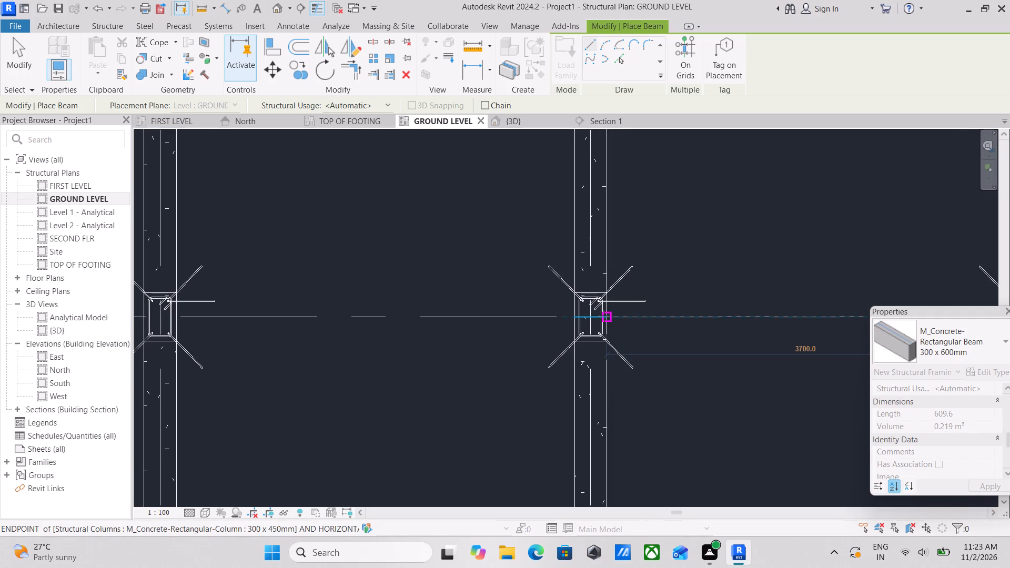
{"action": "left_click", "coordinate": [604, 316]}
{"action": "scroll", "coordinate": [608, 317], "scroll_direction": "down", "scroll_amount": 4}
{"action": "key", "text": "Escape"}
Place a 3700 mm long beam along grid line B between the facing edges of columns B-3 and B-2.
{"action": "scroll", "coordinate": [596, 331], "scroll_direction": "up", "scroll_amount": 3}
{"action": "scroll", "coordinate": [641, 321], "scroll_direction": "up", "scroll_amount": 2}
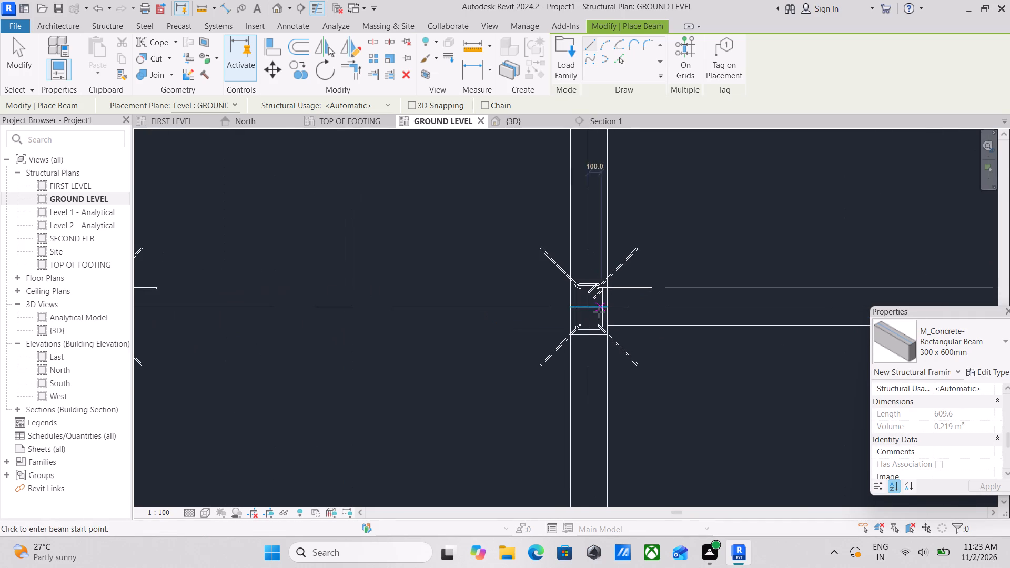
{"action": "left_click", "coordinate": [572, 310]}
{"action": "scroll", "coordinate": [461, 324], "scroll_direction": "down", "scroll_amount": 1}
{"action": "middle_click_drag", "start_coordinate": [461, 324], "coordinate": [635, 354]}
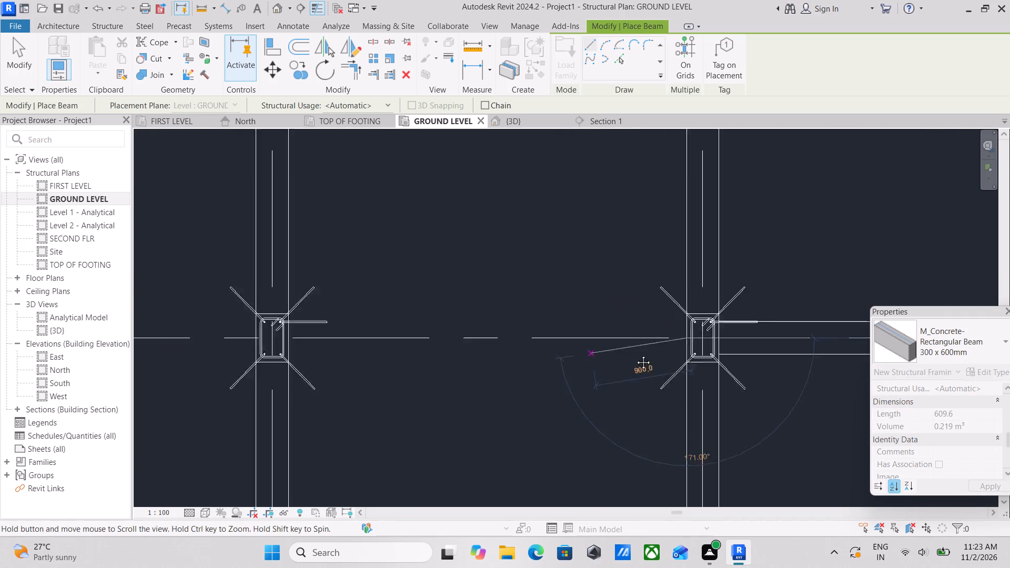
{"action": "middle_click_drag", "start_coordinate": [635, 354], "coordinate": [700, 358]}
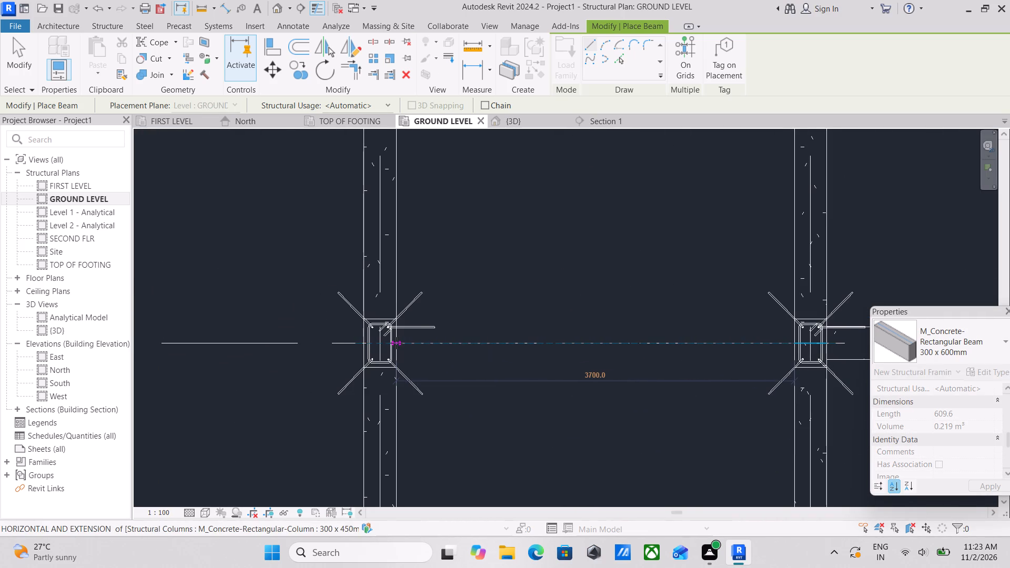
{"action": "left_click", "coordinate": [393, 342]}
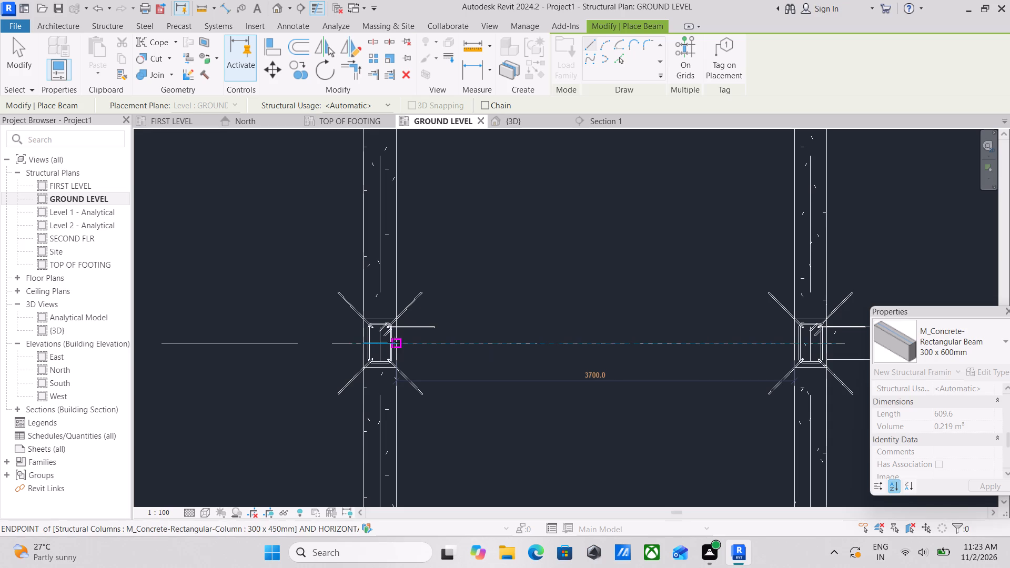
{"action": "key", "text": "Escape"}
Place a 3700 mm long beam along grid line B between columns B-2 and B-1, and end beam placement.
{"action": "scroll", "coordinate": [393, 342], "scroll_direction": "down", "scroll_amount": 3}
{"action": "middle_click_drag", "start_coordinate": [394, 342], "coordinate": [625, 329]}
{"action": "scroll", "coordinate": [581, 340], "scroll_direction": "up", "scroll_amount": 7}
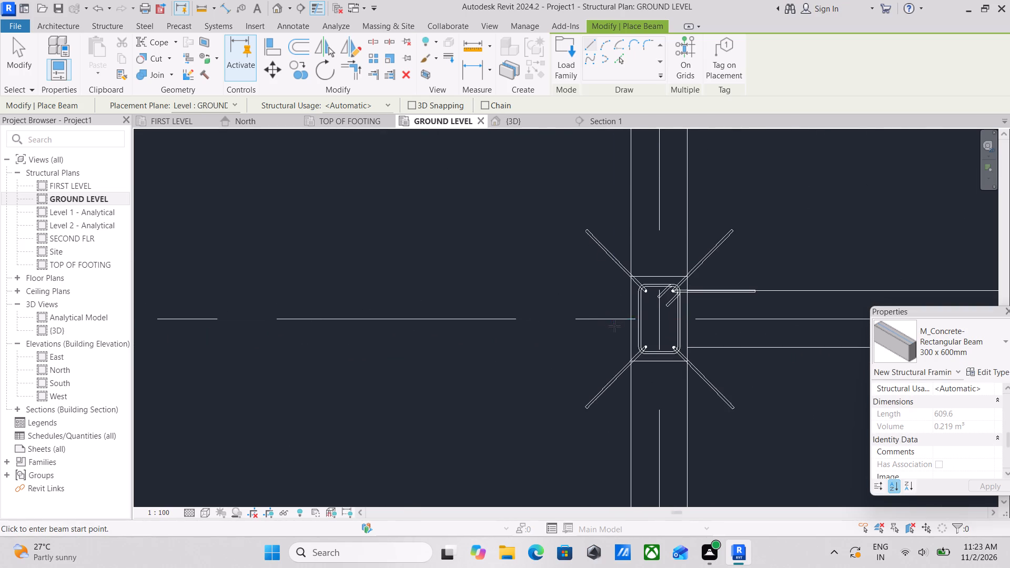
{"action": "left_click", "coordinate": [635, 318]}
{"action": "scroll", "coordinate": [487, 330], "scroll_direction": "down", "scroll_amount": 1}
{"action": "middle_click_drag", "start_coordinate": [487, 330], "coordinate": [616, 328]}
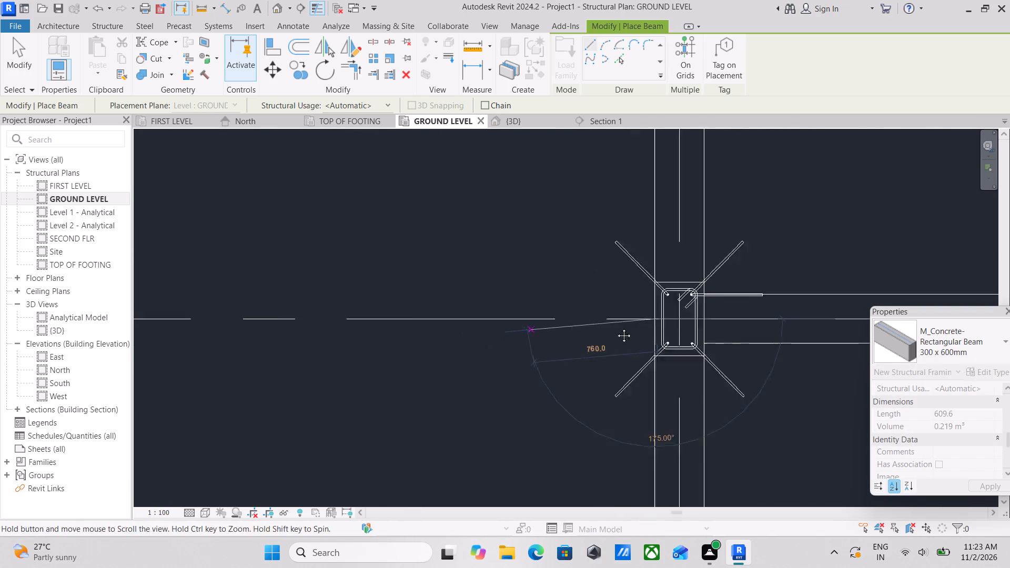
{"action": "middle_click_drag", "start_coordinate": [616, 328], "coordinate": [732, 331]}
{"action": "scroll", "coordinate": [583, 343], "scroll_direction": "down", "scroll_amount": 2}
{"action": "middle_click_drag", "start_coordinate": [583, 344], "coordinate": [659, 335]}
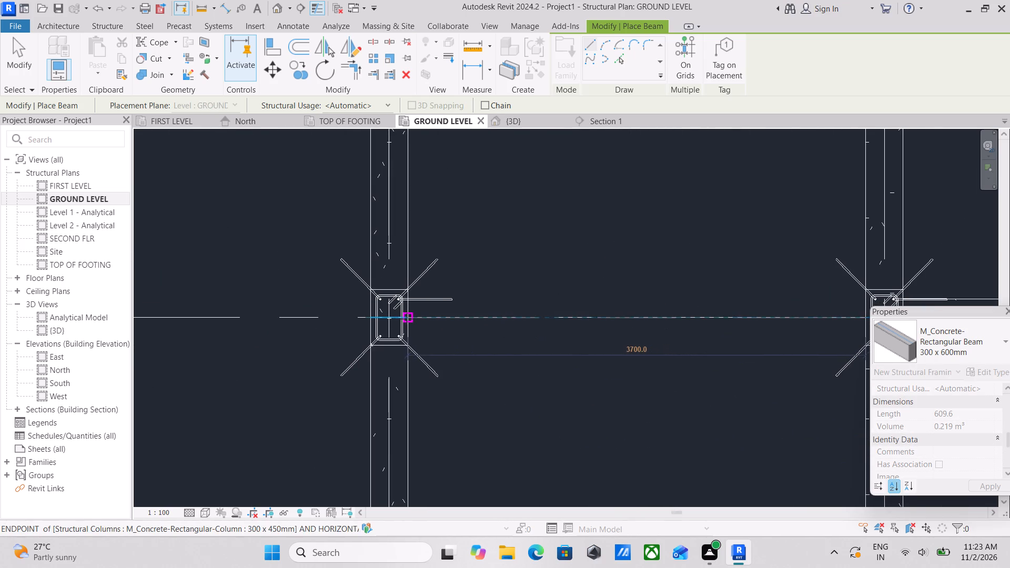
{"action": "left_click", "coordinate": [407, 319]}
{"action": "key", "text": "Escape"}
{"action": "scroll", "coordinate": [459, 321], "scroll_direction": "down", "scroll_amount": 4}
{"action": "scroll", "coordinate": [558, 298], "scroll_direction": "down", "scroll_amount": 8}
{"action": "middle_click_drag", "start_coordinate": [613, 268], "coordinate": [579, 276]}
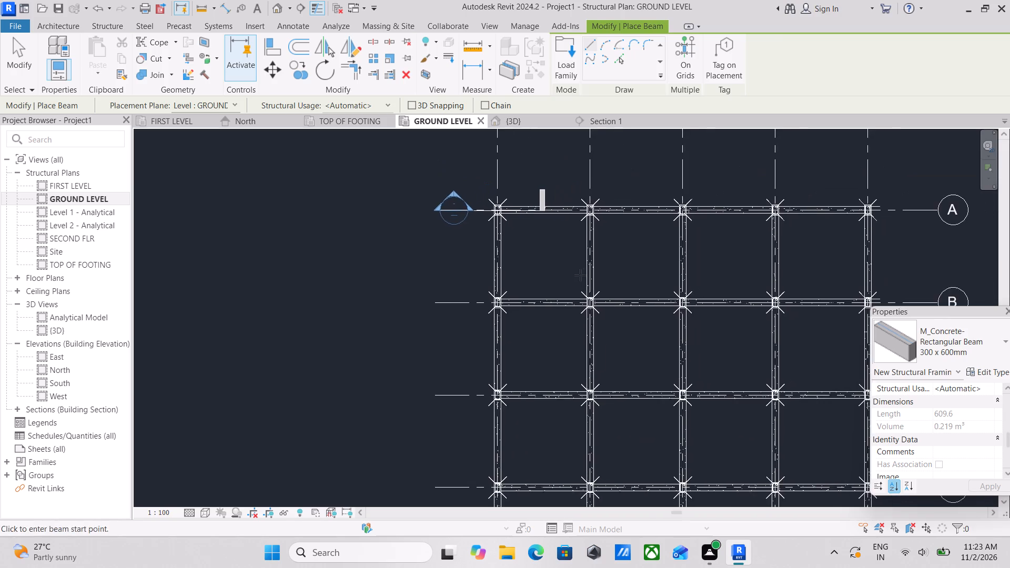
{"action": "key", "text": "Escape"}
{"action": "scroll", "coordinate": [589, 272], "scroll_direction": "down", "scroll_amount": 4}
{"action": "key", "text": "Escape"}
{"action": "scroll", "coordinate": [644, 270], "scroll_direction": "down", "scroll_amount": 3}
{"action": "middle_click_drag", "start_coordinate": [648, 273], "coordinate": [592, 270]}
{"action": "key", "text": "Escape"}
{"action": "scroll", "coordinate": [632, 292], "scroll_direction": "up", "scroll_amount": 4}
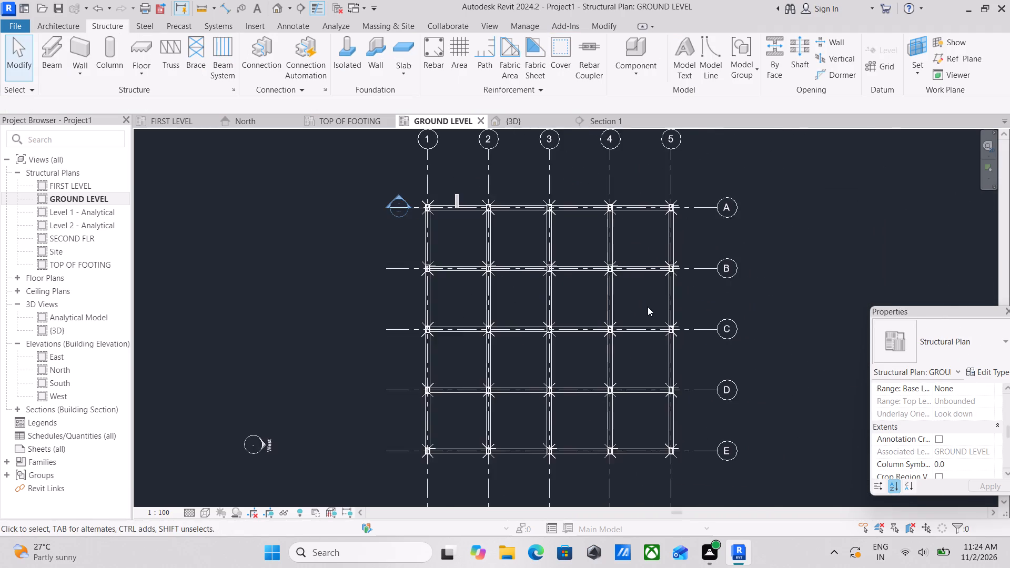
{"action": "key", "text": "Escape"}
{"action": "scroll", "coordinate": [643, 305], "scroll_direction": "up", "scroll_amount": 2}
Examine the ground-level beam layout in the 3D view from several angles and from the top.
{"action": "left_click", "coordinate": [518, 117]}
{"action": "scroll", "coordinate": [612, 307], "scroll_direction": "down", "scroll_amount": 4}
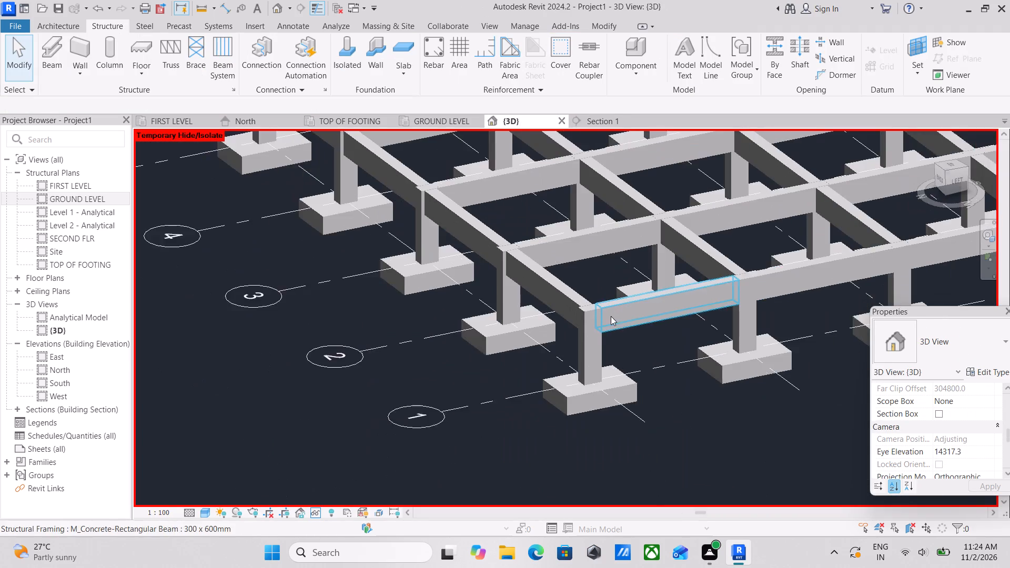
{"action": "scroll", "coordinate": [609, 316], "scroll_direction": "down", "scroll_amount": 4}
{"action": "middle_click_drag", "start_coordinate": [554, 288], "coordinate": [518, 378], "text": "shift"}
{"action": "middle_click_drag", "start_coordinate": [533, 361], "coordinate": [511, 226], "text": "shift"}
{"action": "scroll", "coordinate": [726, 303], "scroll_direction": "down", "scroll_amount": 2}
{"action": "middle_click_drag", "start_coordinate": [717, 301], "coordinate": [570, 372], "text": "shift"}
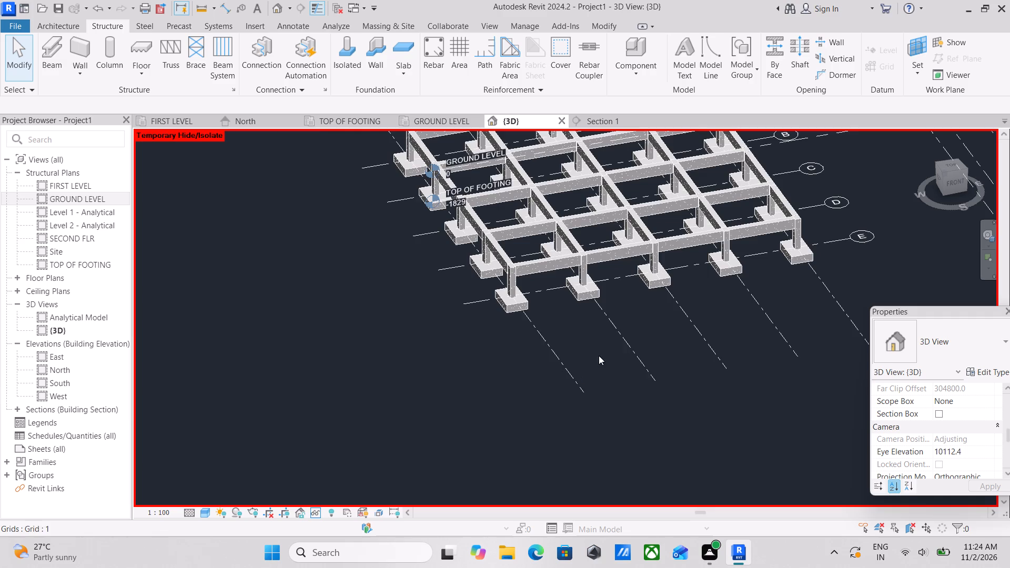
{"action": "scroll", "coordinate": [644, 304], "scroll_direction": "up", "scroll_amount": 6}
{"action": "scroll", "coordinate": [605, 299], "scroll_direction": "down", "scroll_amount": 1}
{"action": "middle_click_drag", "start_coordinate": [605, 299], "coordinate": [745, 448], "text": "shift"}
{"action": "scroll", "coordinate": [734, 443], "scroll_direction": "up", "scroll_amount": 1, "text": "shift"}
{"action": "scroll", "coordinate": [651, 374], "scroll_direction": "down", "scroll_amount": 1}
{"action": "middle_click_drag", "start_coordinate": [647, 371], "coordinate": [654, 317]}
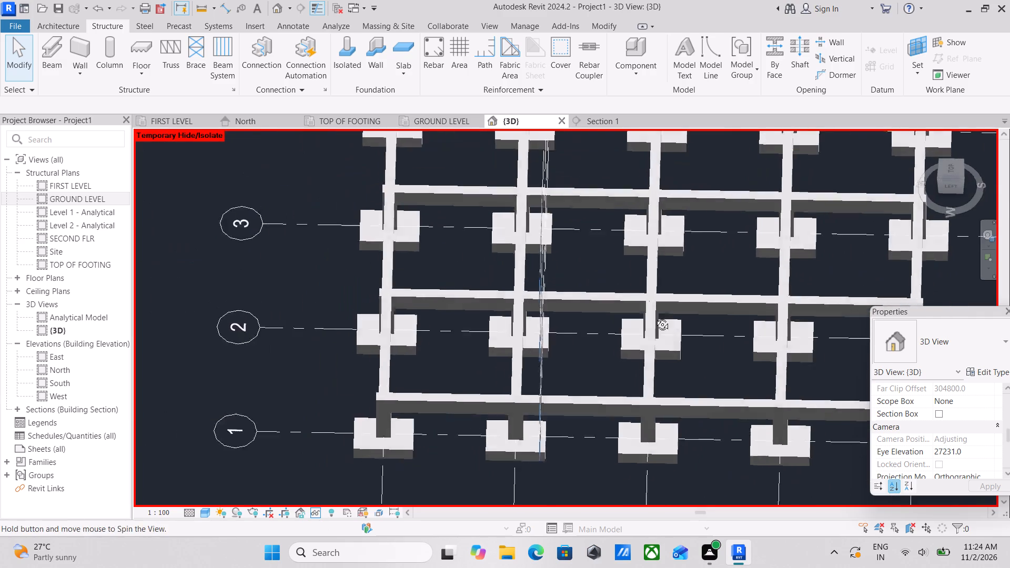
{"action": "middle_click_drag", "start_coordinate": [654, 317], "coordinate": [655, 307]}
{"action": "middle_click_drag", "start_coordinate": [637, 344], "coordinate": [645, 377]}
{"action": "scroll", "coordinate": [575, 383], "scroll_direction": "down", "scroll_amount": 3}
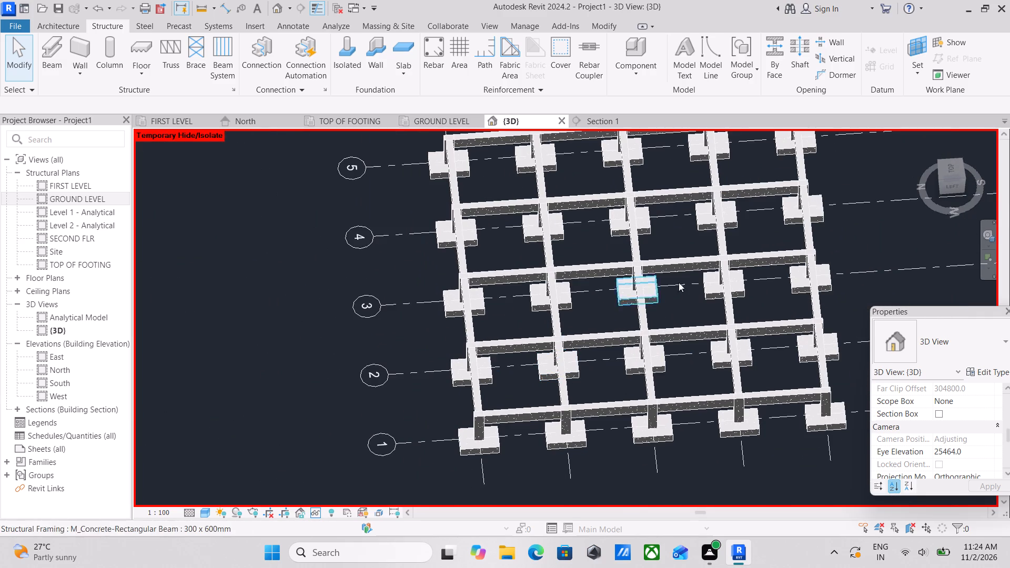
{"action": "left_click", "coordinate": [960, 167]}
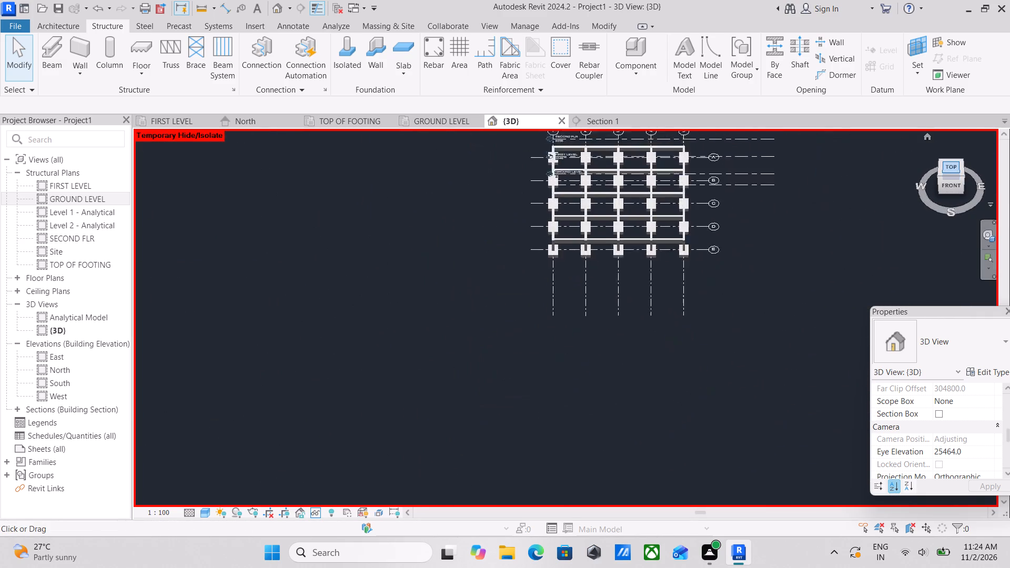
{"action": "left_click", "coordinate": [952, 165]}
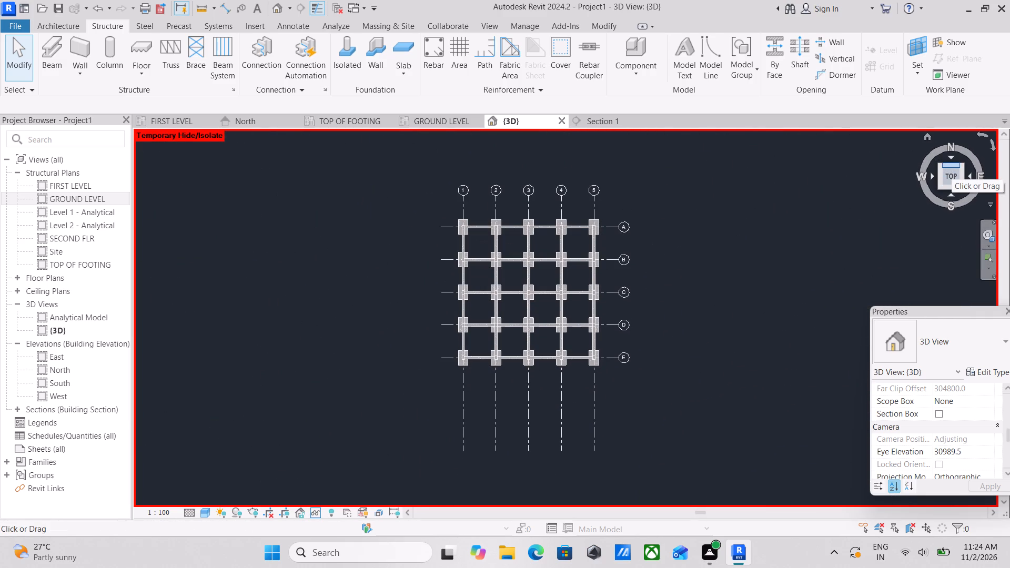
{"action": "scroll", "coordinate": [792, 246], "scroll_direction": "up", "scroll_amount": 4}
{"action": "scroll", "coordinate": [287, 212], "scroll_direction": "up", "scroll_amount": 4}
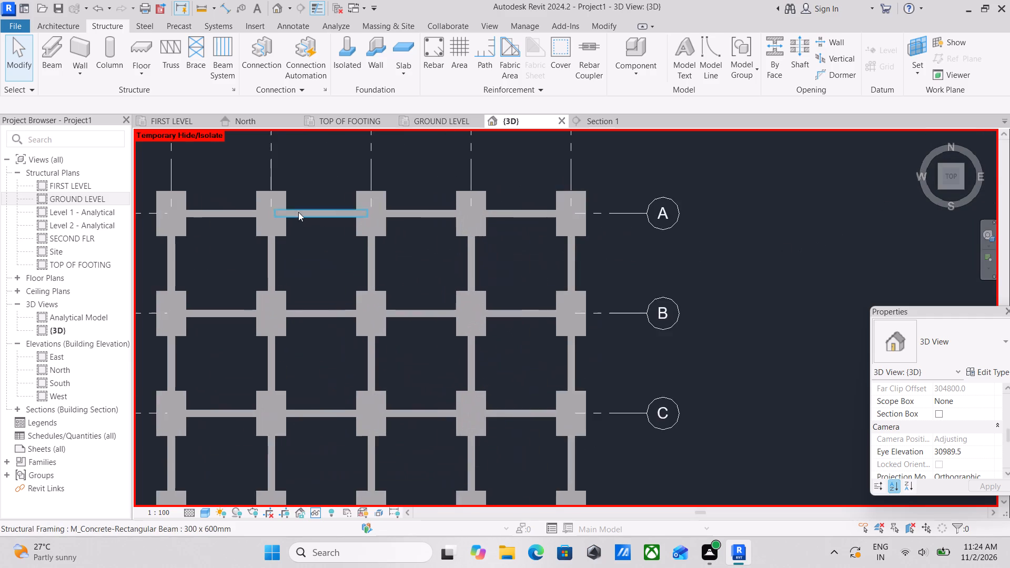
{"action": "scroll", "coordinate": [338, 238], "scroll_direction": "up", "scroll_amount": 2}
{"action": "middle_click_drag", "start_coordinate": [292, 253], "coordinate": [562, 288]}
{"action": "scroll", "coordinate": [458, 331], "scroll_direction": "down", "scroll_amount": 1}
{"action": "middle_click_drag", "start_coordinate": [457, 331], "coordinate": [499, 362]}
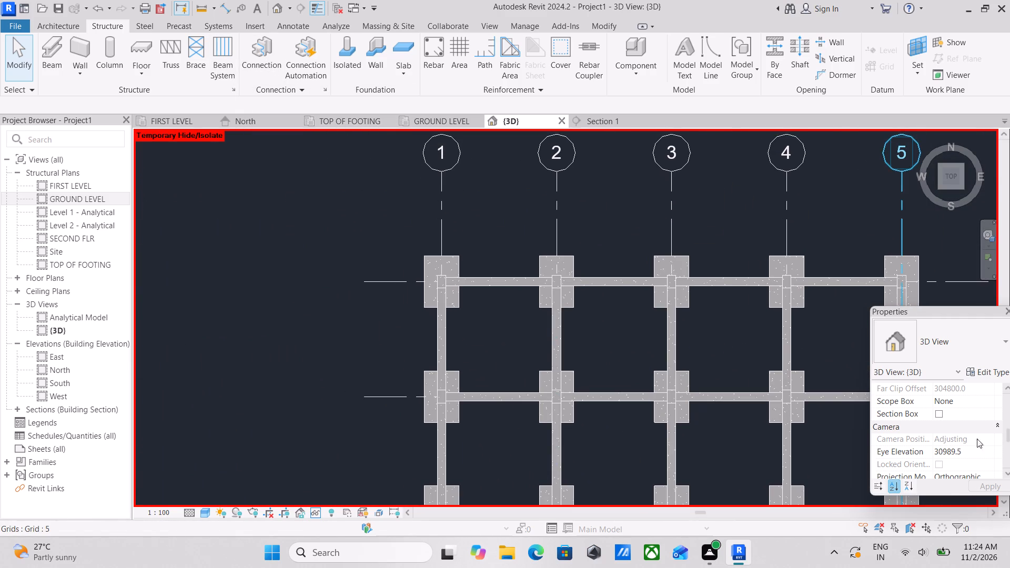
In the ground level plan, draw a building section across the grid line 1 beam, midway between grid lines A and B.
{"action": "left_click", "coordinate": [419, 117]}
{"action": "scroll", "coordinate": [304, 207], "scroll_direction": "up", "scroll_amount": 3}
{"action": "middle_click_drag", "start_coordinate": [305, 207], "coordinate": [383, 294]}
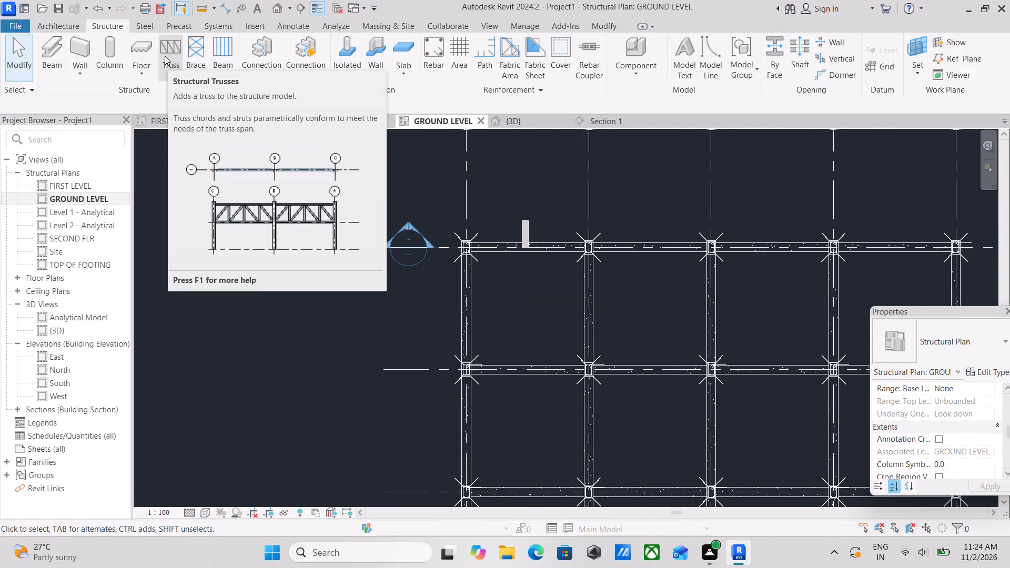
{"action": "scroll", "coordinate": [461, 340], "scroll_direction": "up", "scroll_amount": 3}
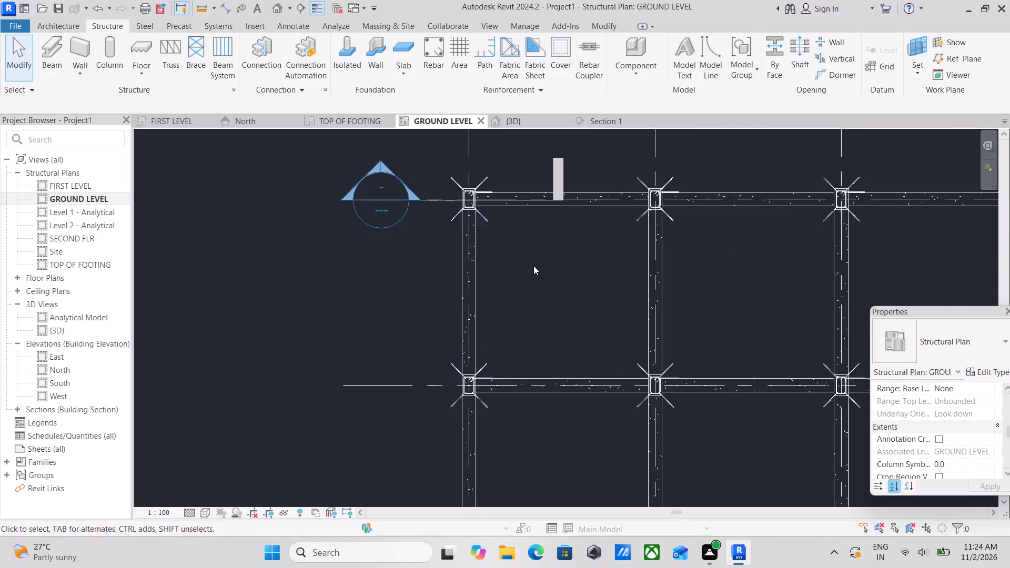
{"action": "middle_click_drag", "start_coordinate": [533, 268], "coordinate": [541, 322]}
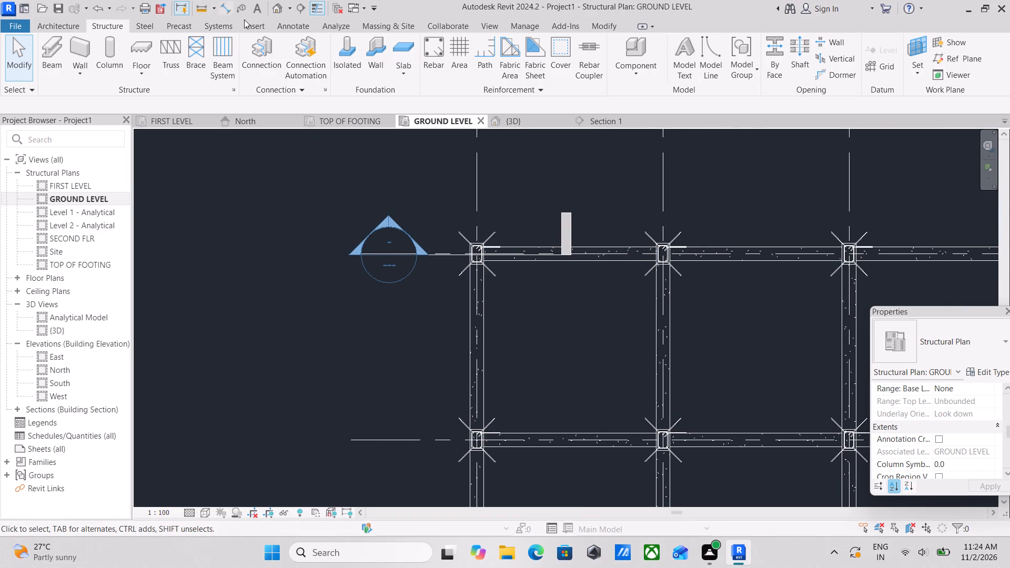
{"action": "left_click", "coordinate": [302, 10]}
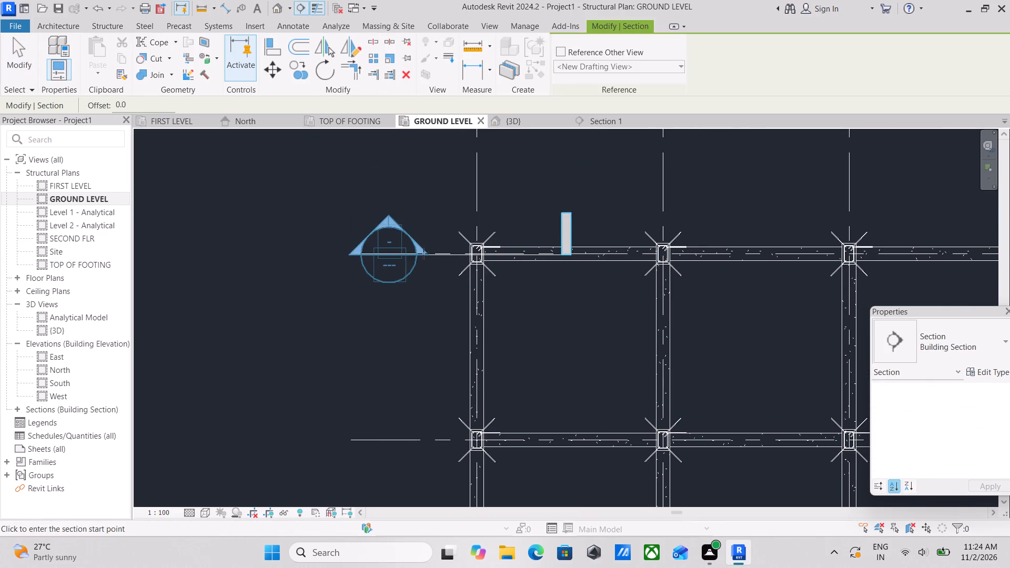
{"action": "middle_click_drag", "start_coordinate": [423, 253], "coordinate": [384, 192]}
{"action": "left_click", "coordinate": [388, 283]}
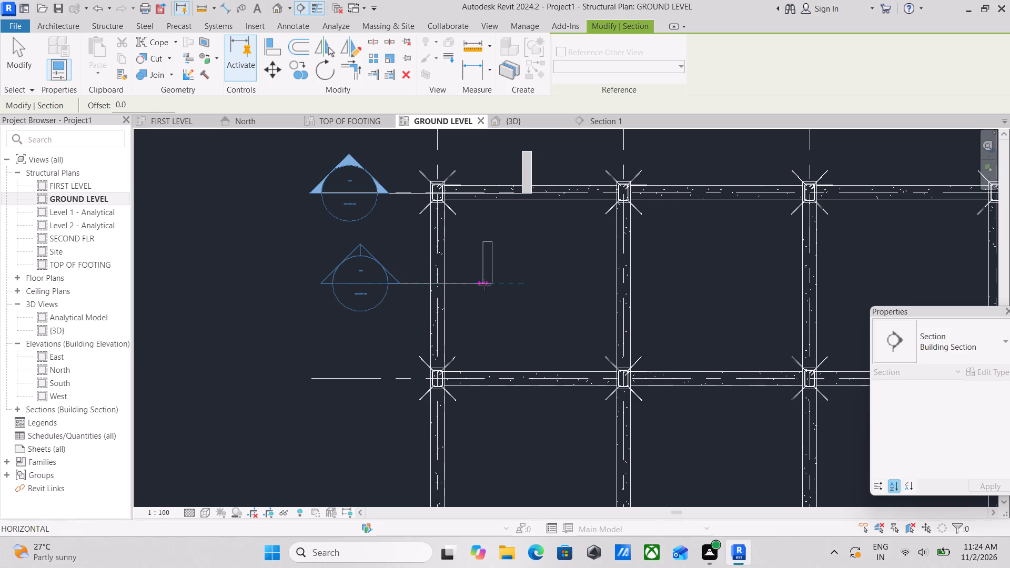
{"action": "left_click", "coordinate": [492, 285]}
Shorten the new section's view depth so its far boundary stays close to the cut line, short of grid line A.
{"action": "scroll", "coordinate": [456, 233], "scroll_direction": "down", "scroll_amount": 2}
{"action": "middle_click_drag", "start_coordinate": [454, 236], "coordinate": [455, 258]}
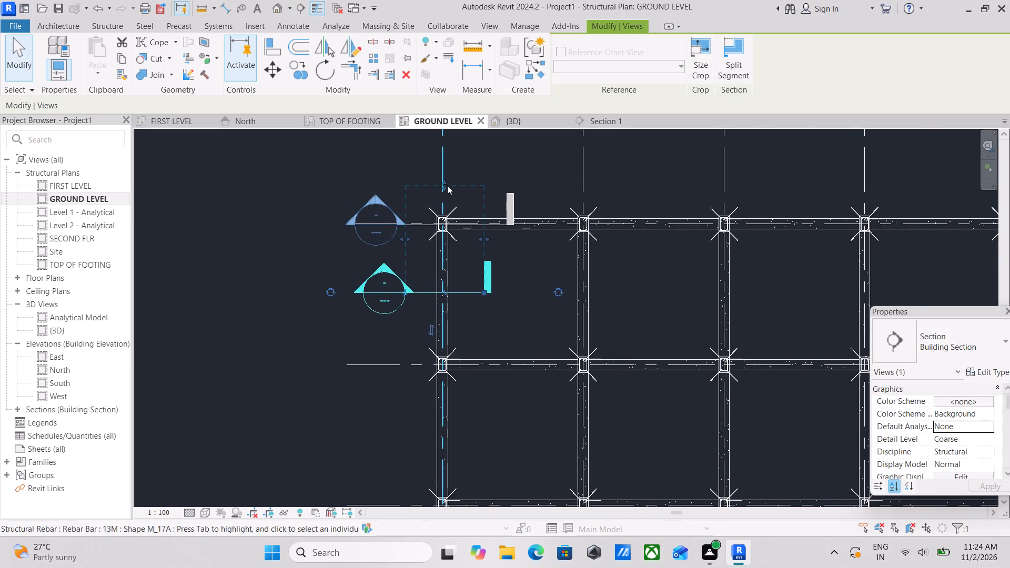
{"action": "left_click_drag", "start_coordinate": [447, 185], "coordinate": [460, 270]}
{"action": "scroll", "coordinate": [453, 278], "scroll_direction": "up", "scroll_amount": 4}
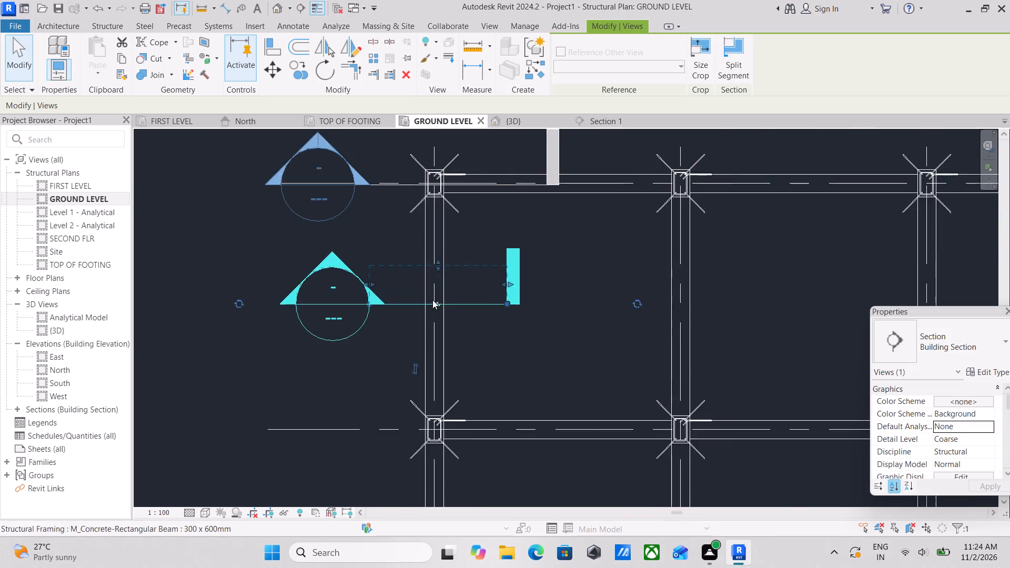
{"action": "scroll", "coordinate": [432, 300], "scroll_direction": "up", "scroll_amount": 4}
{"action": "left_click_drag", "start_coordinate": [456, 238], "coordinate": [458, 255]}
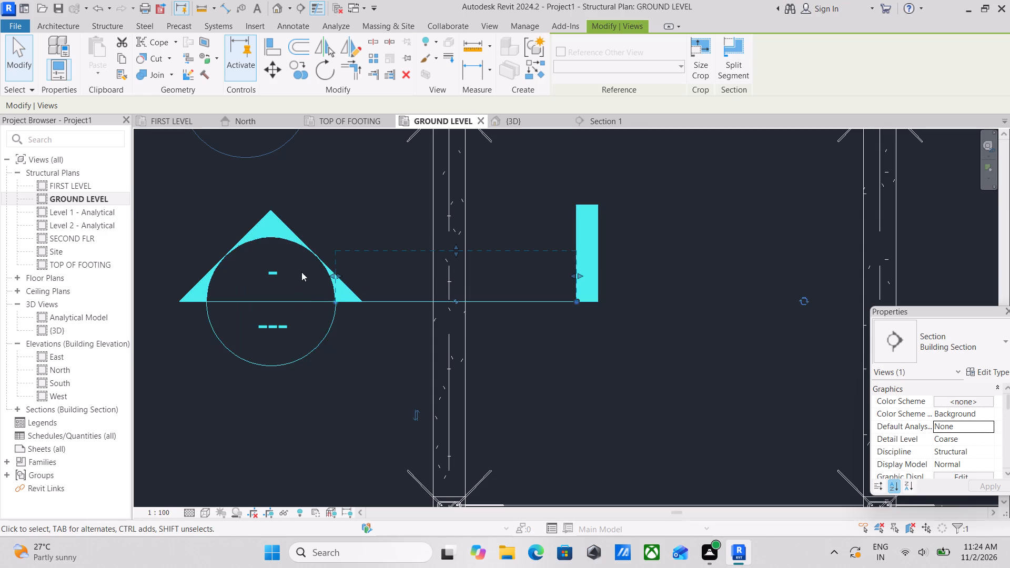
Open the new section's view and zoom in on the cut beam.
{"action": "right_click", "coordinate": [278, 240]}
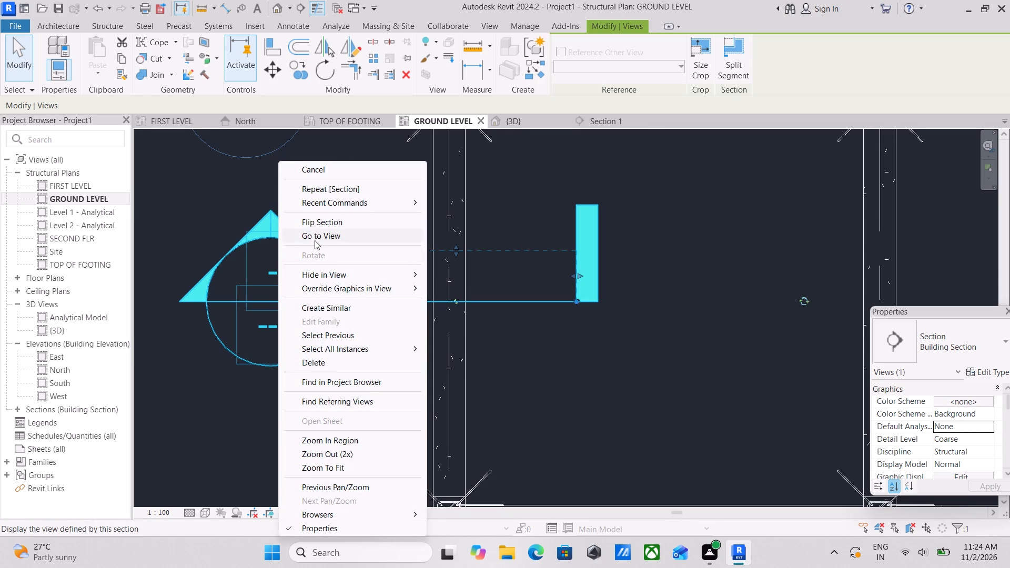
{"action": "left_click", "coordinate": [315, 240]}
{"action": "scroll", "coordinate": [501, 305], "scroll_direction": "down", "scroll_amount": 3}
{"action": "middle_click_drag", "start_coordinate": [570, 326], "coordinate": [539, 298]}
{"action": "scroll", "coordinate": [539, 298], "scroll_direction": "up", "scroll_amount": 3}
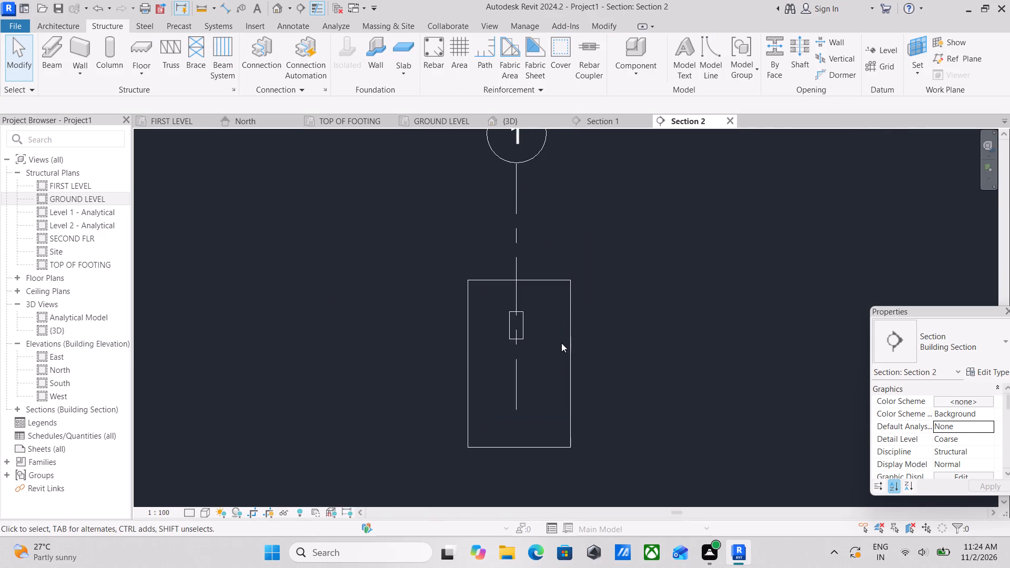
{"action": "scroll", "coordinate": [538, 333], "scroll_direction": "up", "scroll_amount": 3}
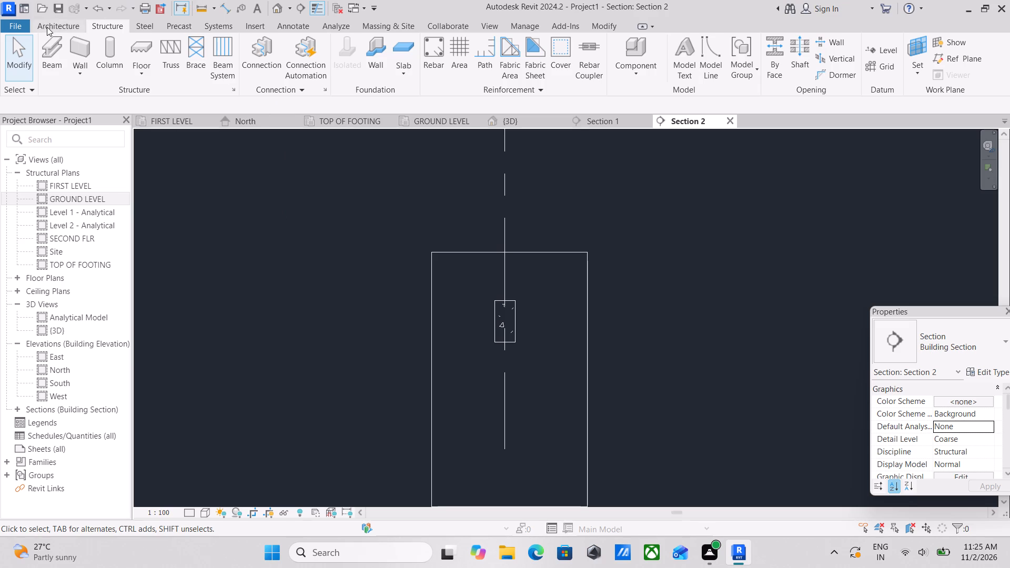
Tighten the section view's crop region so its top and bottom edges sit close around the cut beam.
{"action": "scroll", "coordinate": [410, 360], "scroll_direction": "down", "scroll_amount": 1}
{"action": "middle_click_drag", "start_coordinate": [410, 360], "coordinate": [397, 256]}
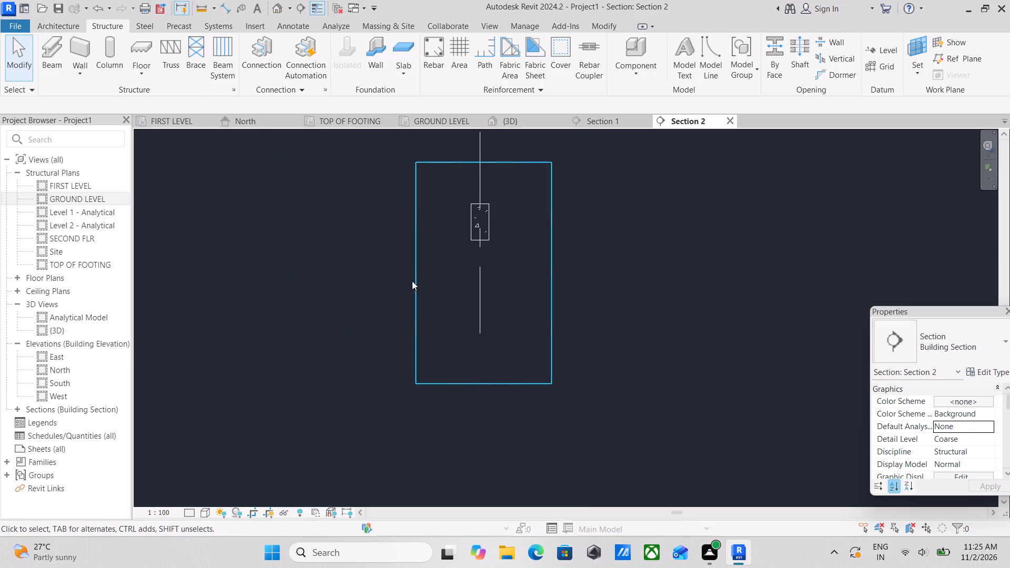
{"action": "left_click", "coordinate": [412, 281]}
{"action": "scroll", "coordinate": [497, 403], "scroll_direction": "up", "scroll_amount": 2}
{"action": "left_click_drag", "start_coordinate": [481, 376], "coordinate": [481, 341]}
{"action": "left_click_drag", "start_coordinate": [476, 285], "coordinate": [474, 263]}
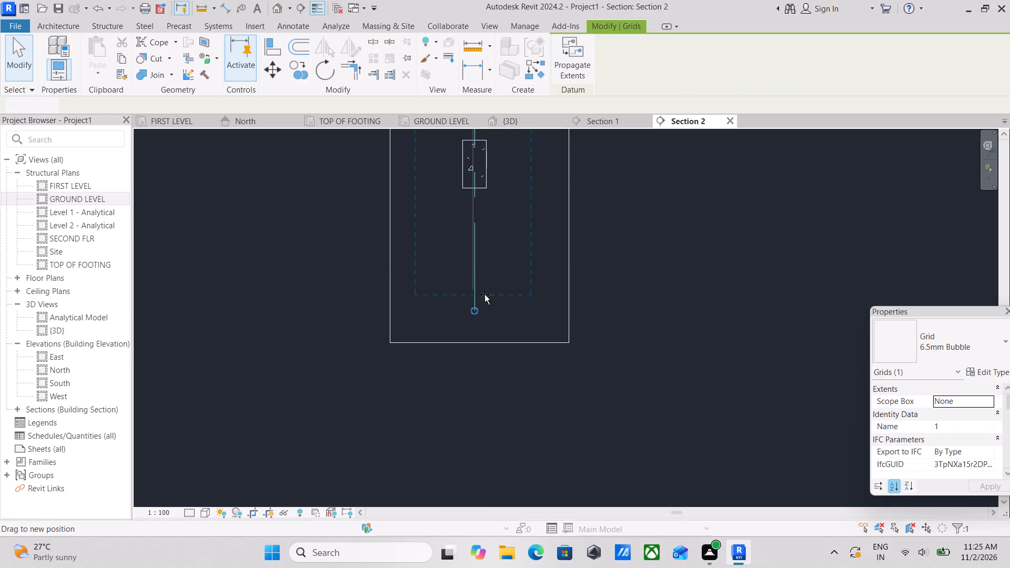
{"action": "scroll", "coordinate": [486, 311], "scroll_direction": "down", "scroll_amount": 1}
{"action": "middle_click_drag", "start_coordinate": [485, 315], "coordinate": [484, 373]}
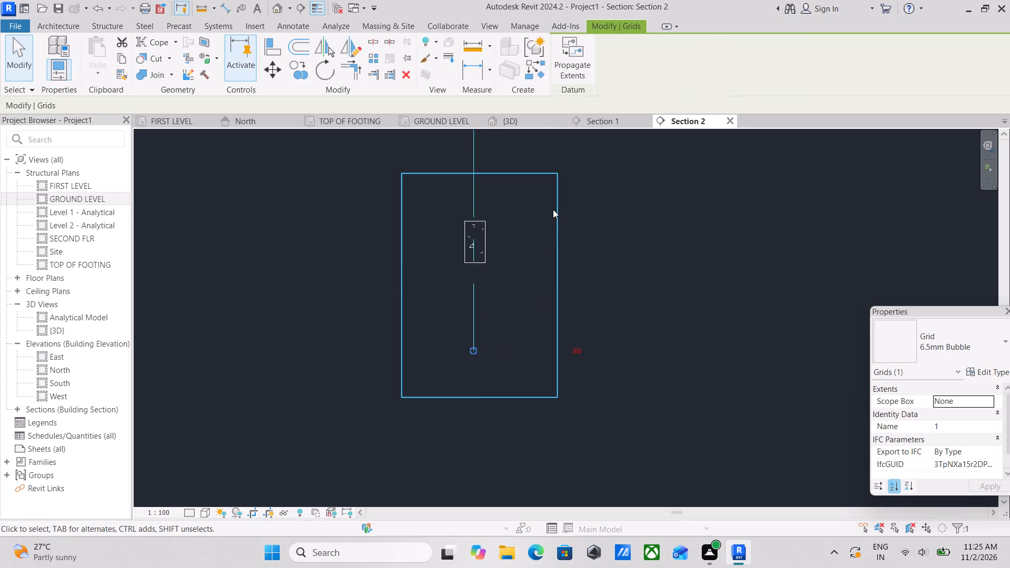
{"action": "left_click", "coordinate": [554, 210]}
{"action": "left_click_drag", "start_coordinate": [483, 171], "coordinate": [485, 190]}
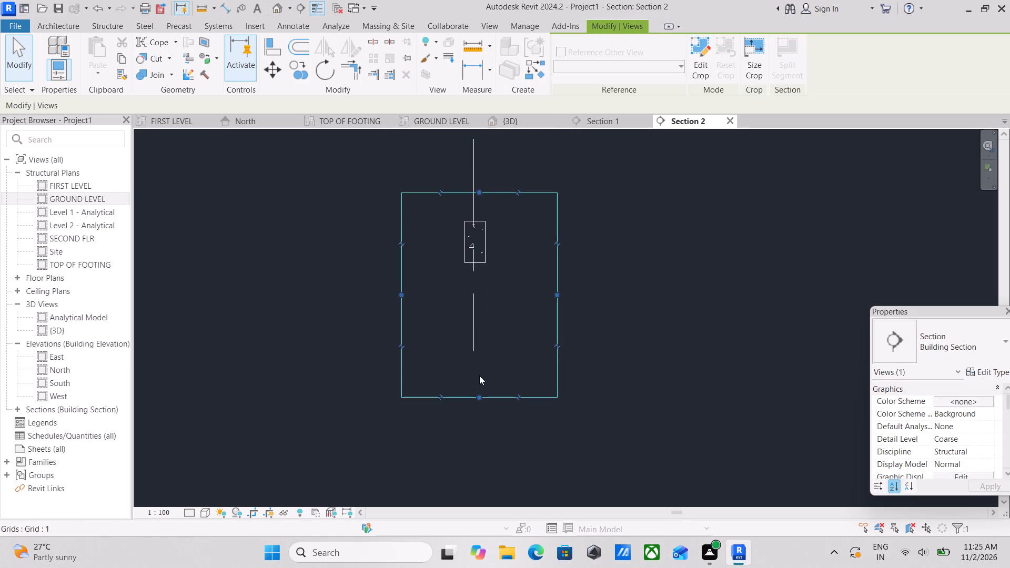
{"action": "left_click_drag", "start_coordinate": [479, 395], "coordinate": [480, 291]}
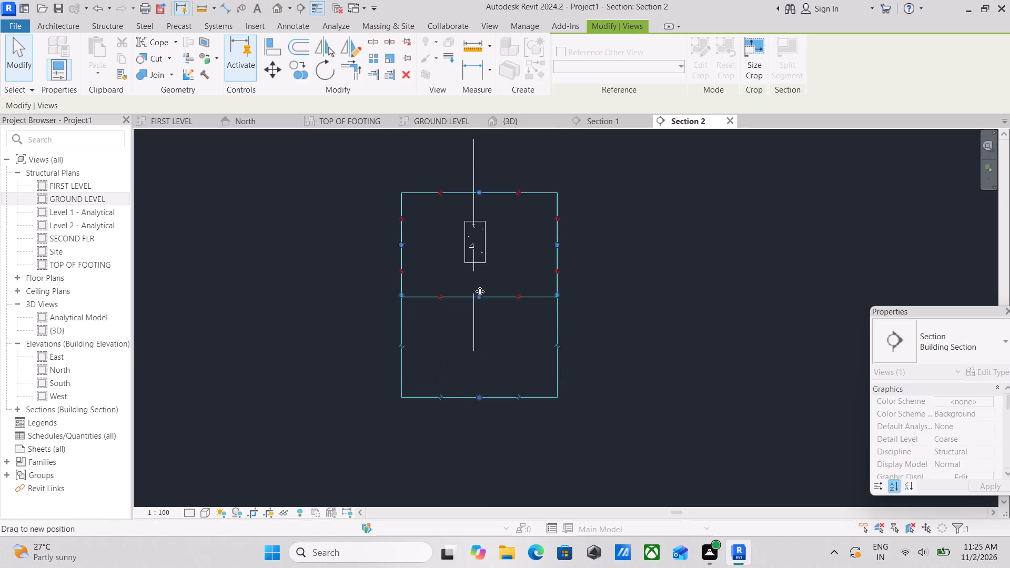
{"action": "left_click_drag", "start_coordinate": [480, 291], "coordinate": [482, 283]}
{"action": "scroll", "coordinate": [497, 253], "scroll_direction": "up", "scroll_amount": 4}
{"action": "middle_click_drag", "start_coordinate": [500, 243], "coordinate": [522, 303]}
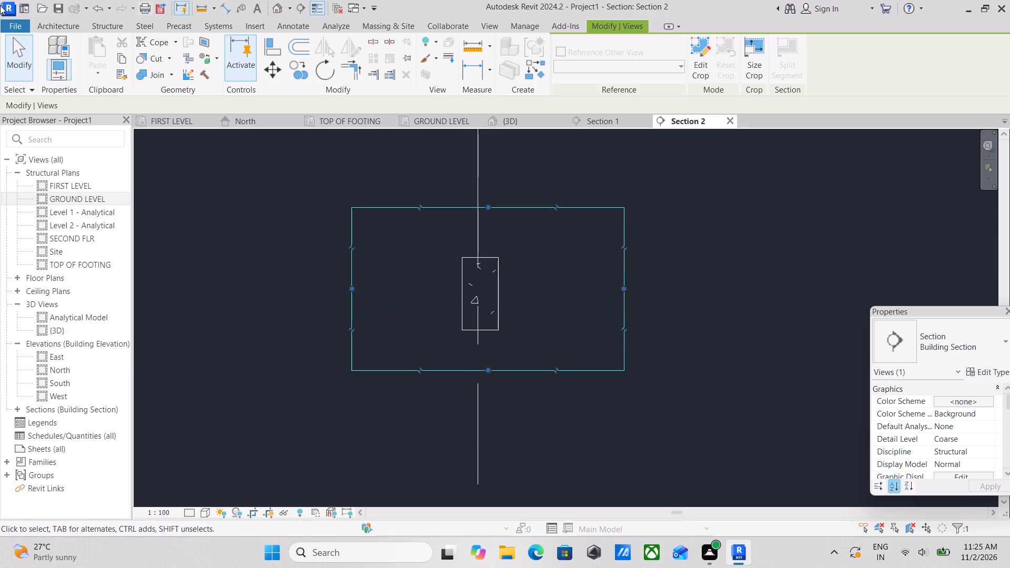
Start the Rebar command and choose the closed stirrup shape M_T1.
{"action": "left_click", "coordinate": [102, 29]}
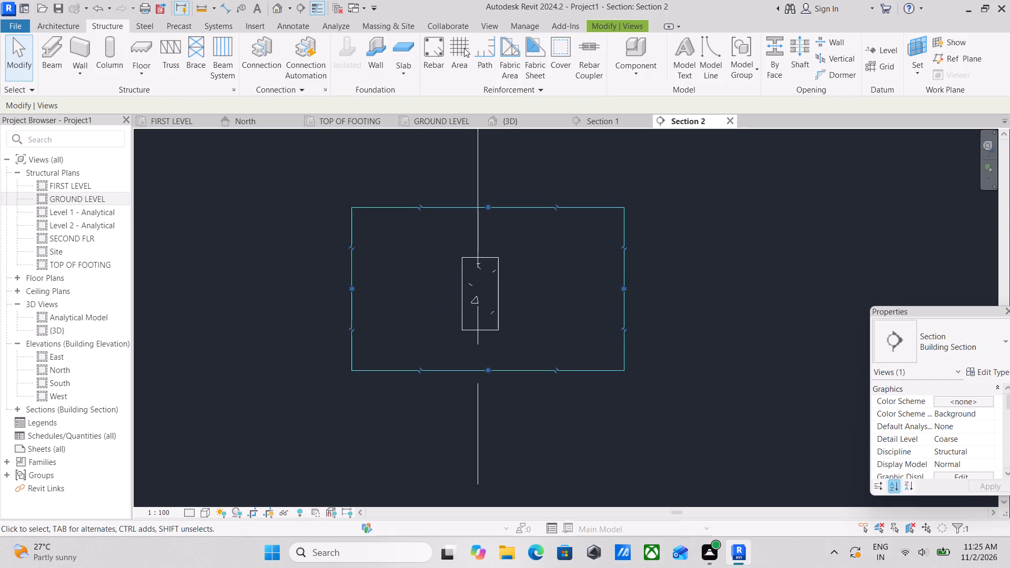
{"action": "left_click", "coordinate": [429, 55]}
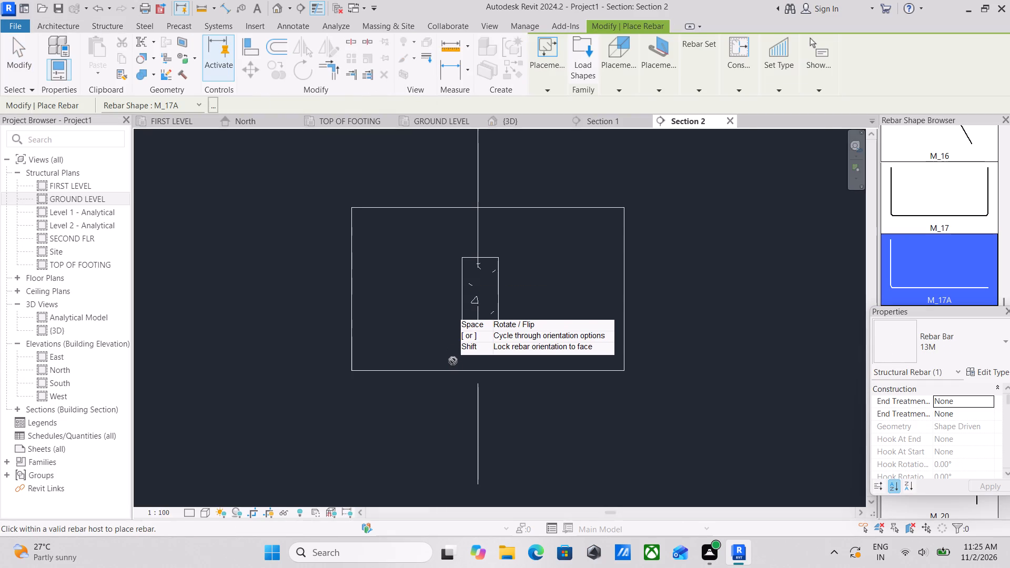
{"action": "scroll", "coordinate": [966, 285], "scroll_direction": "up", "scroll_amount": 2}
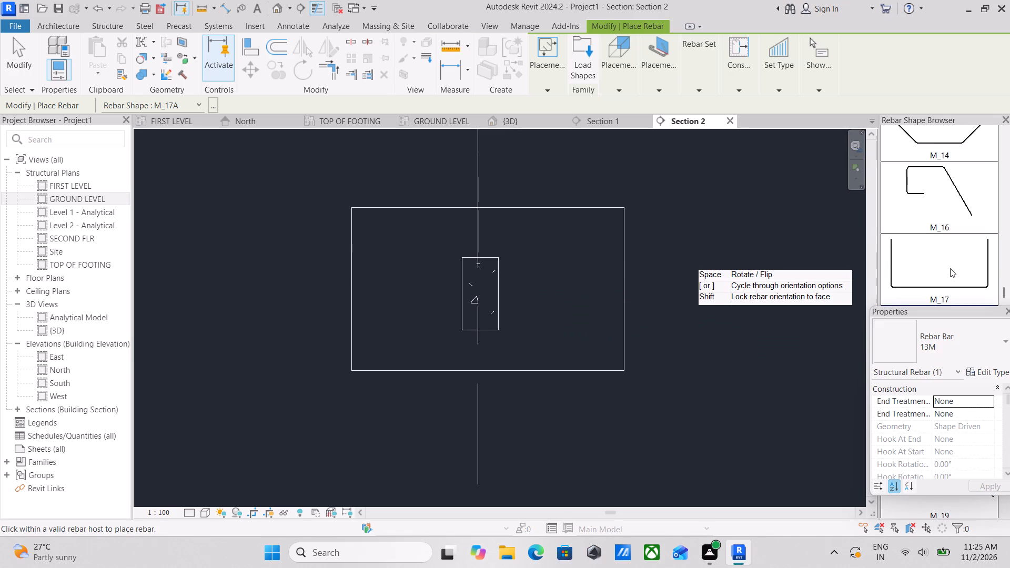
{"action": "scroll", "coordinate": [950, 268], "scroll_direction": "up", "scroll_amount": 11}
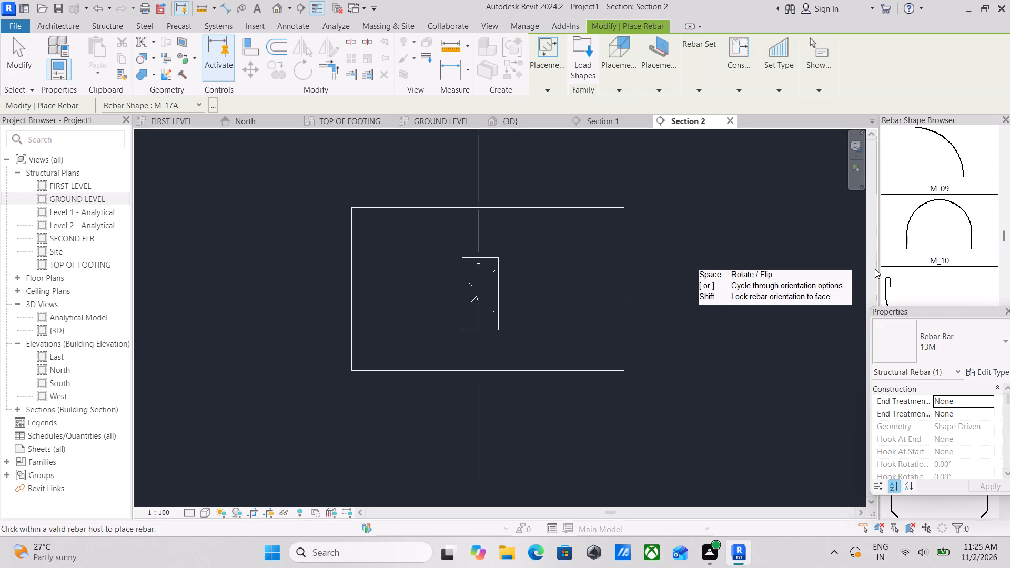
{"action": "scroll", "coordinate": [900, 268], "scroll_direction": "up", "scroll_amount": 3}
{"action": "scroll", "coordinate": [944, 224], "scroll_direction": "up", "scroll_amount": 13}
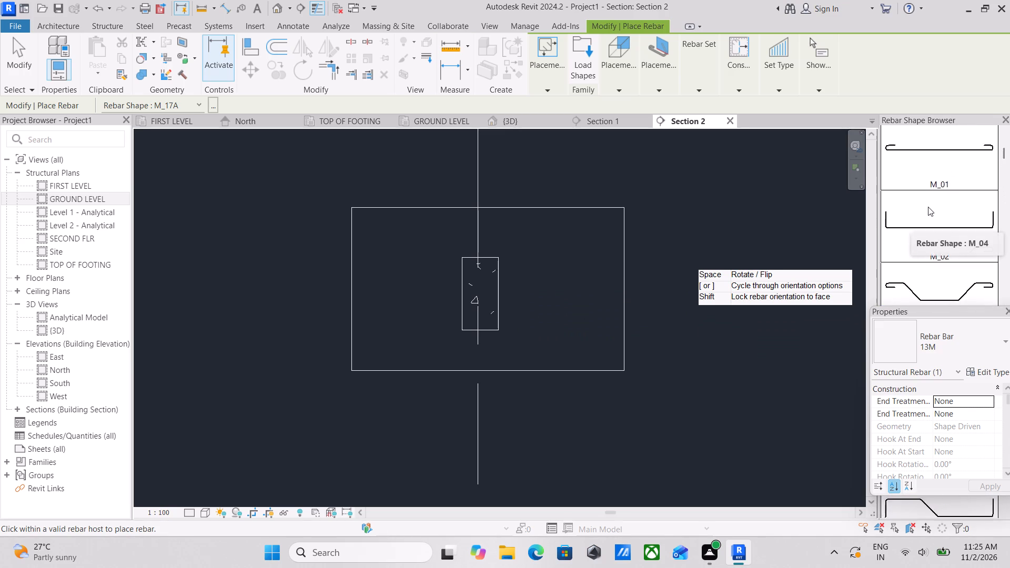
{"action": "scroll", "coordinate": [928, 207], "scroll_direction": "up", "scroll_amount": 10}
{"action": "scroll", "coordinate": [943, 235], "scroll_direction": "down", "scroll_amount": 8}
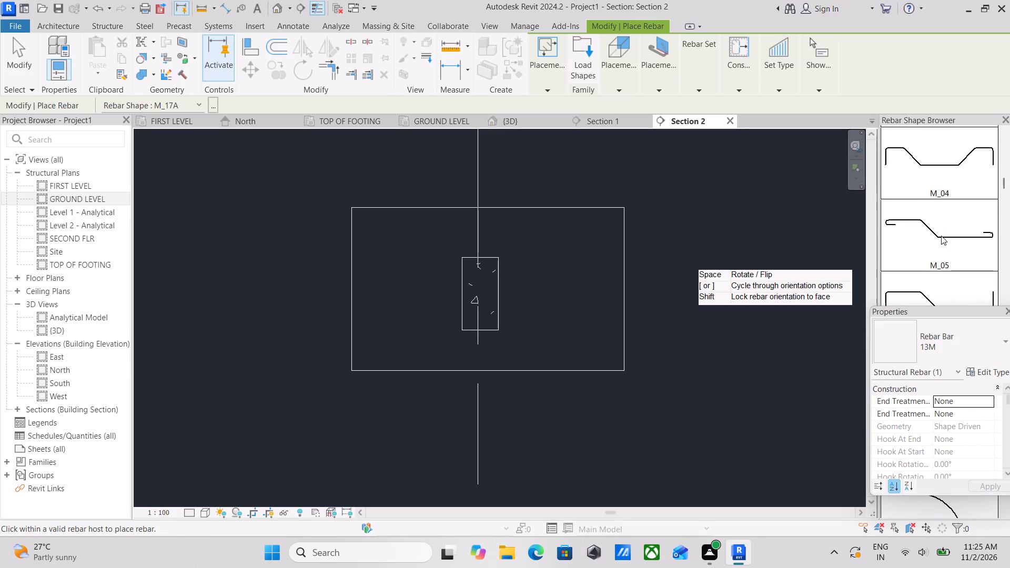
{"action": "scroll", "coordinate": [941, 244], "scroll_direction": "down", "scroll_amount": 17}
{"action": "scroll", "coordinate": [941, 249], "scroll_direction": "down", "scroll_amount": 5}
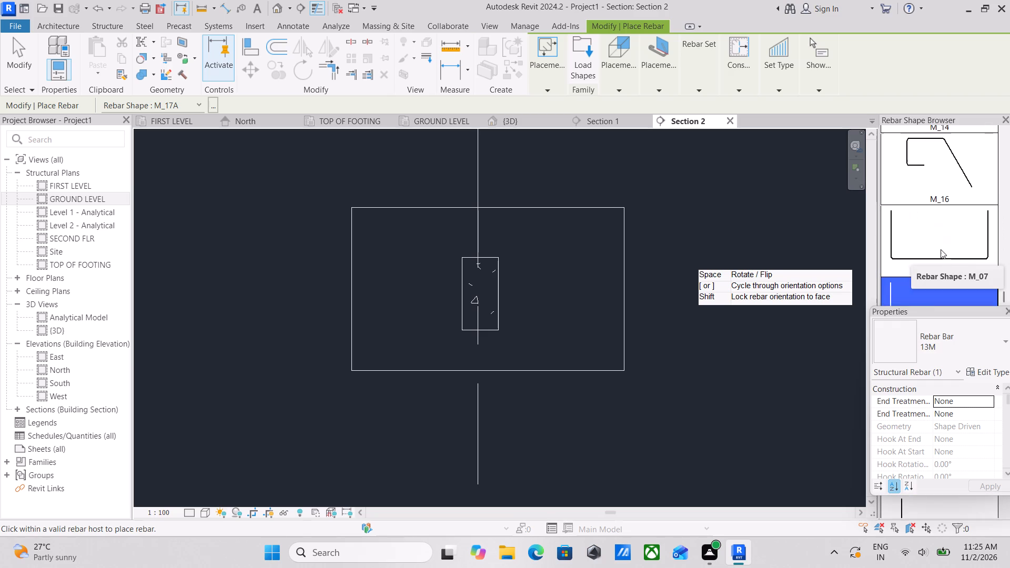
{"action": "scroll", "coordinate": [941, 249], "scroll_direction": "down", "scroll_amount": 17}
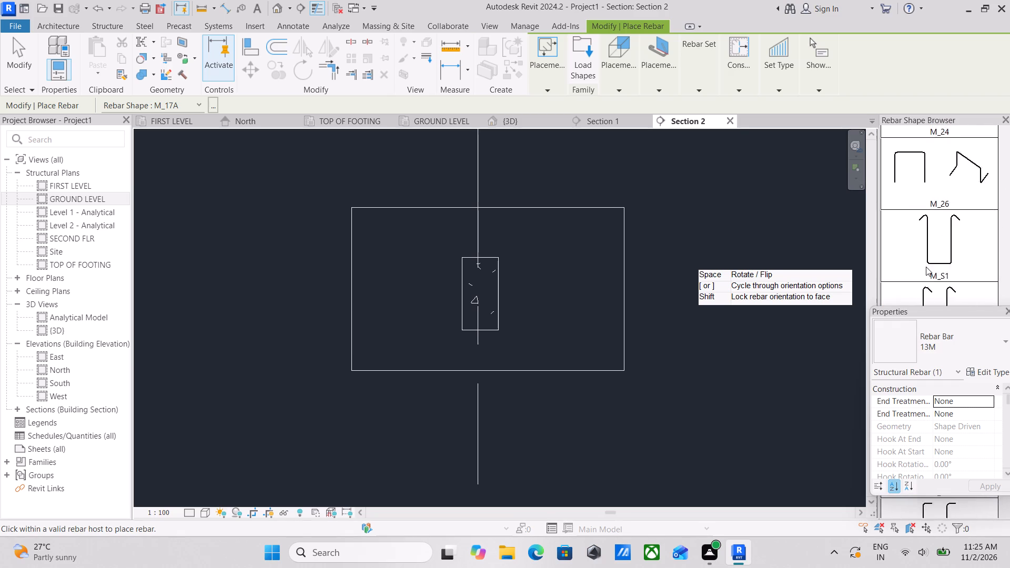
{"action": "scroll", "coordinate": [926, 267], "scroll_direction": "down", "scroll_amount": 15}
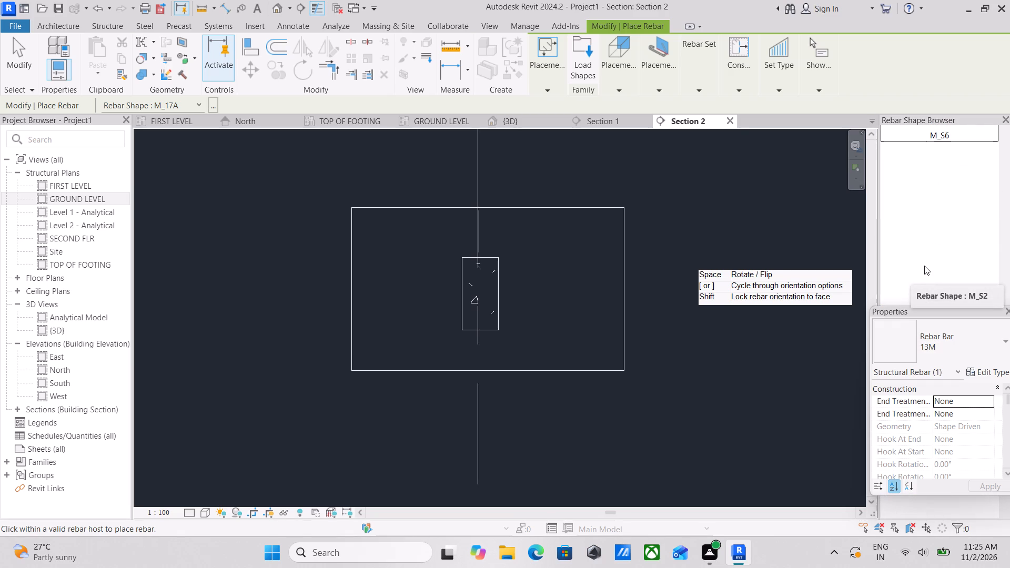
{"action": "scroll", "coordinate": [924, 263], "scroll_direction": "down", "scroll_amount": 3}
{"action": "scroll", "coordinate": [927, 258], "scroll_direction": "up", "scroll_amount": 3}
{"action": "left_click", "coordinate": [936, 236]}
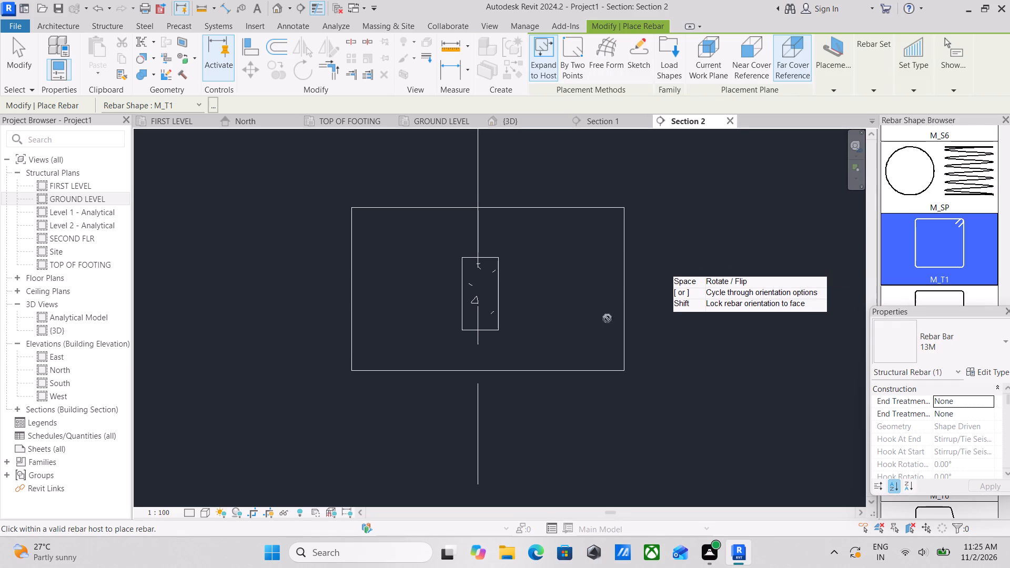
Place a single M_T1 stirrup inside the cut beam on the current work plane, oriented parallel to the work plane.
{"action": "scroll", "coordinate": [486, 297], "scroll_direction": "up", "scroll_amount": 7}
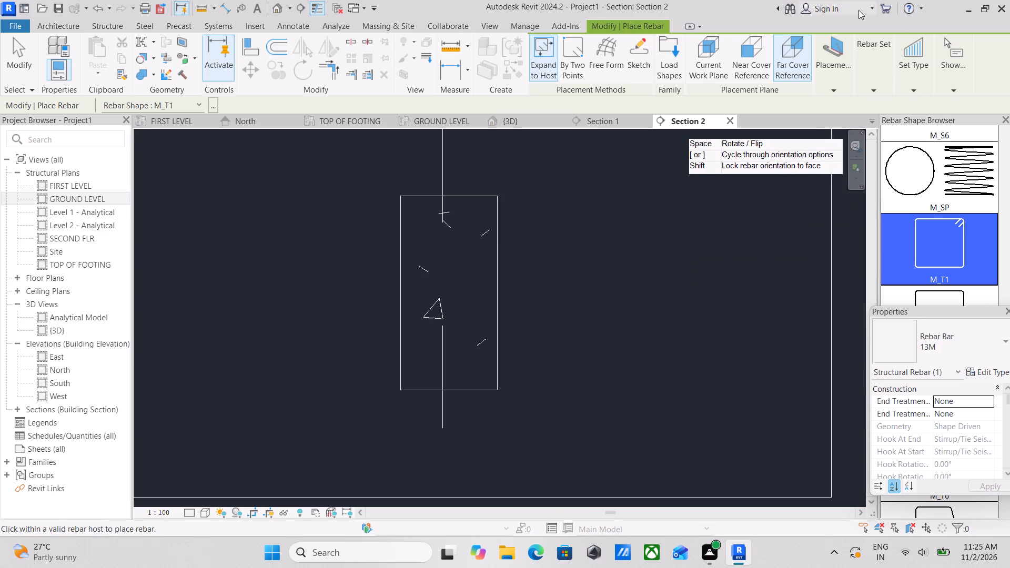
{"action": "left_click", "coordinate": [708, 52]}
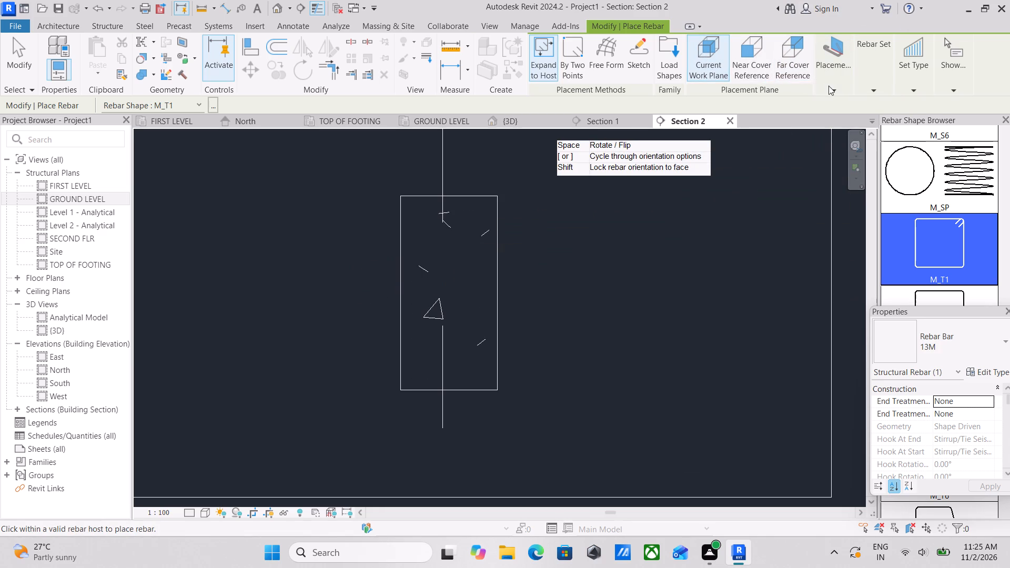
{"action": "left_click", "coordinate": [898, 117]}
{"action": "scroll", "coordinate": [448, 286], "scroll_direction": "up", "scroll_amount": 2}
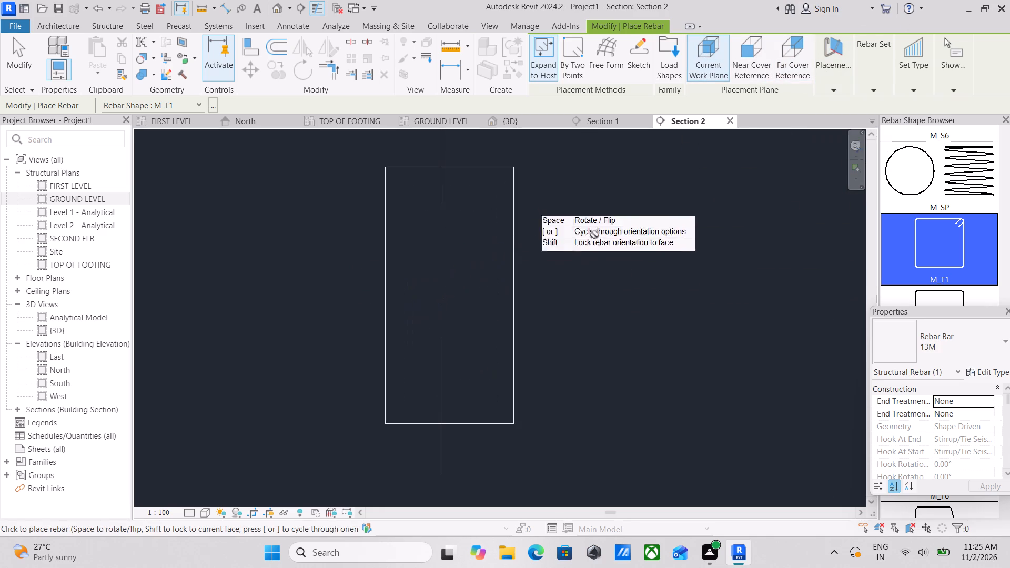
{"action": "left_click", "coordinate": [838, 88]}
{"action": "left_click", "coordinate": [827, 120]}
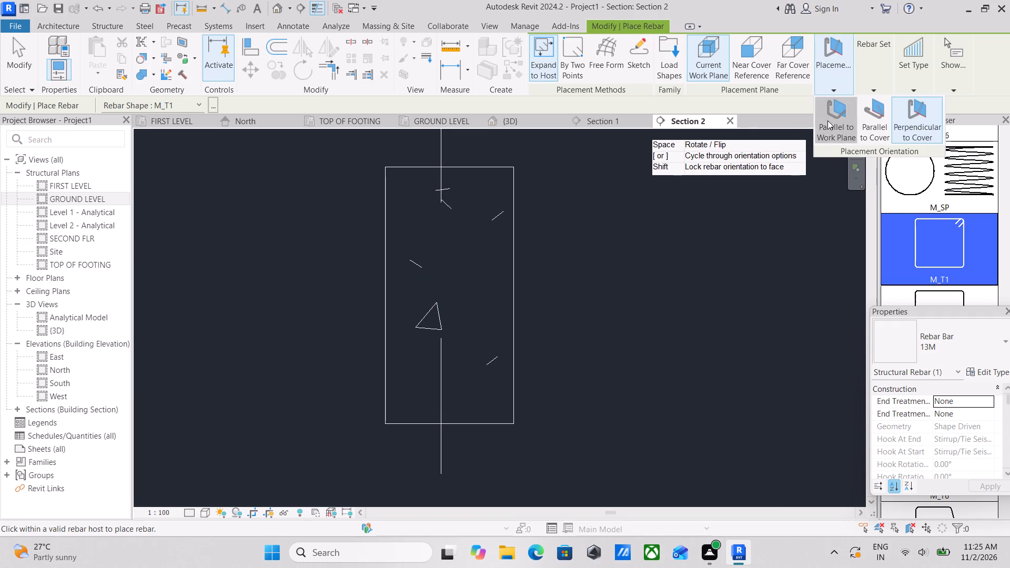
{"action": "scroll", "coordinate": [431, 263], "scroll_direction": "up", "scroll_amount": 4}
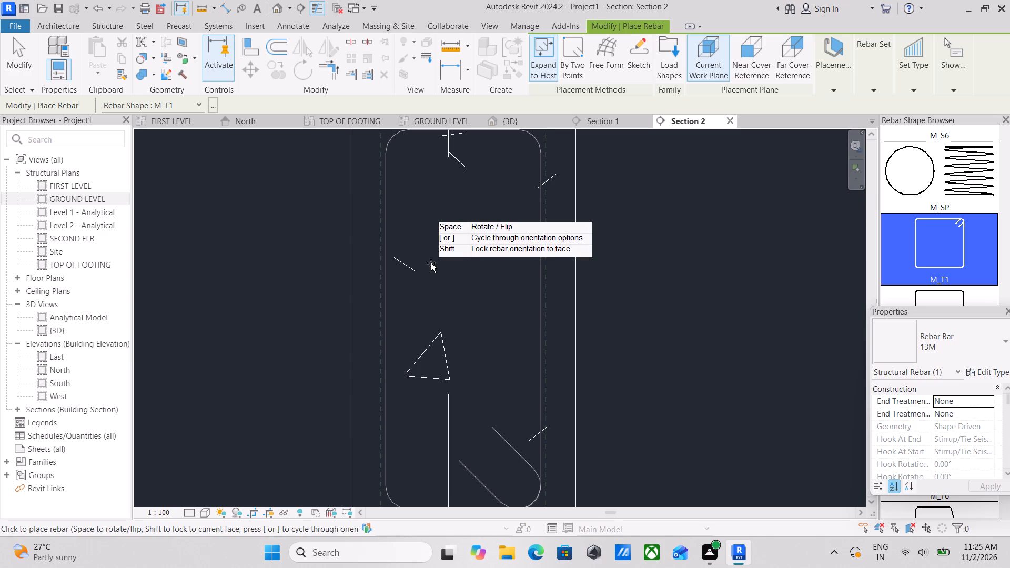
{"action": "scroll", "coordinate": [434, 267], "scroll_direction": "down", "scroll_amount": 2}
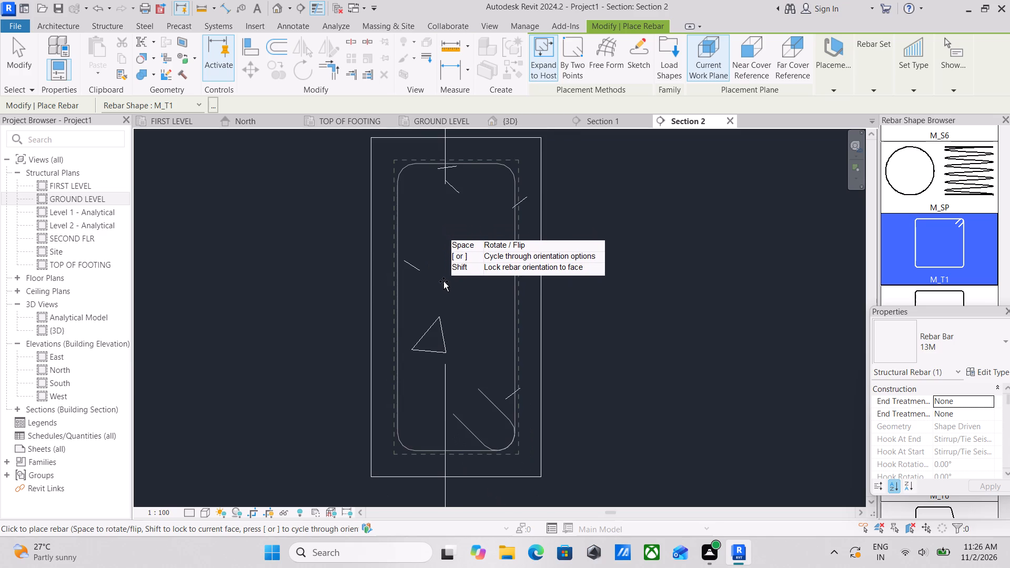
{"action": "left_click", "coordinate": [443, 281]}
{"action": "key", "text": "Escape"}
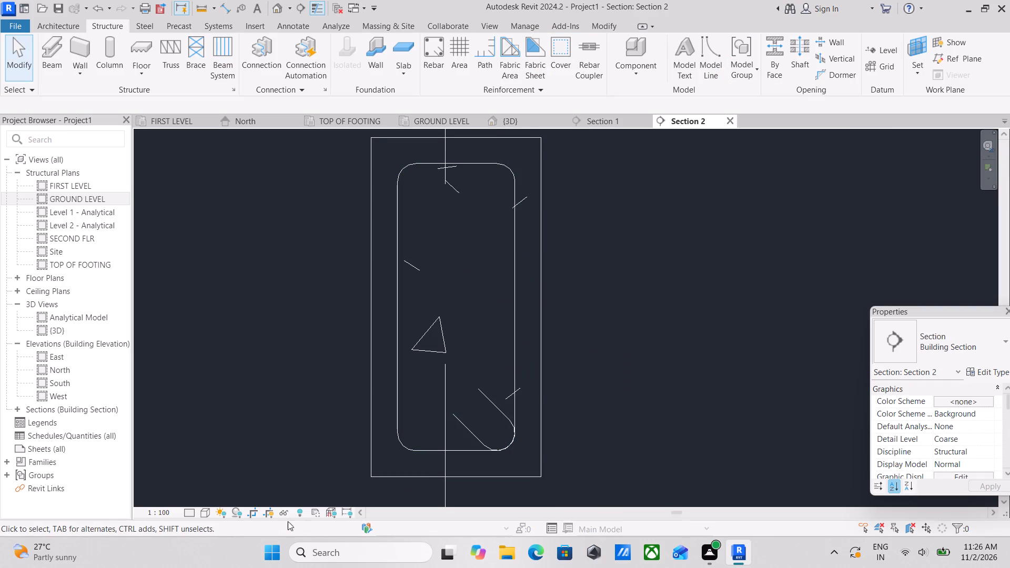
Set the section view's detail level to Fine.
{"action": "left_click", "coordinate": [199, 516]}
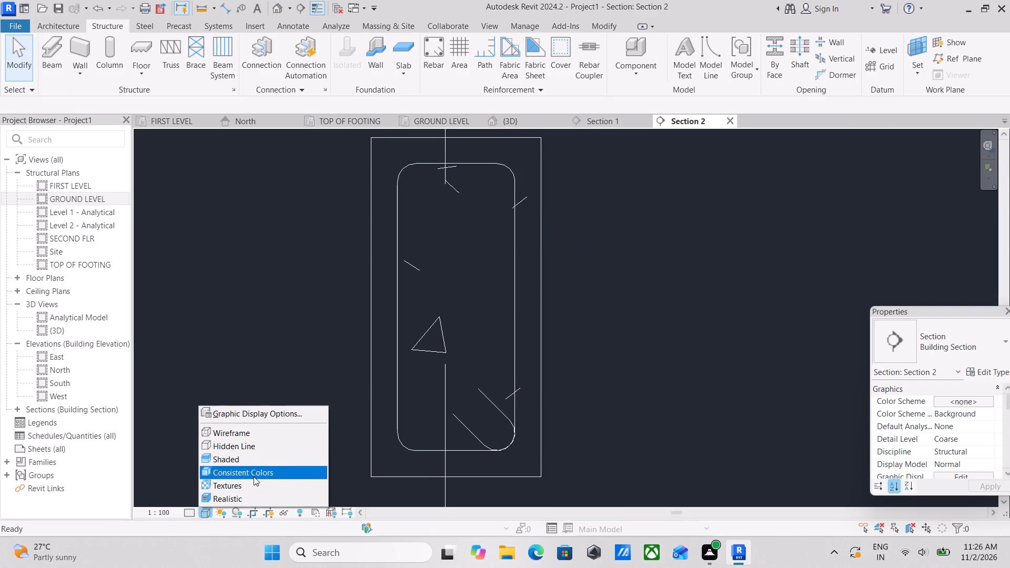
{"action": "left_click", "coordinate": [188, 506]}
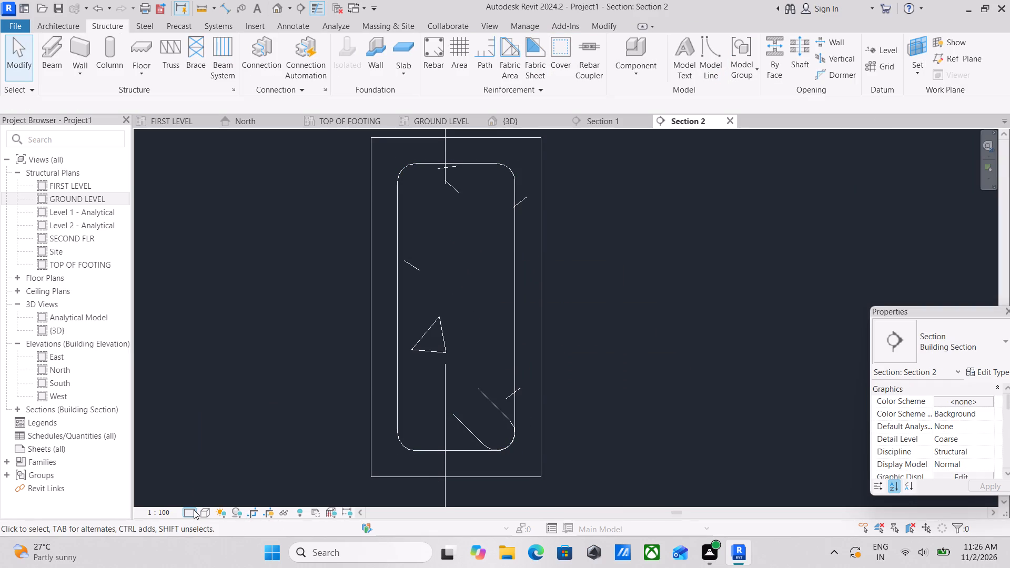
{"action": "left_click", "coordinate": [194, 510]}
{"action": "left_click", "coordinate": [209, 493]}
{"action": "scroll", "coordinate": [441, 408], "scroll_direction": "up", "scroll_amount": 2}
{"action": "scroll", "coordinate": [457, 397], "scroll_direction": "down", "scroll_amount": 3}
{"action": "middle_click_drag", "start_coordinate": [458, 394], "coordinate": [419, 473]}
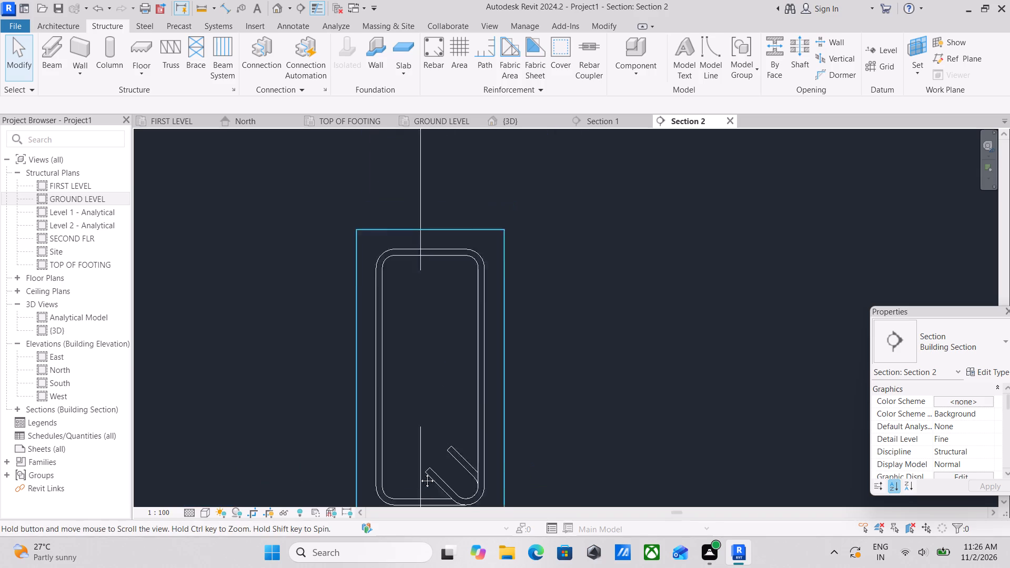
{"action": "middle_click_drag", "start_coordinate": [419, 473], "coordinate": [416, 476]}
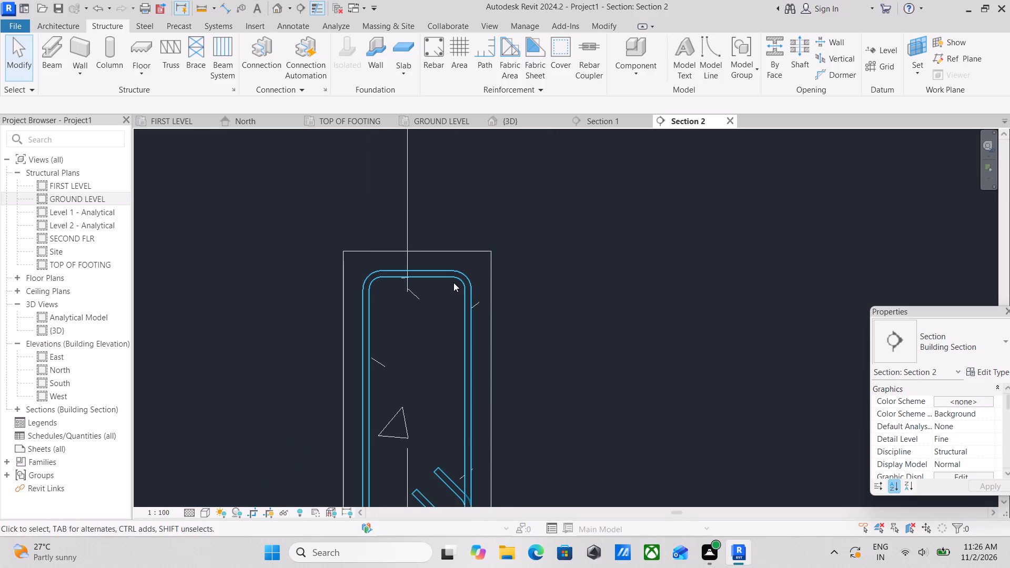
Set the stirrup's view visibility so it is shown unobscured in the {3D} view.
{"action": "left_click", "coordinate": [453, 275]}
{"action": "scroll", "coordinate": [1009, 479], "scroll_direction": "down", "scroll_amount": 2}
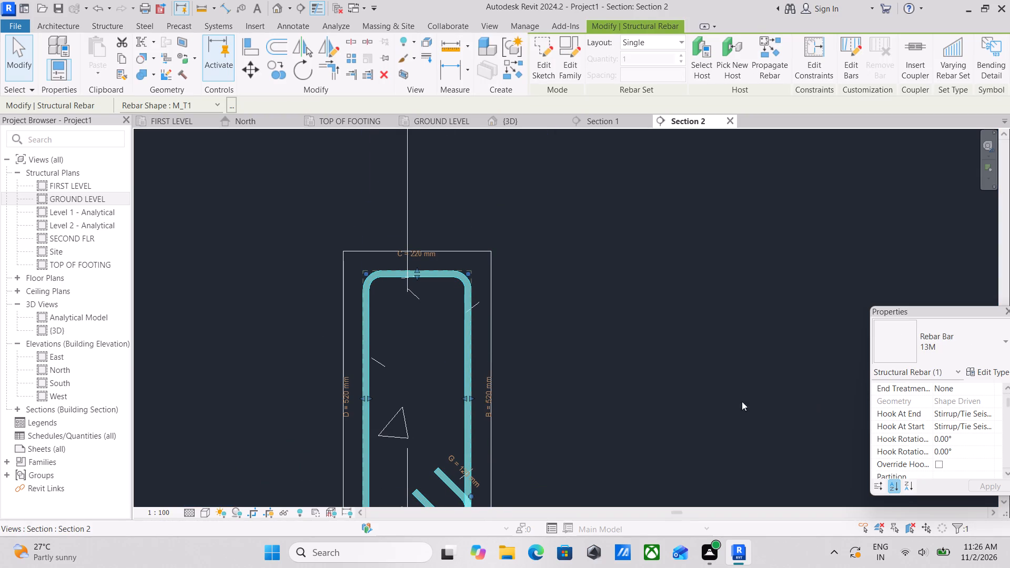
{"action": "key", "text": "Escape"}
{"action": "left_click", "coordinate": [472, 377]}
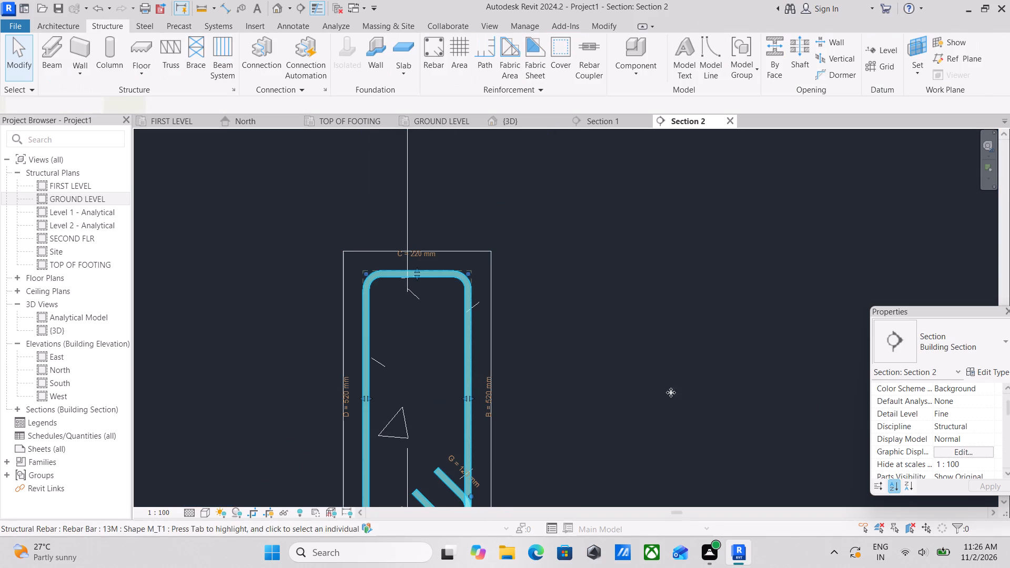
{"action": "scroll", "coordinate": [996, 433], "scroll_direction": "down", "scroll_amount": 4}
{"action": "scroll", "coordinate": [958, 411], "scroll_direction": "up", "scroll_amount": 2}
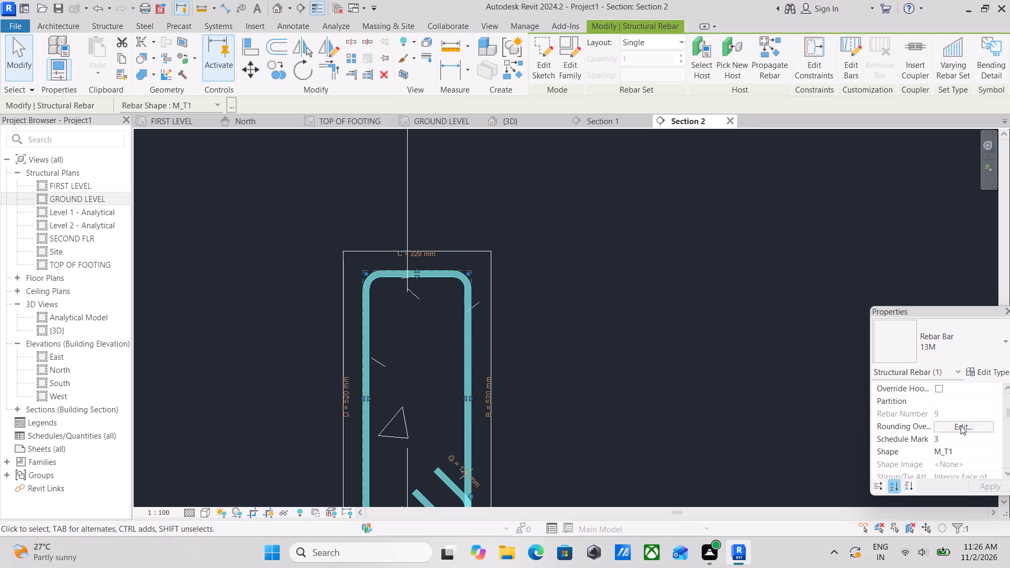
{"action": "scroll", "coordinate": [961, 425], "scroll_direction": "down", "scroll_amount": 2}
{"action": "scroll", "coordinate": [963, 422], "scroll_direction": "up", "scroll_amount": 3}
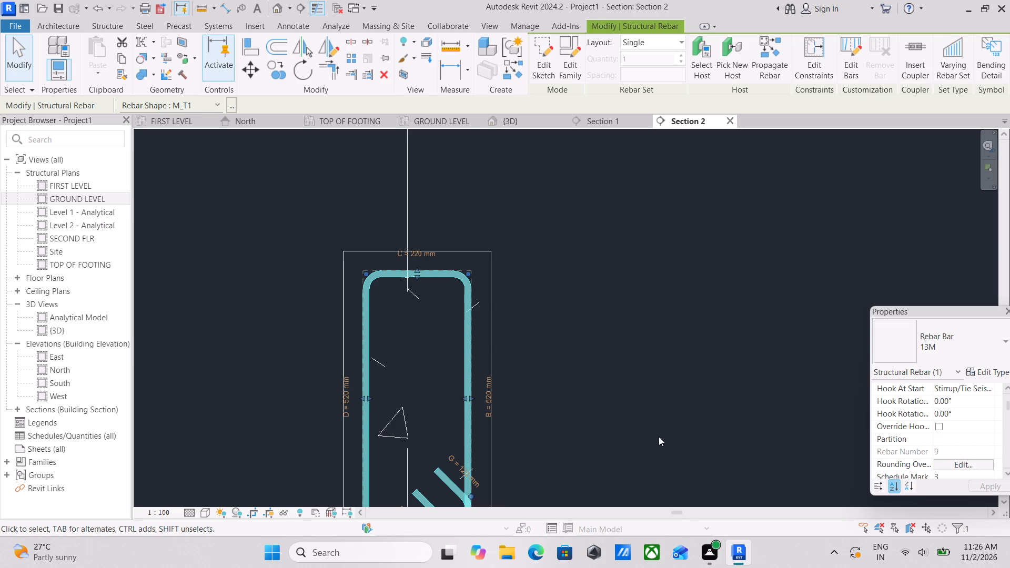
{"action": "scroll", "coordinate": [771, 407], "scroll_direction": "down", "scroll_amount": 2}
{"action": "scroll", "coordinate": [967, 468], "scroll_direction": "down", "scroll_amount": 4}
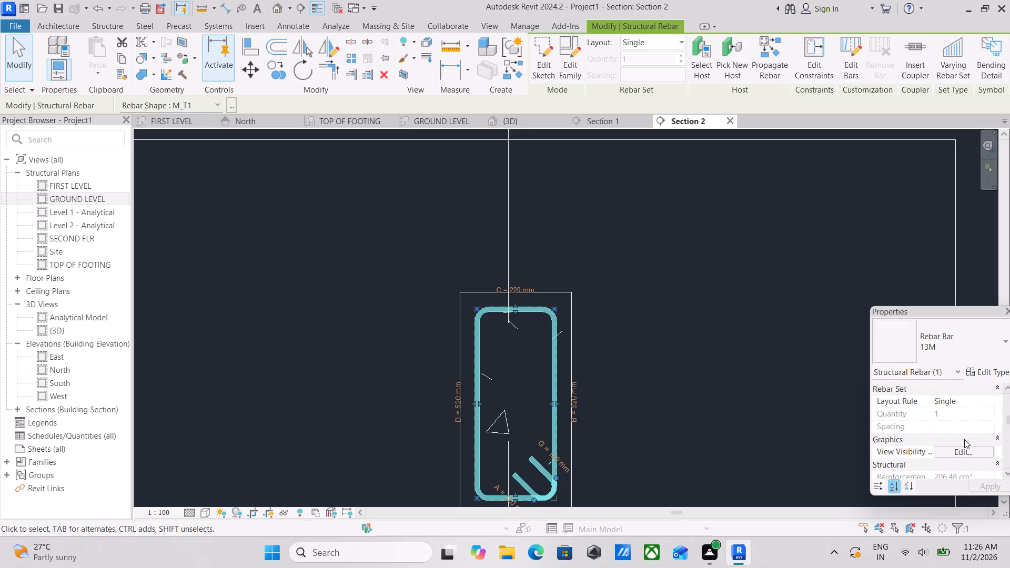
{"action": "left_click", "coordinate": [967, 451]}
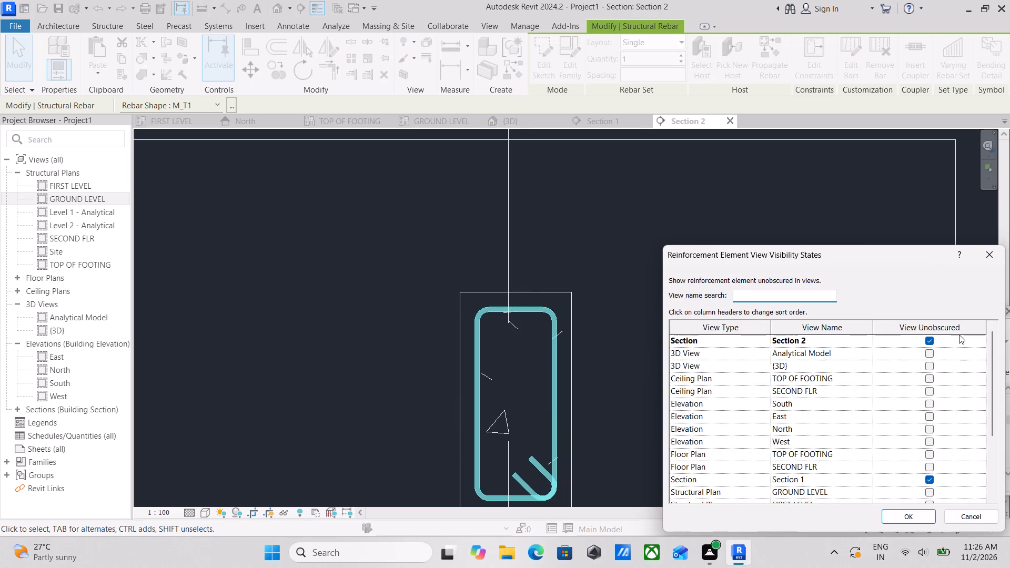
{"action": "left_click", "coordinate": [928, 367]}
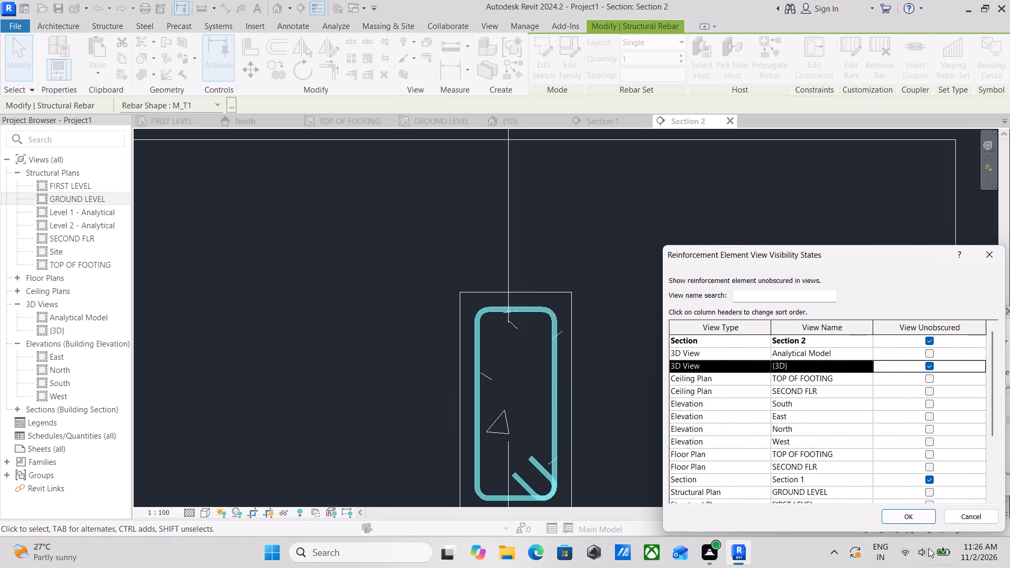
{"action": "left_click", "coordinate": [911, 520]}
{"action": "scroll", "coordinate": [506, 405], "scroll_direction": "up", "scroll_amount": 3}
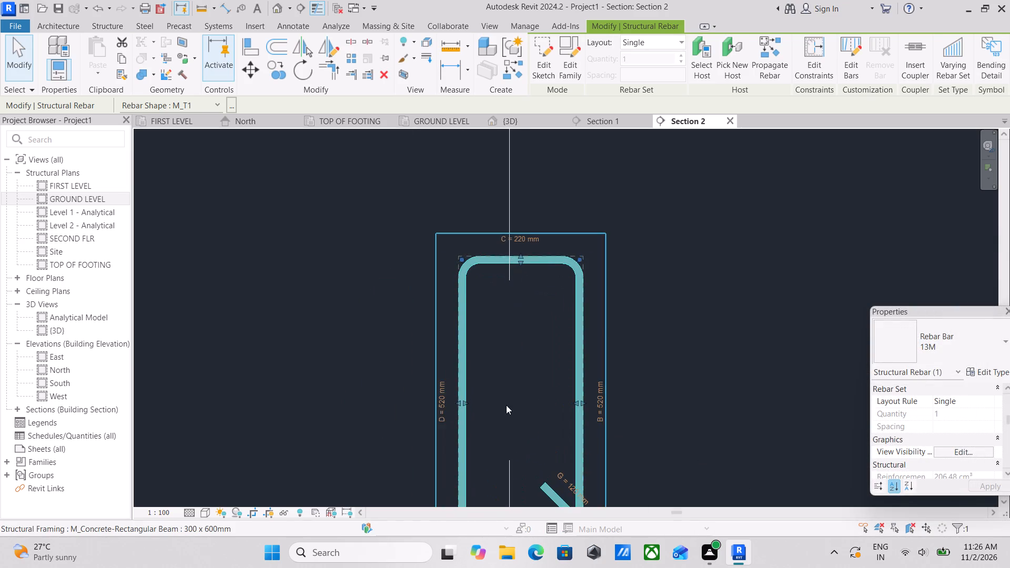
Examine the placed M_T1 stirrup and its fit inside the beam section.
{"action": "scroll", "coordinate": [532, 393], "scroll_direction": "up", "scroll_amount": 2}
{"action": "scroll", "coordinate": [530, 216], "scroll_direction": "up", "scroll_amount": 3}
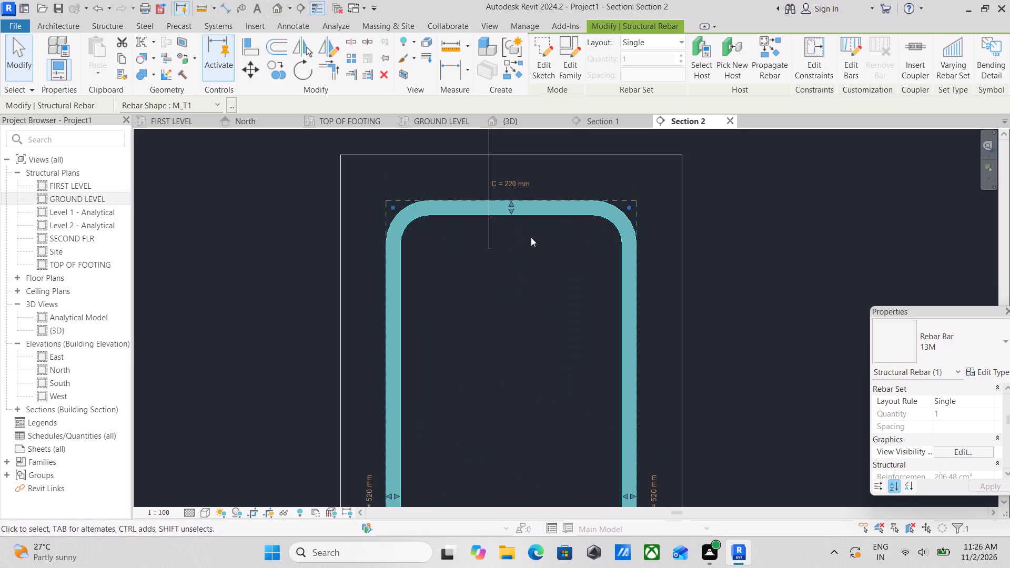
{"action": "key", "text": "Escape"}
{"action": "left_click", "coordinate": [529, 215]}
{"action": "scroll", "coordinate": [521, 243], "scroll_direction": "down", "scroll_amount": 3}
{"action": "middle_click_drag", "start_coordinate": [517, 242], "coordinate": [513, 221]}
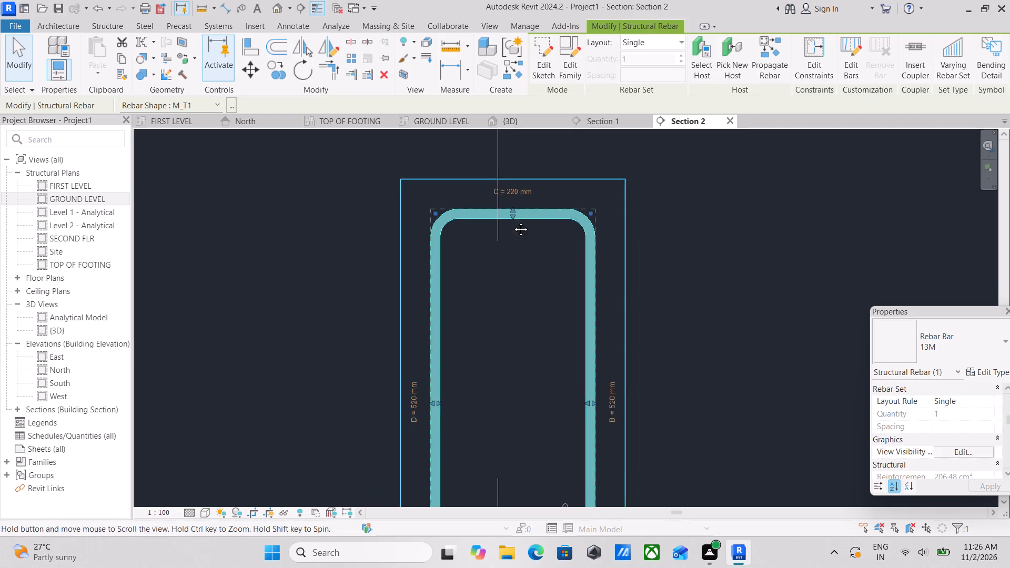
{"action": "middle_click_drag", "start_coordinate": [513, 221], "coordinate": [512, 211]}
{"action": "scroll", "coordinate": [512, 211], "scroll_direction": "down", "scroll_amount": 1}
{"action": "scroll", "coordinate": [512, 211], "scroll_direction": "up", "scroll_amount": 1}
{"action": "scroll", "coordinate": [508, 218], "scroll_direction": "down", "scroll_amount": 2}
{"action": "middle_click_drag", "start_coordinate": [508, 218], "coordinate": [548, 211]}
{"action": "scroll", "coordinate": [562, 216], "scroll_direction": "down", "scroll_amount": 2}
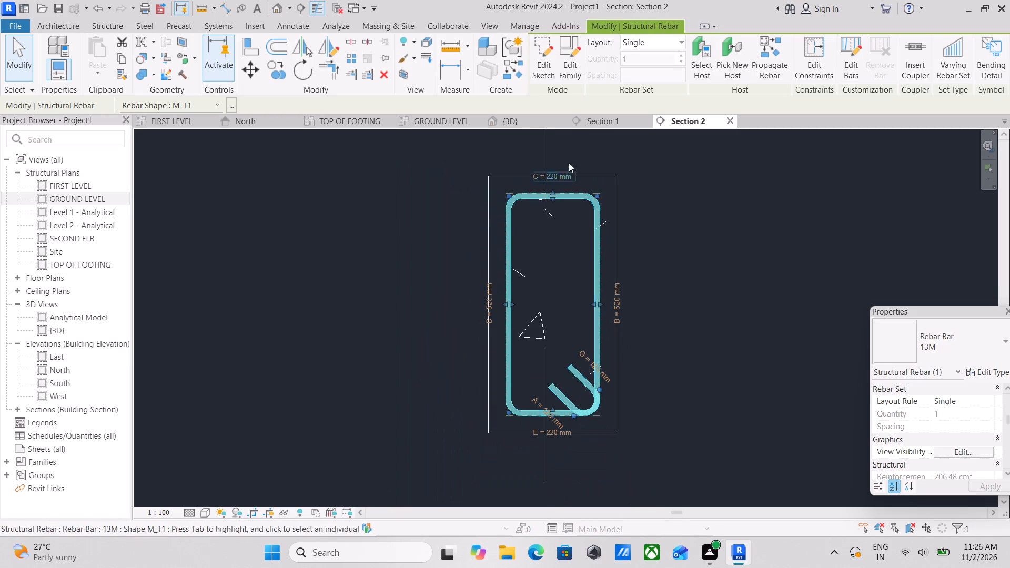
{"action": "key", "text": "Escape"}
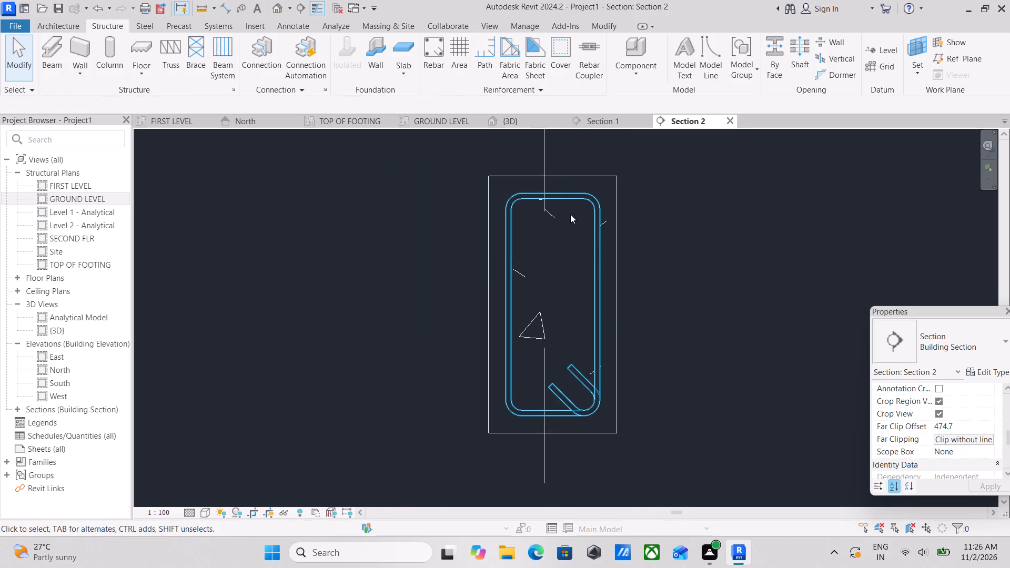
{"action": "left_click", "coordinate": [561, 198]}
{"action": "scroll", "coordinate": [750, 237], "scroll_direction": "down", "scroll_amount": 2}
{"action": "middle_click_drag", "start_coordinate": [749, 236], "coordinate": [546, 211]}
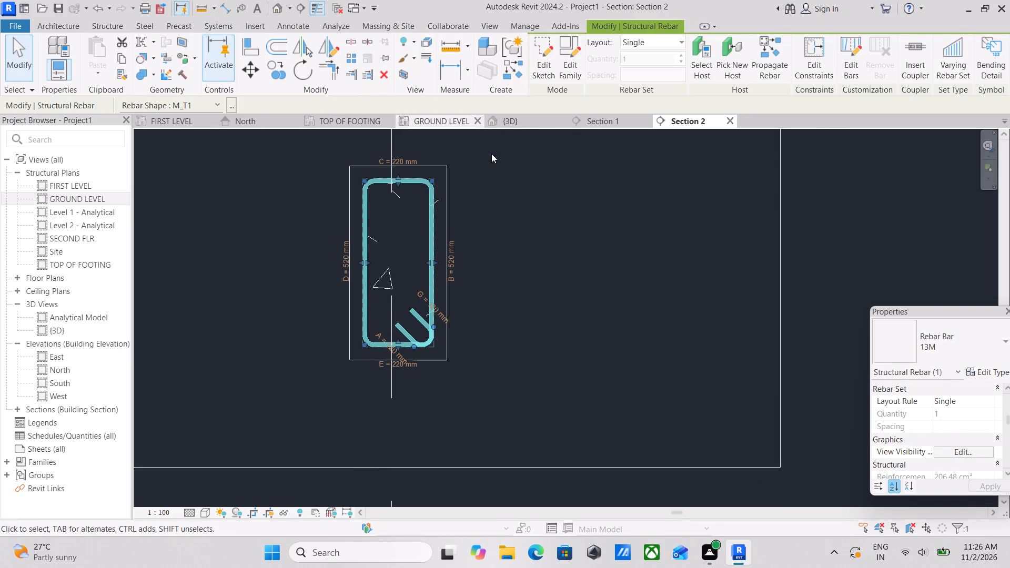
{"action": "key", "text": "Escape"}
{"action": "scroll", "coordinate": [502, 166], "scroll_direction": "down", "scroll_amount": 2}
{"action": "middle_click_drag", "start_coordinate": [501, 167], "coordinate": [561, 178]}
{"action": "scroll", "coordinate": [760, 348], "scroll_direction": "down", "scroll_amount": 2}
{"action": "middle_click_drag", "start_coordinate": [760, 349], "coordinate": [718, 347]}
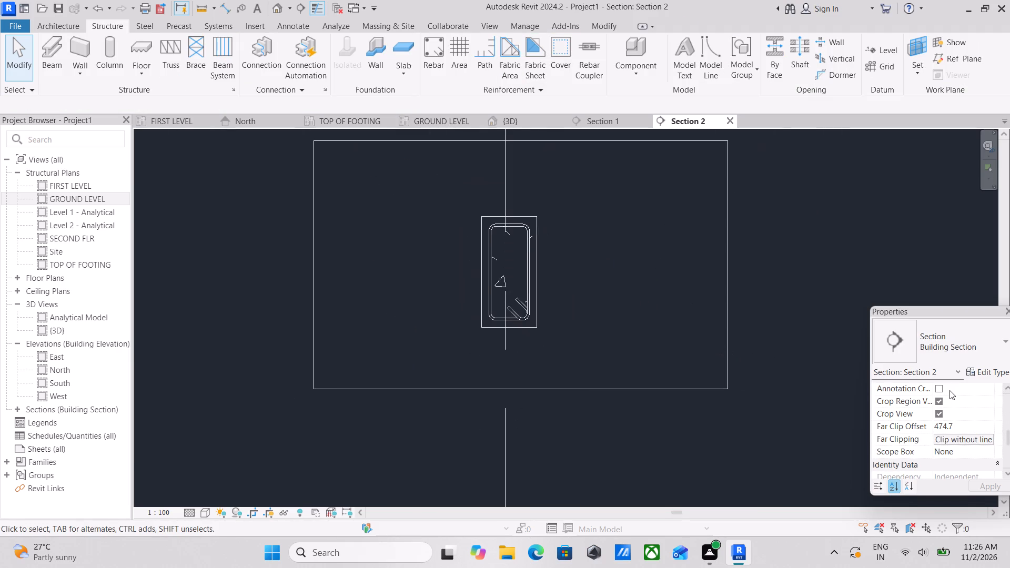
Place a straight M_00 rebar perpendicular to cover, inside the stirrup's upper-right corner in the beam section.
{"action": "left_click", "coordinate": [431, 45]}
{"action": "scroll", "coordinate": [967, 205], "scroll_direction": "up", "scroll_amount": 3}
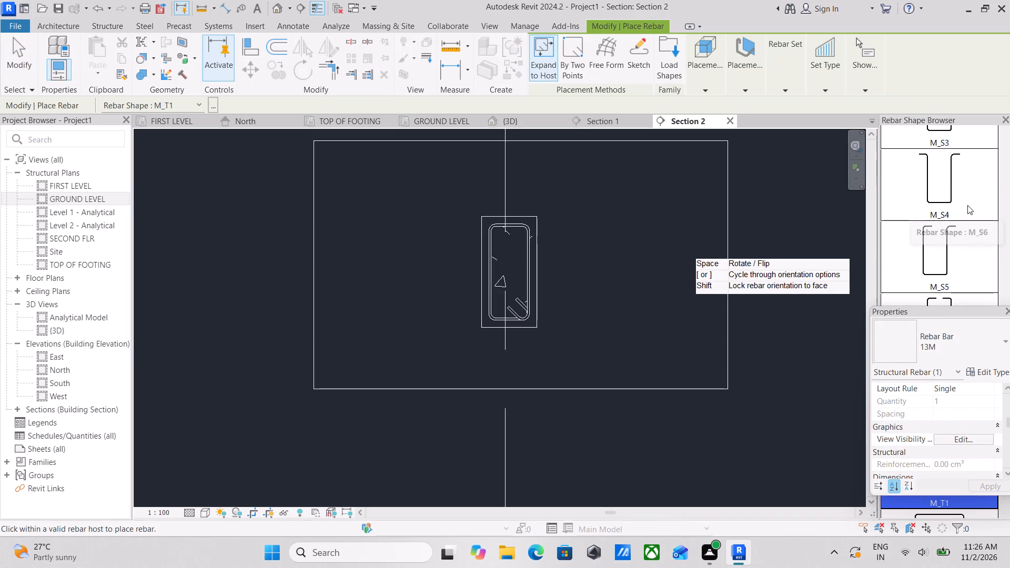
{"action": "scroll", "coordinate": [967, 206], "scroll_direction": "up", "scroll_amount": 20}
{"action": "scroll", "coordinate": [967, 206], "scroll_direction": "up", "scroll_amount": 8}
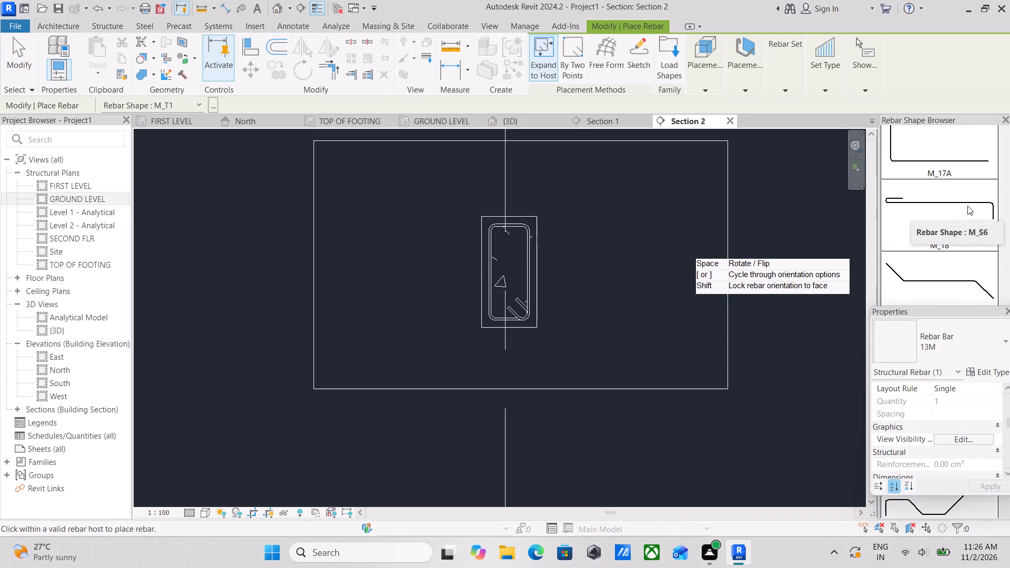
{"action": "scroll", "coordinate": [967, 206], "scroll_direction": "up", "scroll_amount": 20}
{"action": "scroll", "coordinate": [967, 206], "scroll_direction": "up", "scroll_amount": 13}
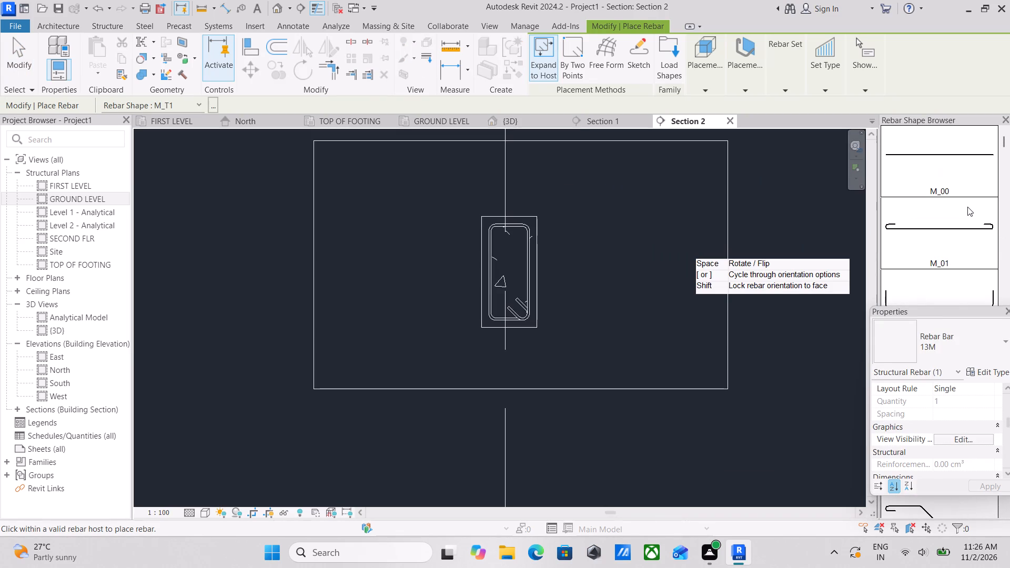
{"action": "scroll", "coordinate": [967, 207], "scroll_direction": "up", "scroll_amount": 5}
{"action": "left_click", "coordinate": [932, 162]}
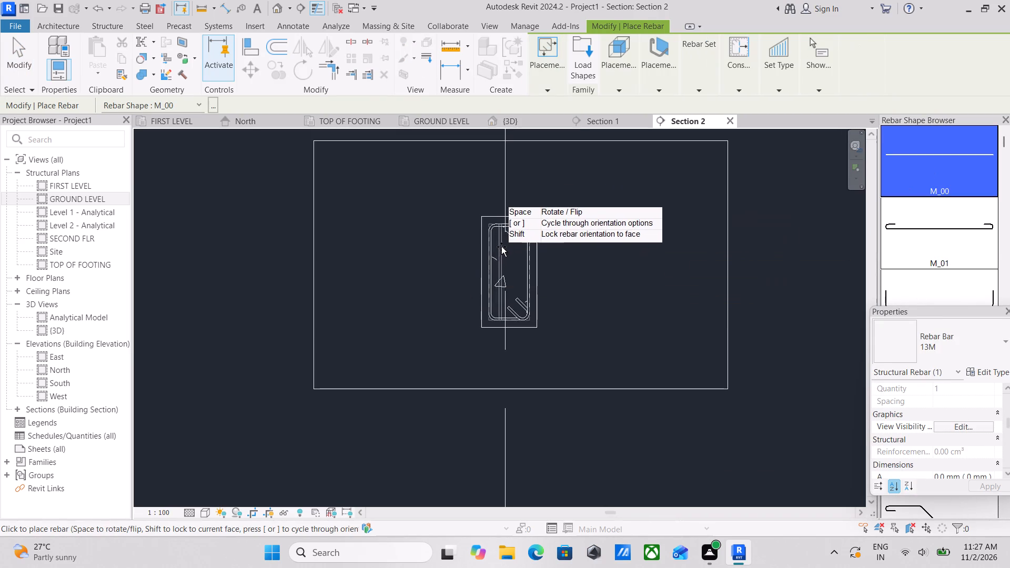
{"action": "scroll", "coordinate": [503, 244], "scroll_direction": "up", "scroll_amount": 6}
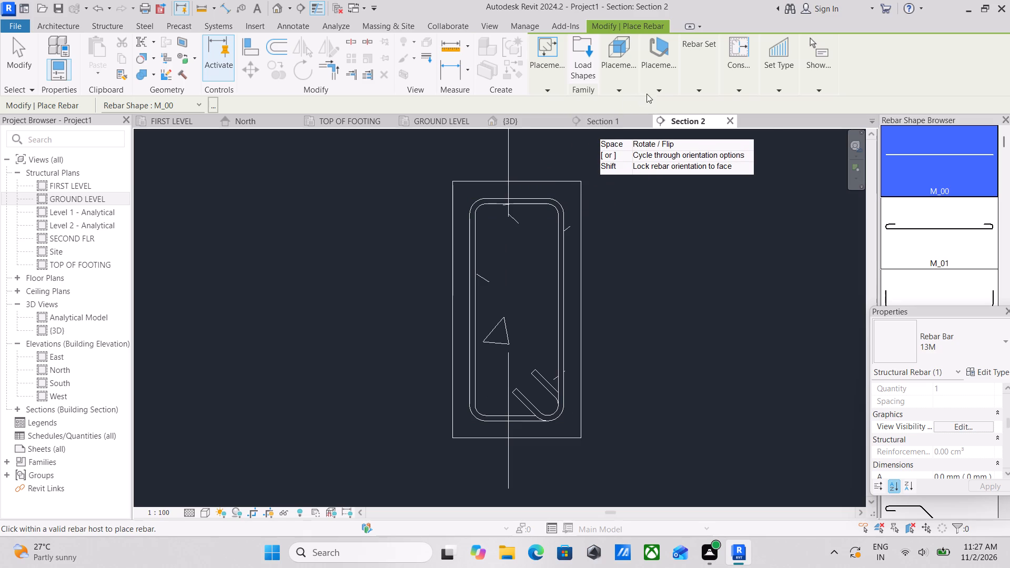
{"action": "left_click", "coordinate": [656, 92]}
{"action": "left_click", "coordinate": [724, 118]}
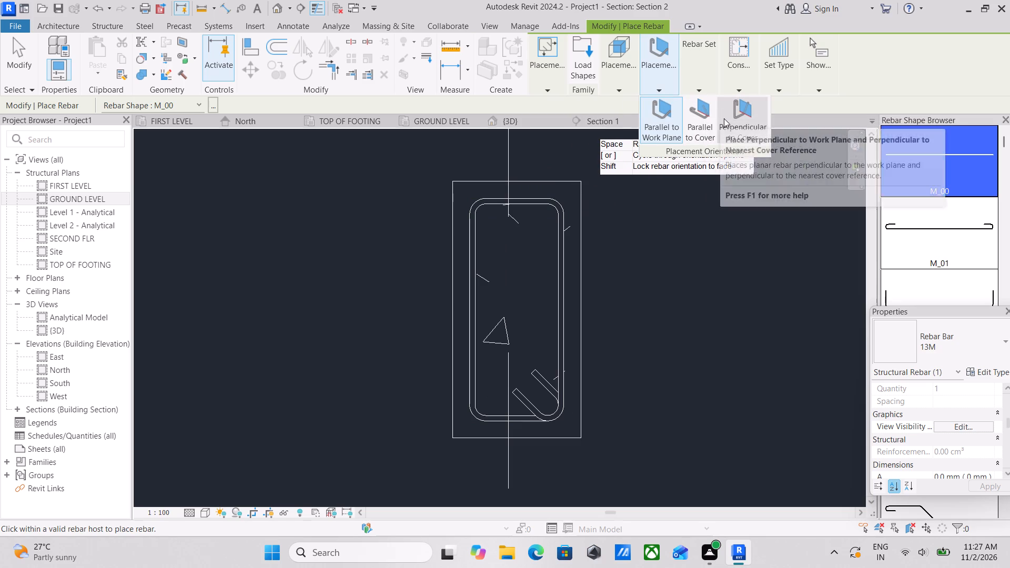
{"action": "scroll", "coordinate": [541, 221], "scroll_direction": "up", "scroll_amount": 5}
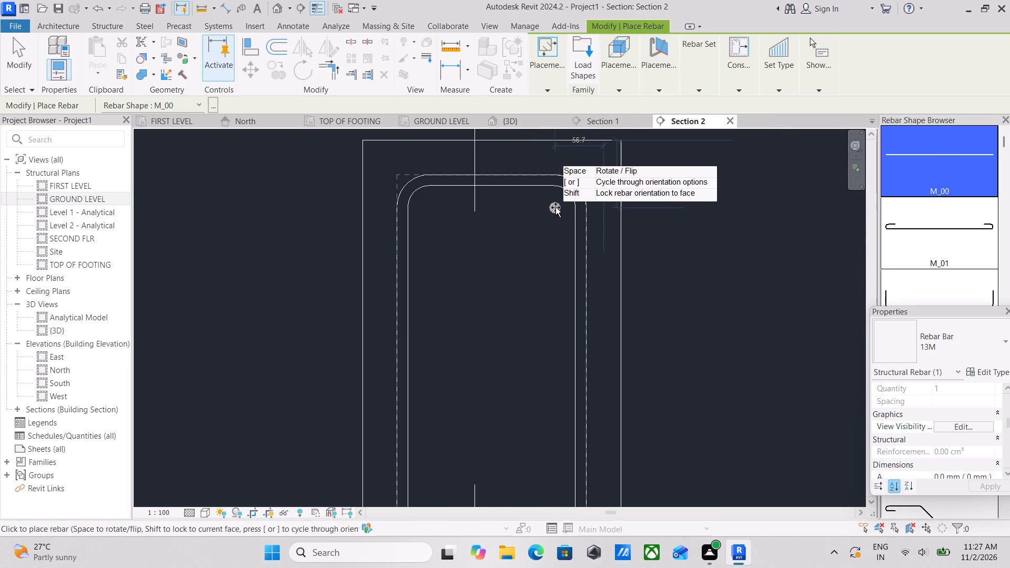
{"action": "left_click", "coordinate": [558, 202]}
{"action": "key", "text": "Escape"}
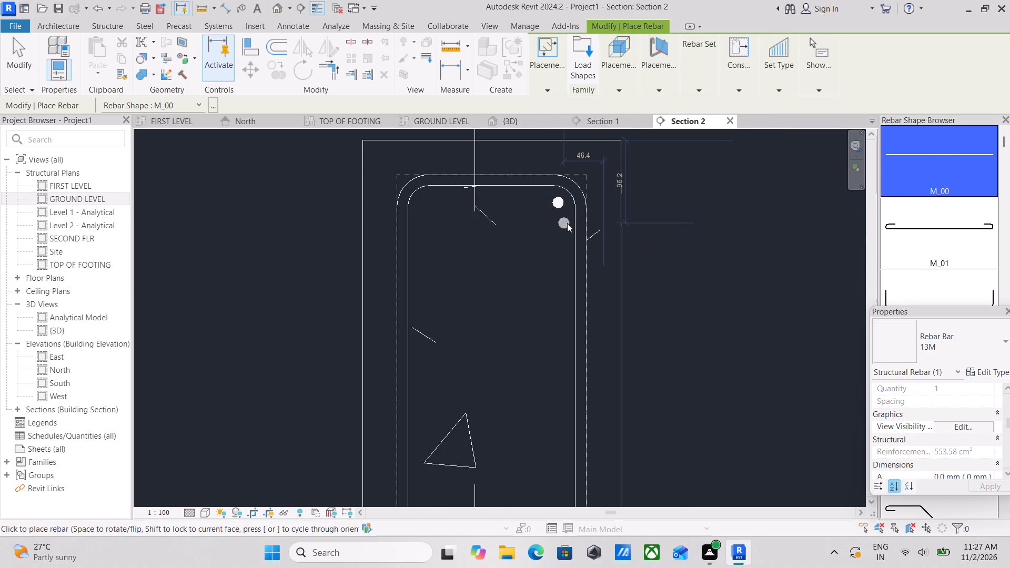
Set the new M_00 bar's layout rule to Maximum Spacing.
{"action": "left_click", "coordinate": [562, 206]}
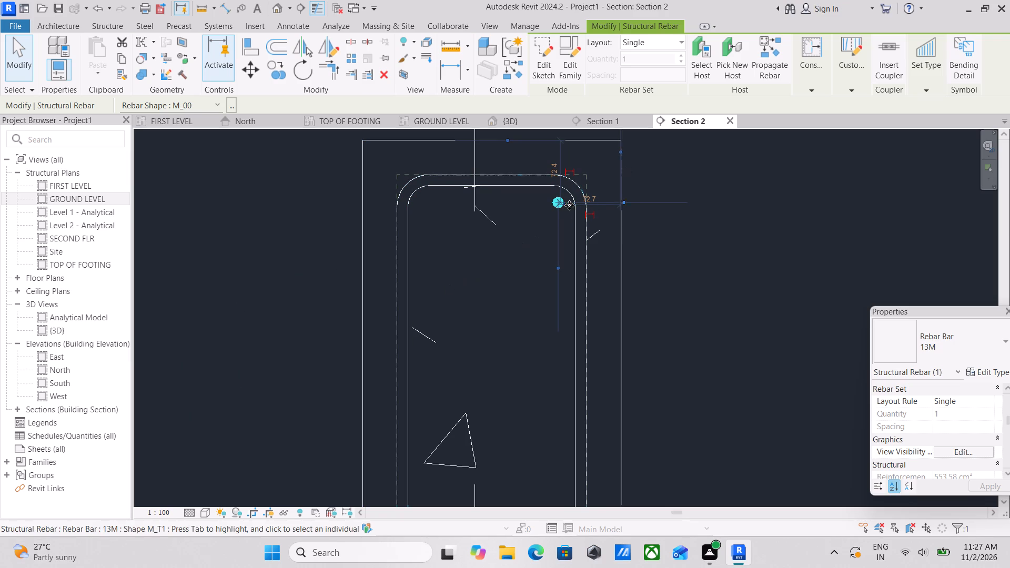
{"action": "scroll", "coordinate": [568, 205], "scroll_direction": "up", "scroll_amount": 7}
{"action": "scroll", "coordinate": [551, 214], "scroll_direction": "down", "scroll_amount": 4}
{"action": "middle_click_drag", "start_coordinate": [551, 214], "coordinate": [493, 259]}
{"action": "scroll", "coordinate": [493, 259], "scroll_direction": "up", "scroll_amount": 1}
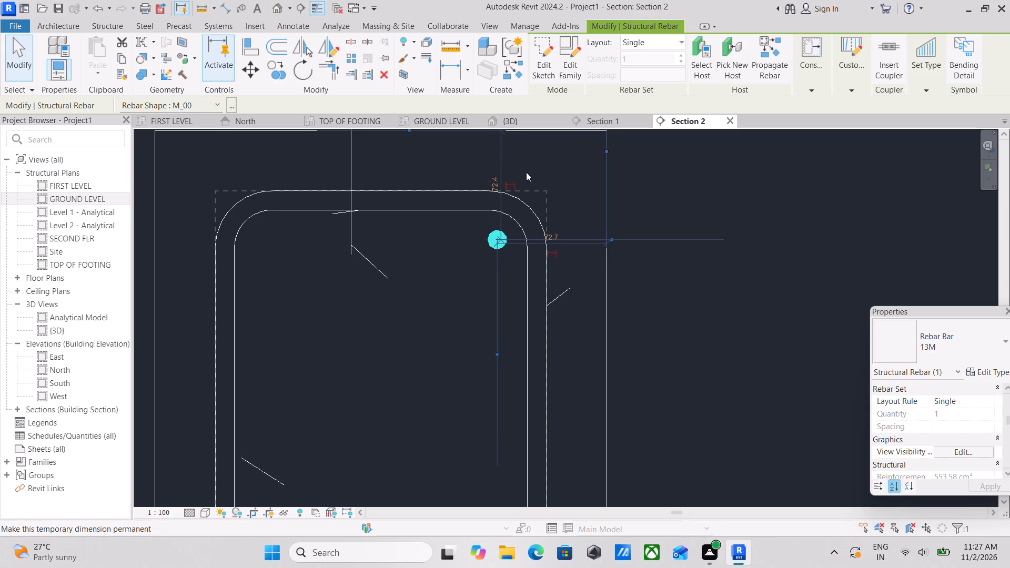
{"action": "left_click", "coordinate": [671, 44]}
{"action": "left_click", "coordinate": [671, 44]}
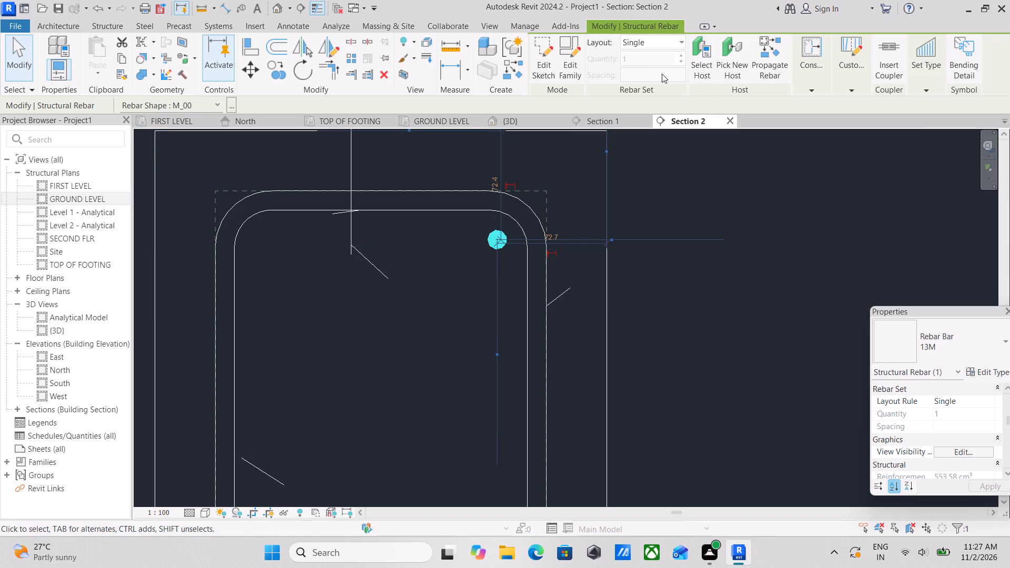
{"action": "scroll", "coordinate": [408, 336], "scroll_direction": "down", "scroll_amount": 3}
{"action": "middle_click_drag", "start_coordinate": [416, 330], "coordinate": [530, 279]}
{"action": "scroll", "coordinate": [536, 275], "scroll_direction": "down", "scroll_amount": 2}
{"action": "middle_click_drag", "start_coordinate": [536, 275], "coordinate": [526, 283]}
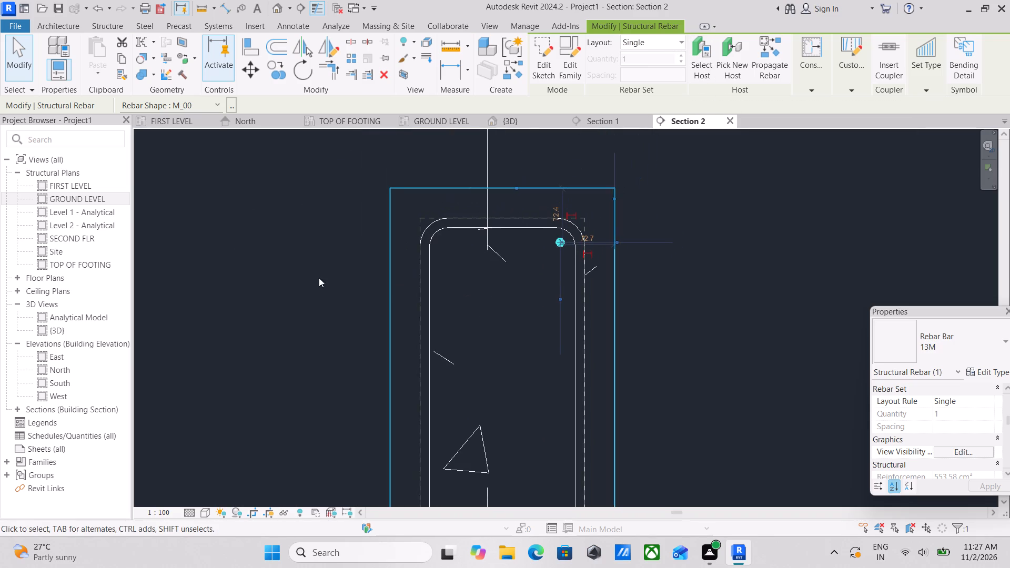
{"action": "left_click", "coordinate": [670, 40]}
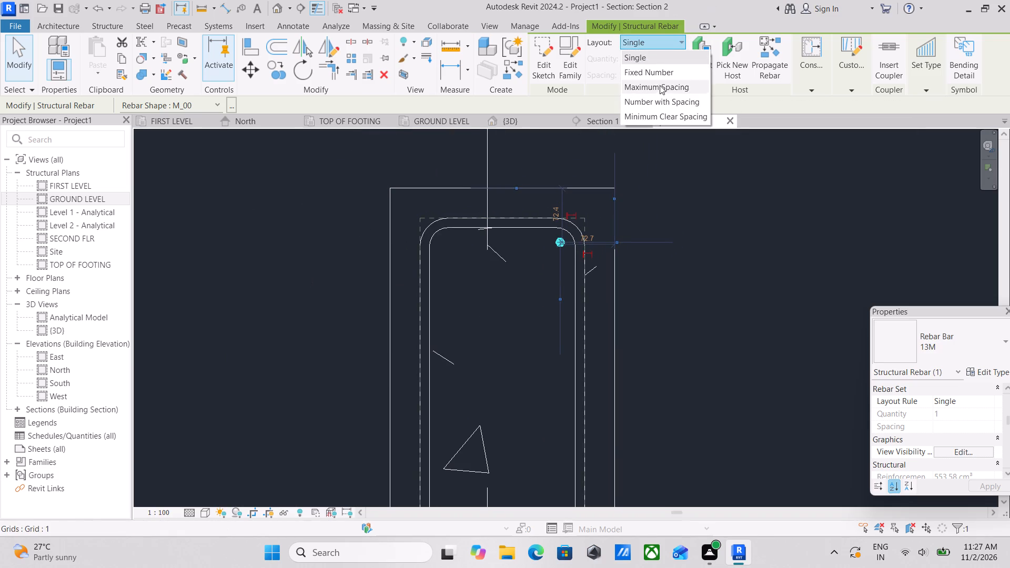
{"action": "left_click", "coordinate": [663, 88]}
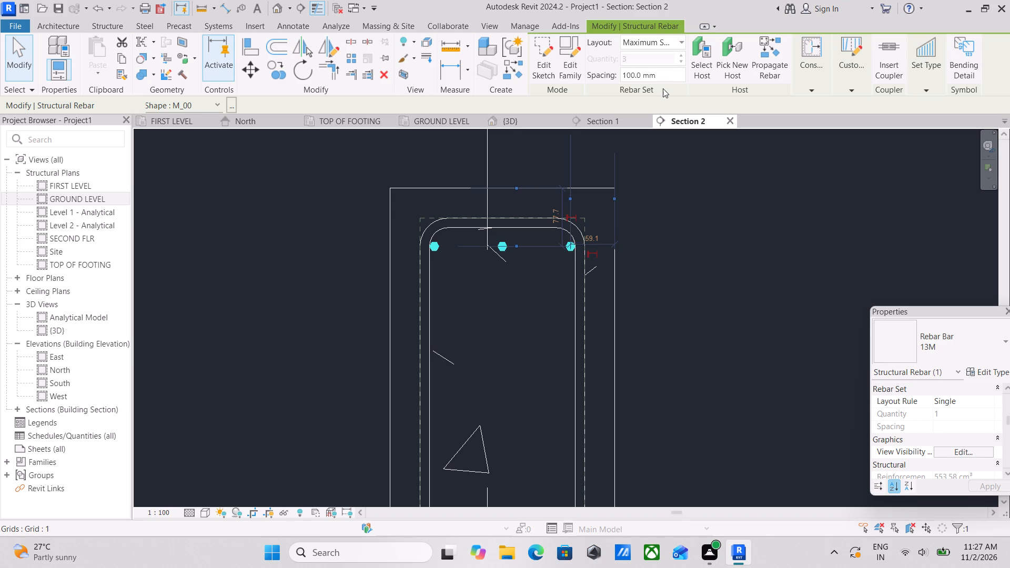
Set the M_00 bar set's view visibility so it is shown unobscured in the {3D} view.
{"action": "scroll", "coordinate": [493, 225], "scroll_direction": "up", "scroll_amount": 7}
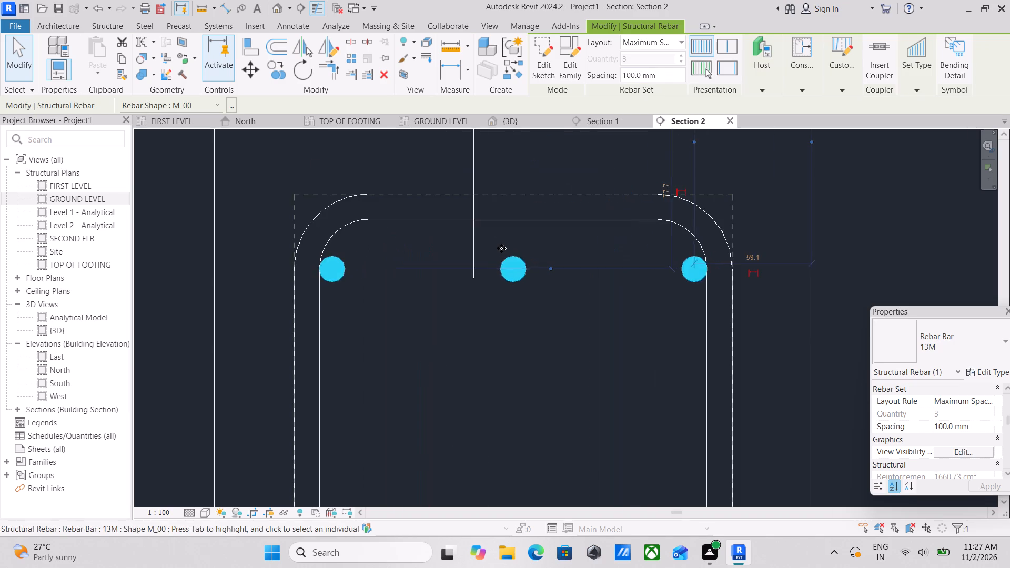
{"action": "scroll", "coordinate": [508, 271], "scroll_direction": "down", "scroll_amount": 2}
{"action": "middle_click_drag", "start_coordinate": [508, 270], "coordinate": [515, 228]}
{"action": "scroll", "coordinate": [575, 227], "scroll_direction": "down", "scroll_amount": 3}
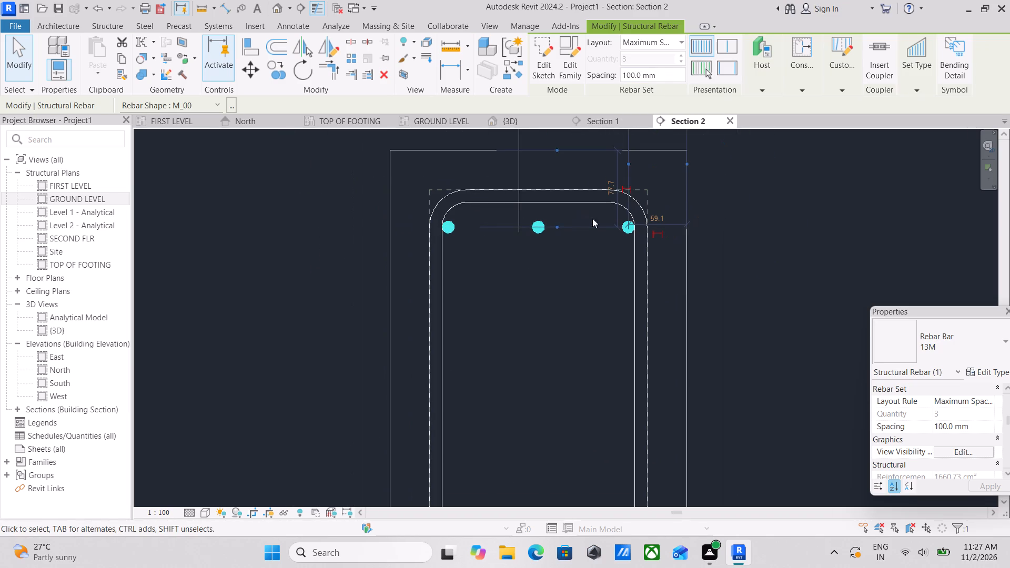
{"action": "scroll", "coordinate": [1008, 434], "scroll_direction": "down", "scroll_amount": 3}
{"action": "scroll", "coordinate": [1007, 430], "scroll_direction": "up", "scroll_amount": 2}
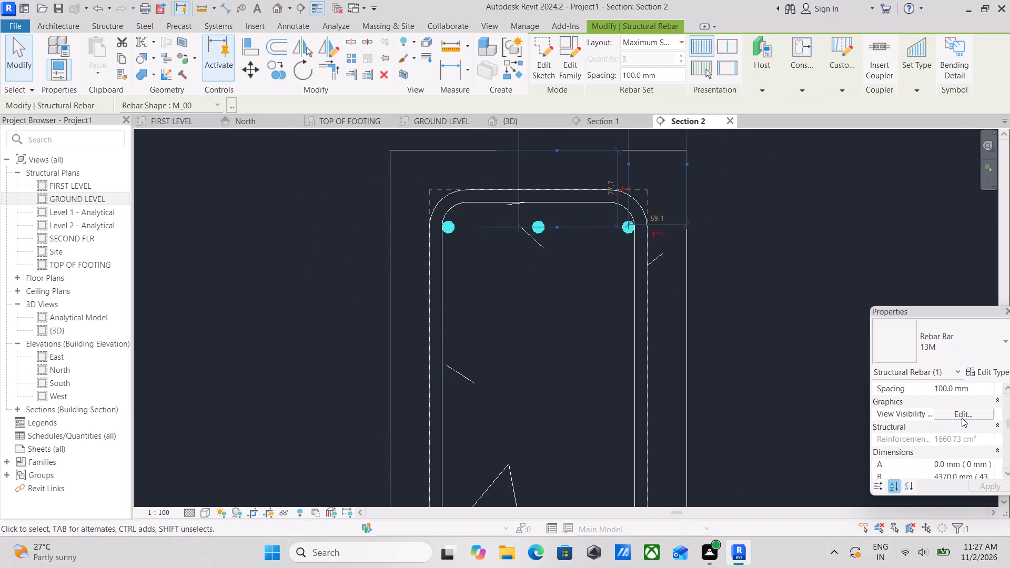
{"action": "left_click", "coordinate": [962, 417]}
{"action": "left_click", "coordinate": [927, 381]}
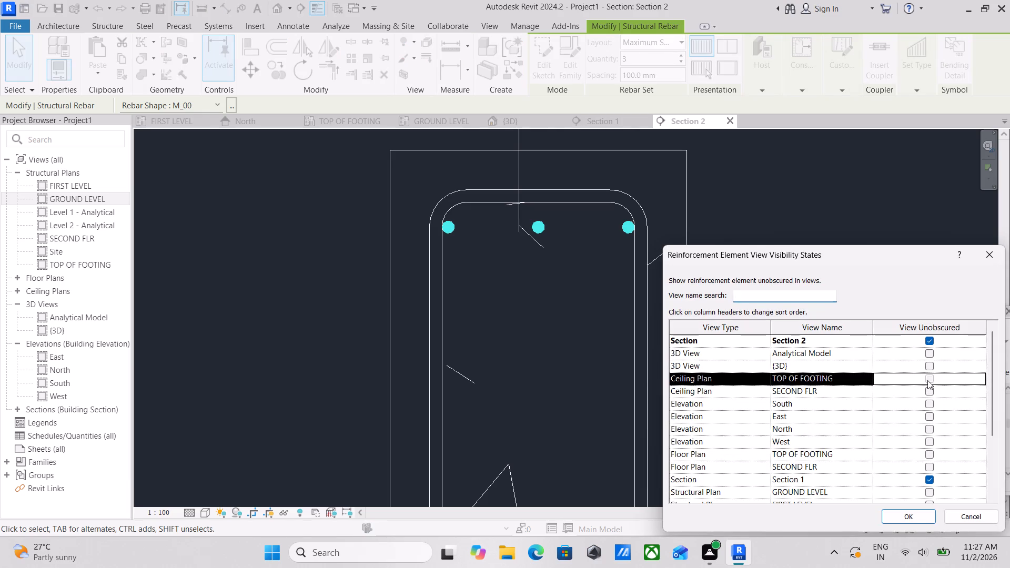
{"action": "left_click", "coordinate": [927, 366]}
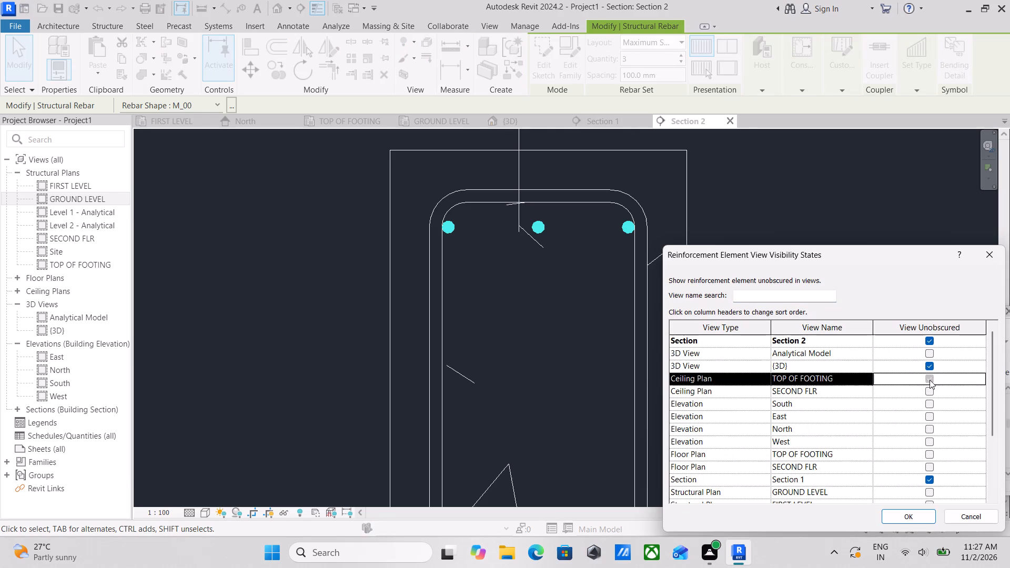
{"action": "left_click", "coordinate": [930, 380]}
{"action": "left_click", "coordinate": [907, 515]}
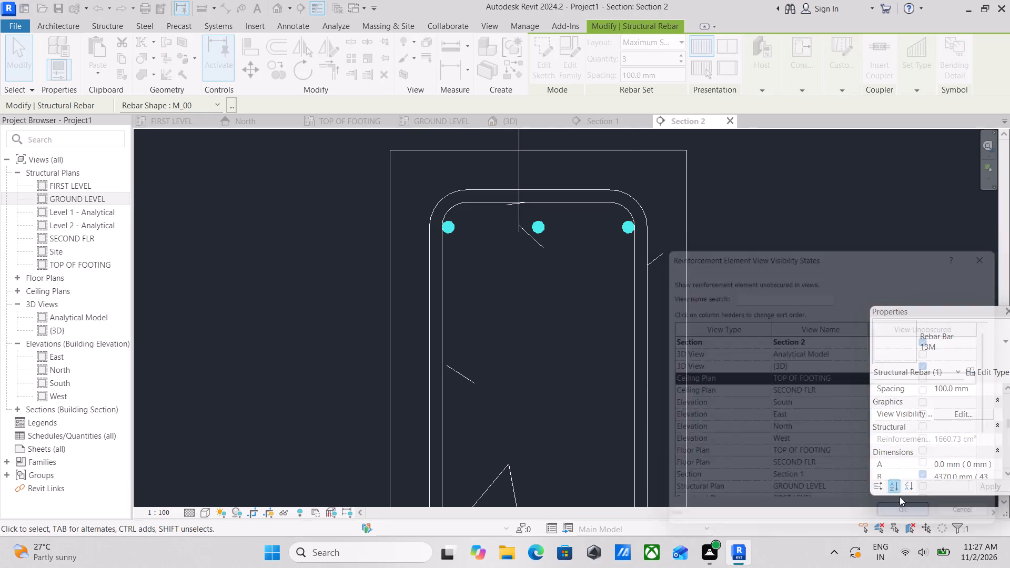
Move both end bars of the set inward from the stirrup legs, the right one about 70 mm from the beam's side face.
{"action": "scroll", "coordinate": [640, 241], "scroll_direction": "up", "scroll_amount": 4}
{"action": "left_click_drag", "start_coordinate": [613, 217], "coordinate": [612, 217]}
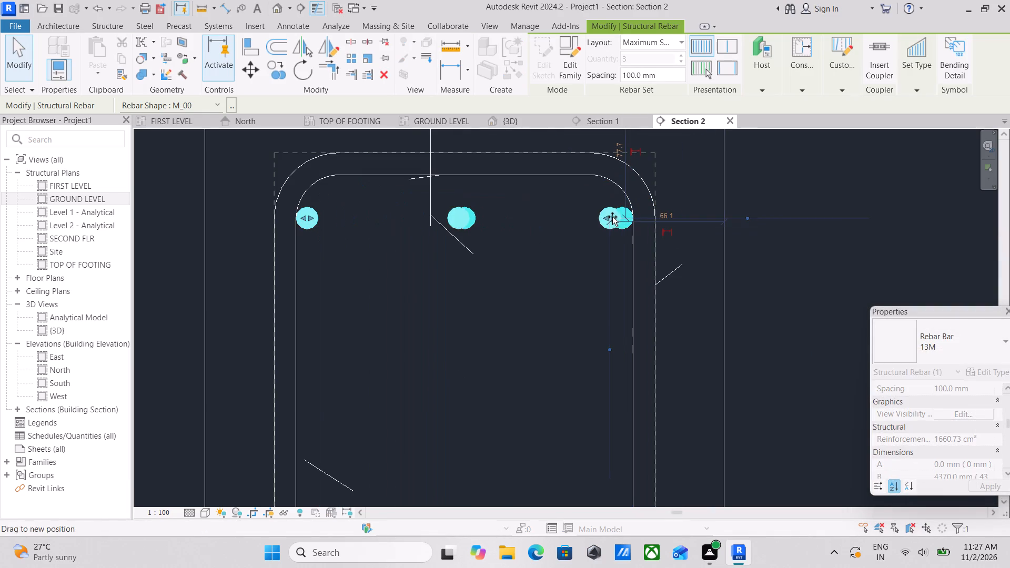
{"action": "left_click_drag", "start_coordinate": [612, 217], "coordinate": [603, 218]}
{"action": "middle_click_drag", "start_coordinate": [519, 246], "coordinate": [668, 253]}
{"action": "left_click_drag", "start_coordinate": [463, 227], "coordinate": [482, 227]}
{"action": "scroll", "coordinate": [609, 219], "scroll_direction": "up", "scroll_amount": 2}
{"action": "scroll", "coordinate": [640, 236], "scroll_direction": "down", "scroll_amount": 3}
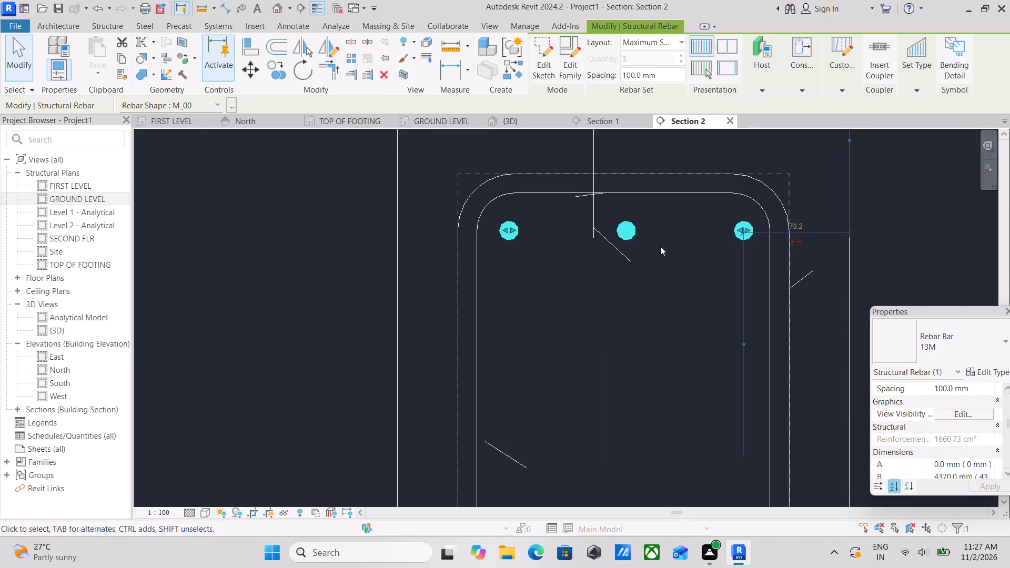
Nudge the M_00 bar set upward three increments, to about 70 mm below the beam's top face.
{"action": "key", "text": "Escape"}
{"action": "left_click", "coordinate": [633, 234]}
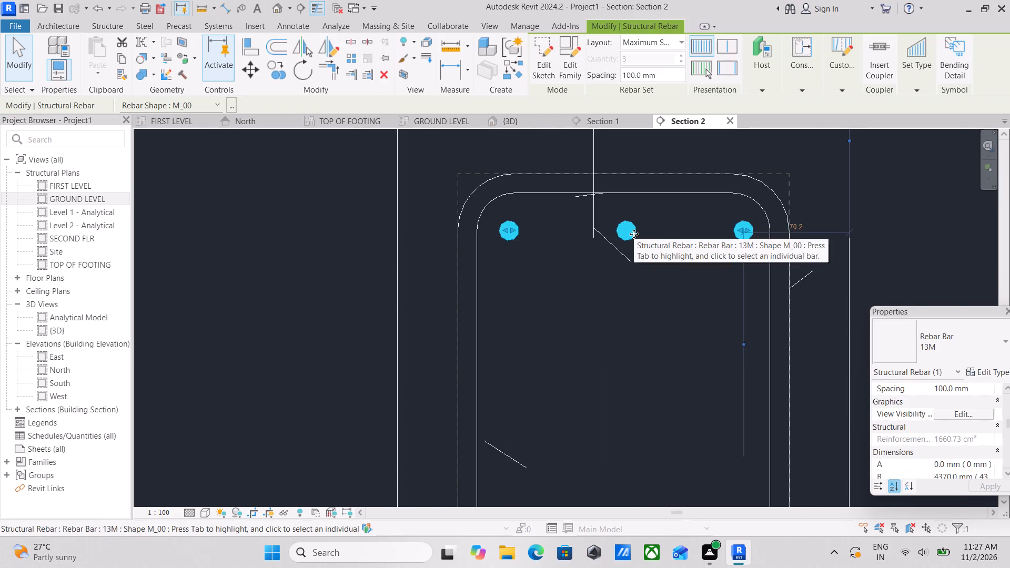
{"action": "key", "text": "Up"}
{"action": "key", "text": "Up"}
{"action": "key", "text": "Up"}
{"action": "scroll", "coordinate": [634, 234], "scroll_direction": "down", "scroll_amount": 4}
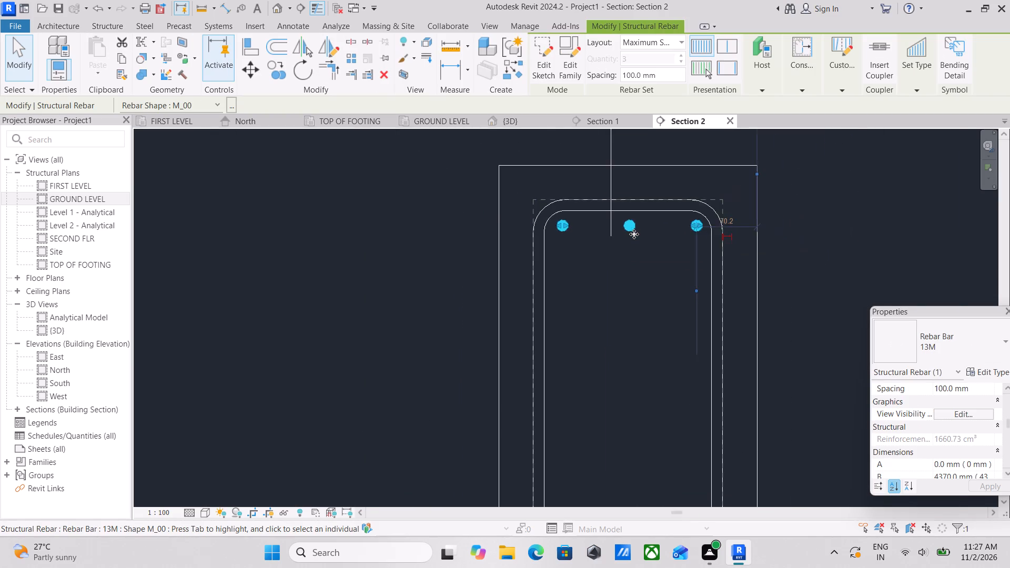
{"action": "scroll", "coordinate": [645, 255], "scroll_direction": "down", "scroll_amount": 2}
{"action": "middle_click_drag", "start_coordinate": [645, 258], "coordinate": [649, 241]}
{"action": "key", "text": "Escape"}
Mirror the top M_00 bar set to the beam's bottom about a horizontal axis through the stirrup leg's midpoint, keeping the original.
{"action": "left_click", "coordinate": [632, 214]}
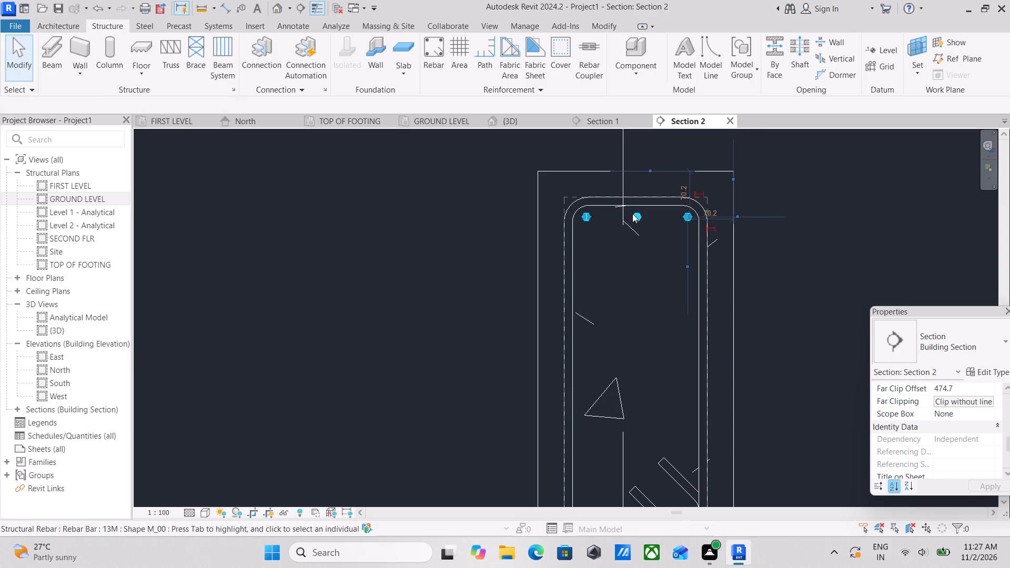
{"action": "scroll", "coordinate": [633, 219], "scroll_direction": "down", "scroll_amount": 3}
{"action": "middle_click_drag", "start_coordinate": [635, 221], "coordinate": [638, 200]}
{"action": "middle_click_drag", "start_coordinate": [650, 263], "coordinate": [645, 243]}
{"action": "scroll", "coordinate": [639, 225], "scroll_direction": "up", "scroll_amount": 1}
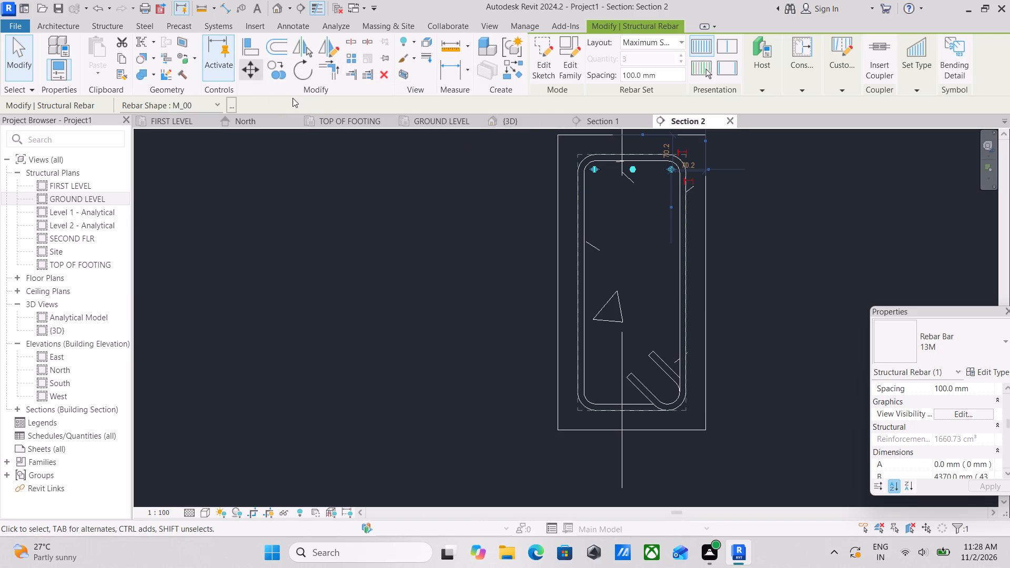
{"action": "scroll", "coordinate": [566, 221], "scroll_direction": "up", "scroll_amount": 3}
{"action": "middle_click_drag", "start_coordinate": [661, 214], "coordinate": [443, 278]}
{"action": "scroll", "coordinate": [441, 257], "scroll_direction": "down", "scroll_amount": 1}
{"action": "middle_click_drag", "start_coordinate": [441, 257], "coordinate": [458, 301]}
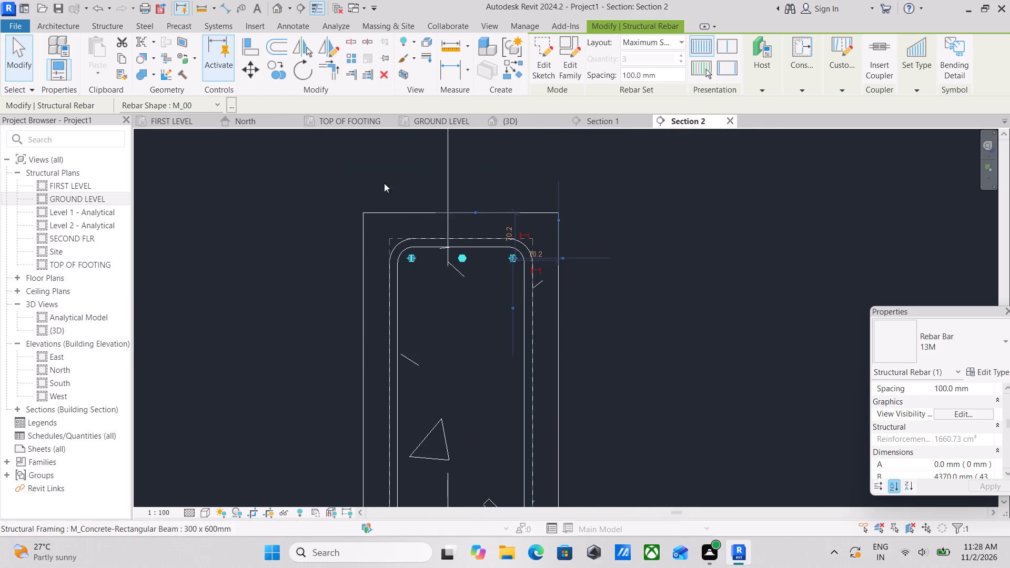
{"action": "scroll", "coordinate": [457, 359], "scroll_direction": "up", "scroll_amount": 2}
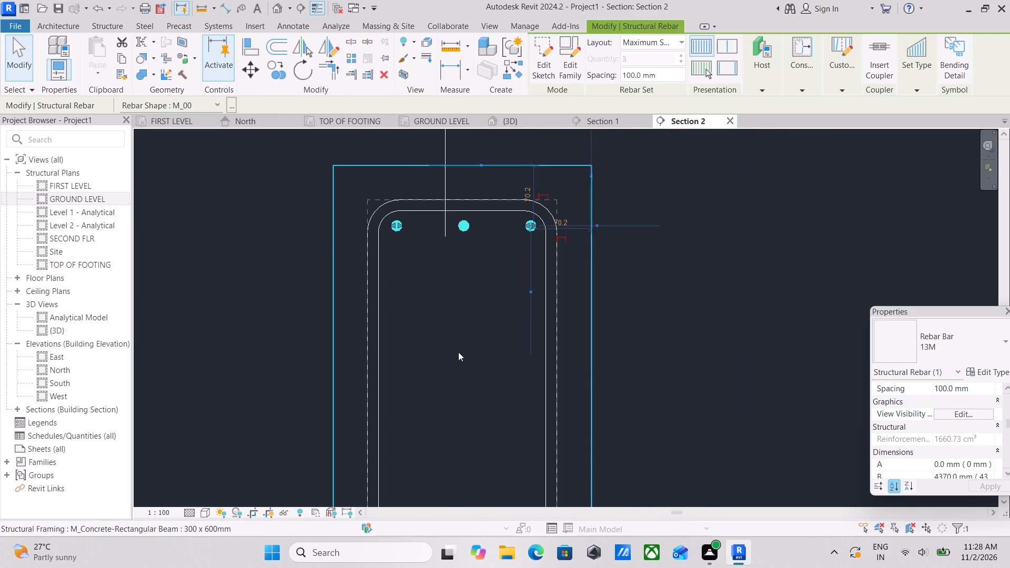
{"action": "middle_click_drag", "start_coordinate": [435, 290], "coordinate": [472, 308]}
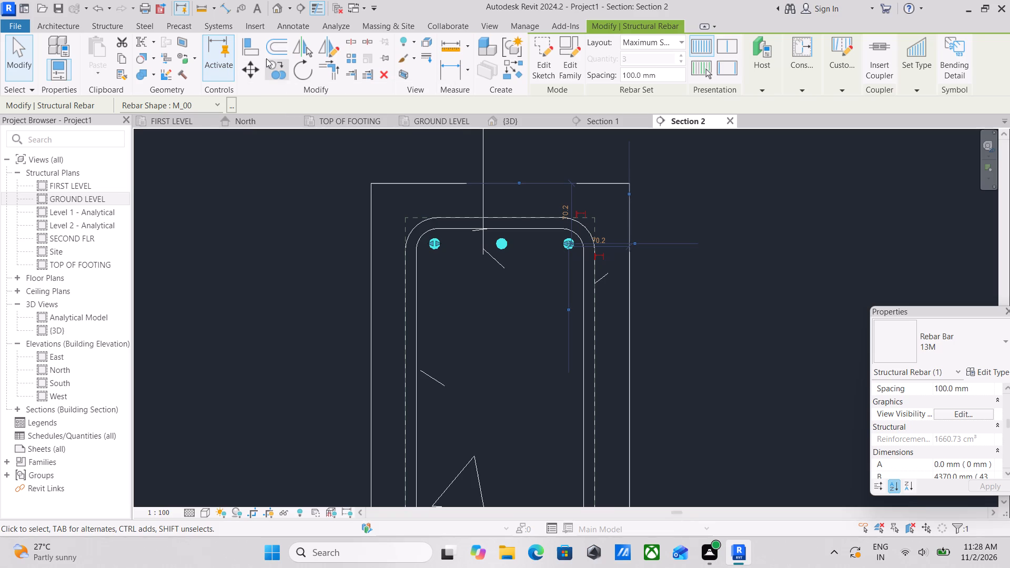
{"action": "left_click", "coordinate": [334, 47]}
{"action": "middle_click_drag", "start_coordinate": [480, 334], "coordinate": [458, 286]}
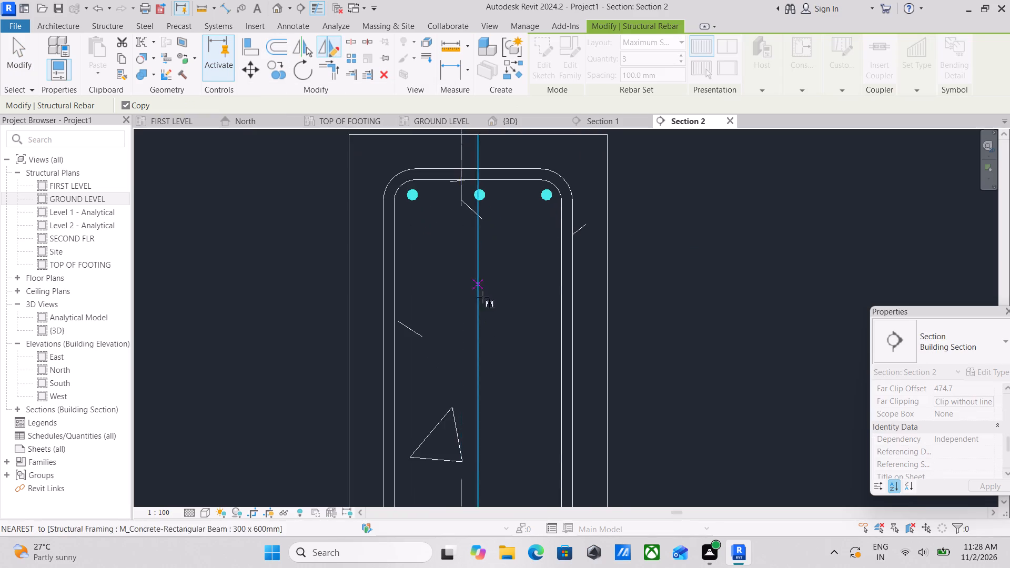
{"action": "scroll", "coordinate": [502, 333], "scroll_direction": "down", "scroll_amount": 2}
{"action": "middle_click_drag", "start_coordinate": [501, 332], "coordinate": [492, 240]}
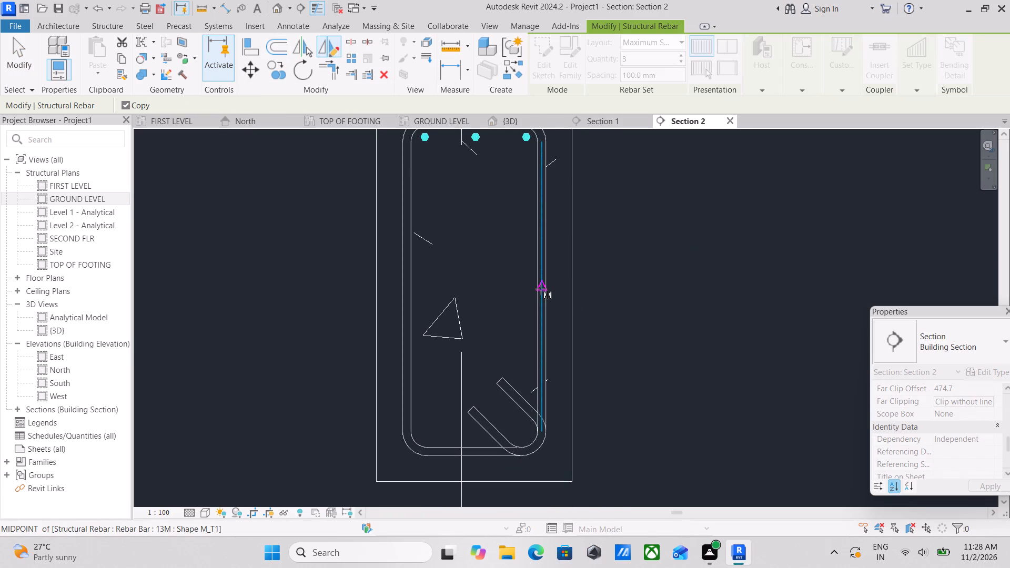
{"action": "left_click", "coordinate": [541, 289]}
{"action": "left_click", "coordinate": [642, 283]}
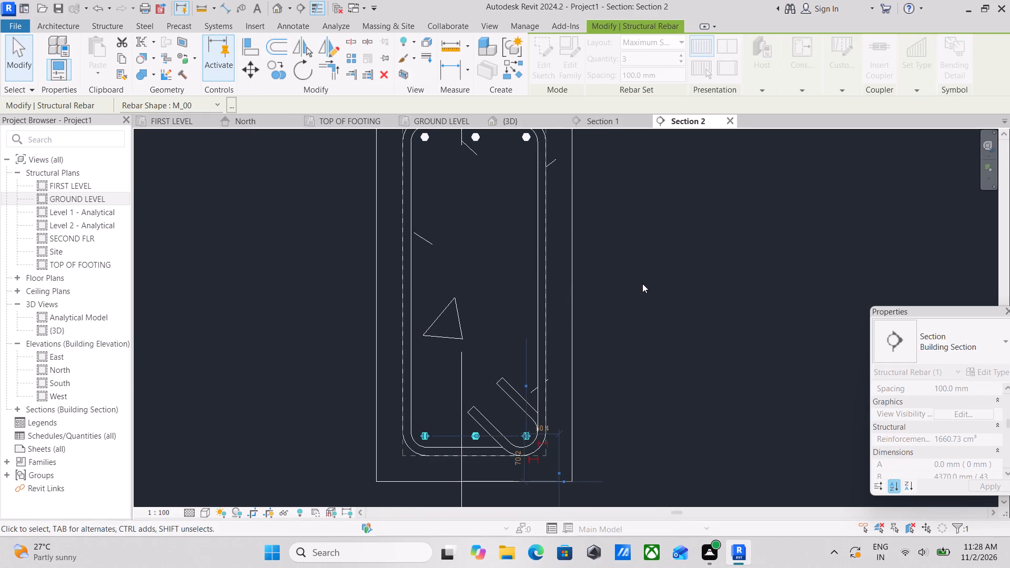
{"action": "middle_click_drag", "start_coordinate": [642, 283], "coordinate": [650, 308]}
{"action": "scroll", "coordinate": [650, 302], "scroll_direction": "down", "scroll_amount": 2}
{"action": "key", "text": "Escape"}
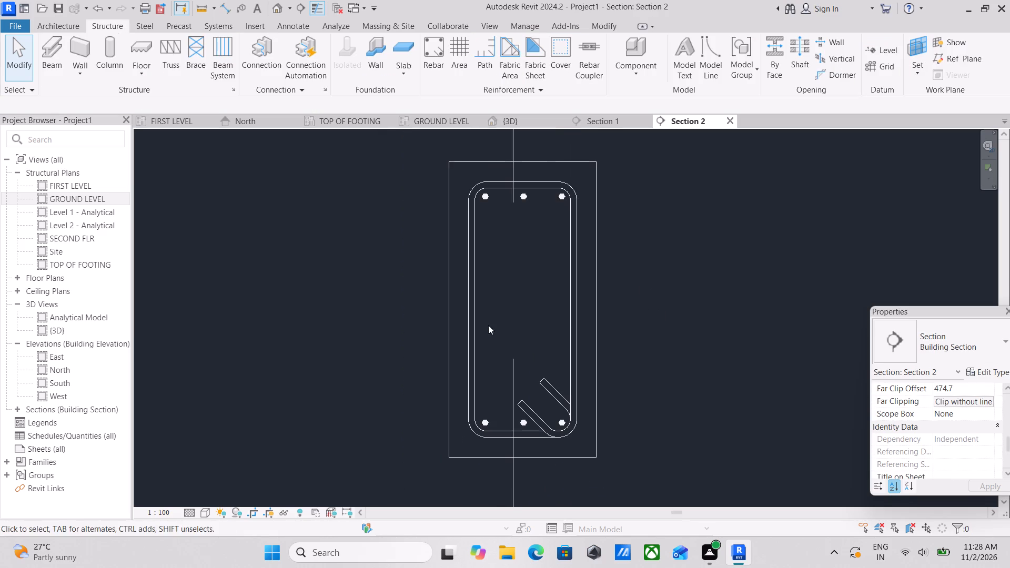
Examine the top and bottom longitudinal bar sets in the beam section.
{"action": "middle_click_drag", "start_coordinate": [488, 325], "coordinate": [512, 361]}
{"action": "scroll", "coordinate": [512, 361], "scroll_direction": "down", "scroll_amount": 1}
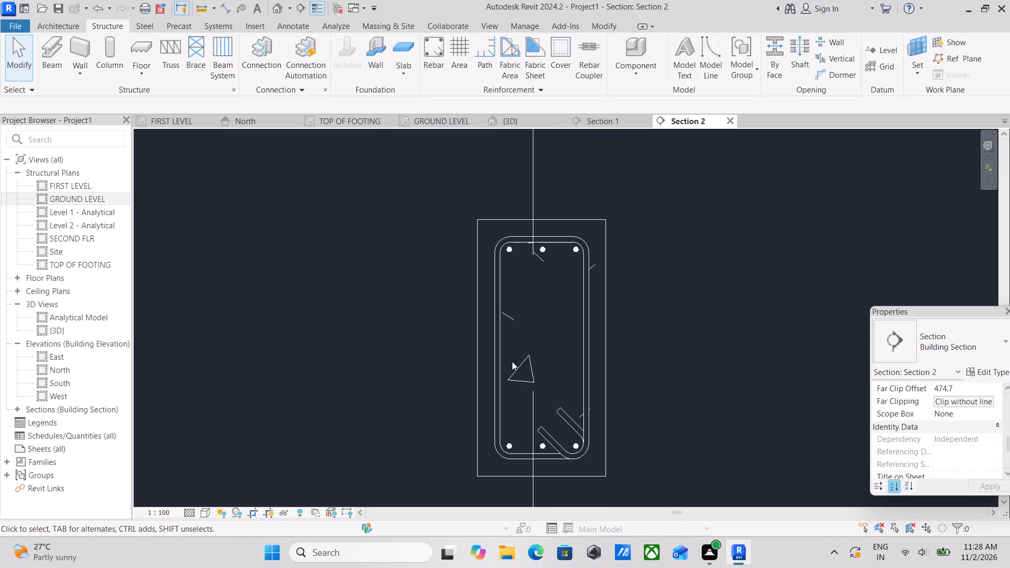
{"action": "scroll", "coordinate": [512, 361], "scroll_direction": "up", "scroll_amount": 2}
{"action": "middle_click_drag", "start_coordinate": [512, 361], "coordinate": [521, 311]}
{"action": "scroll", "coordinate": [521, 311], "scroll_direction": "up", "scroll_amount": 1}
{"action": "scroll", "coordinate": [523, 310], "scroll_direction": "down", "scroll_amount": 1}
{"action": "middle_click_drag", "start_coordinate": [523, 310], "coordinate": [521, 334]}
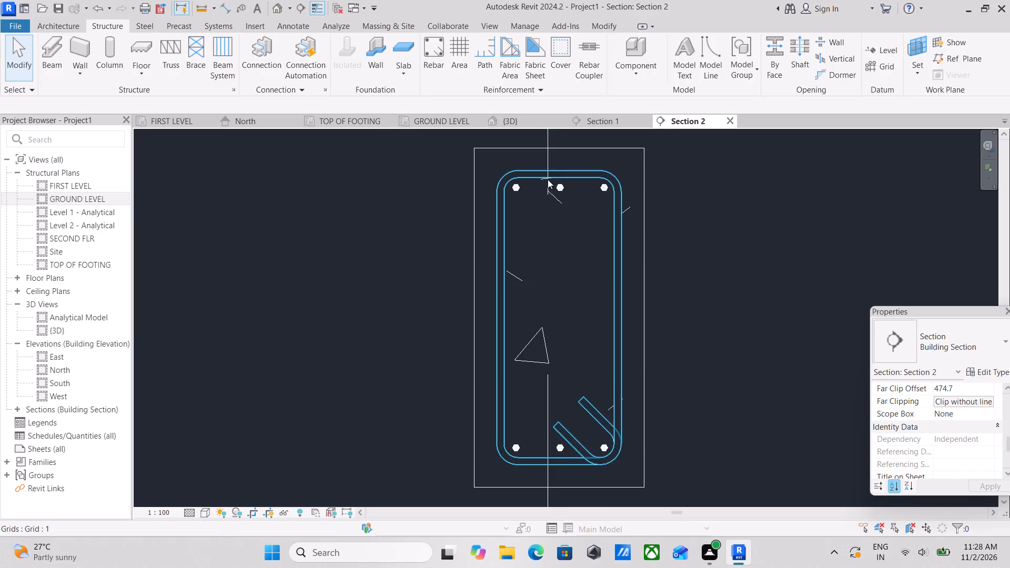
{"action": "scroll", "coordinate": [534, 243], "scroll_direction": "up", "scroll_amount": 2}
{"action": "left_click", "coordinate": [567, 169]}
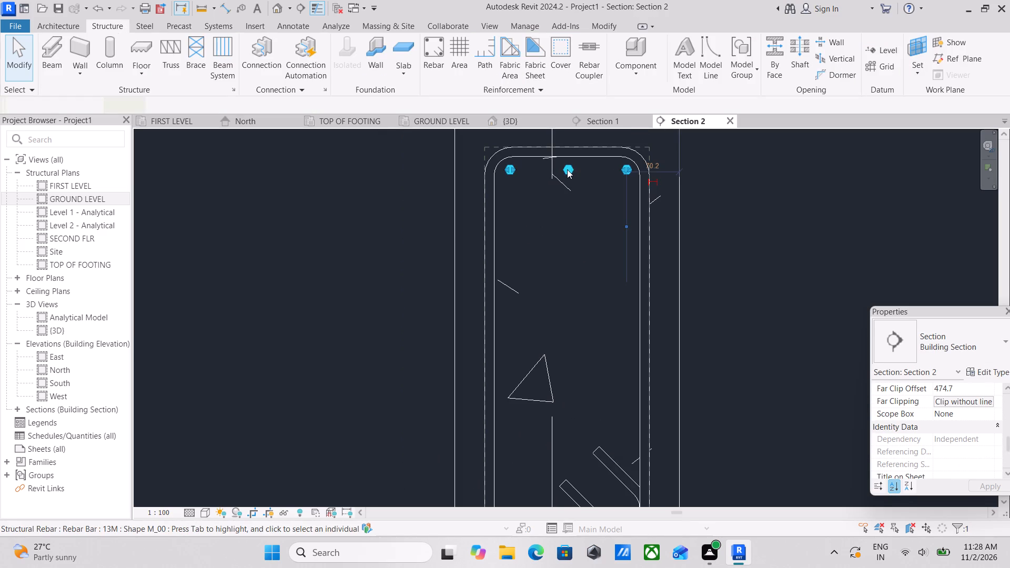
{"action": "key", "text": "Escape"}
{"action": "scroll", "coordinate": [578, 184], "scroll_direction": "down", "scroll_amount": 2}
{"action": "middle_click_drag", "start_coordinate": [578, 184], "coordinate": [559, 138]}
{"action": "left_click", "coordinate": [507, 383]}
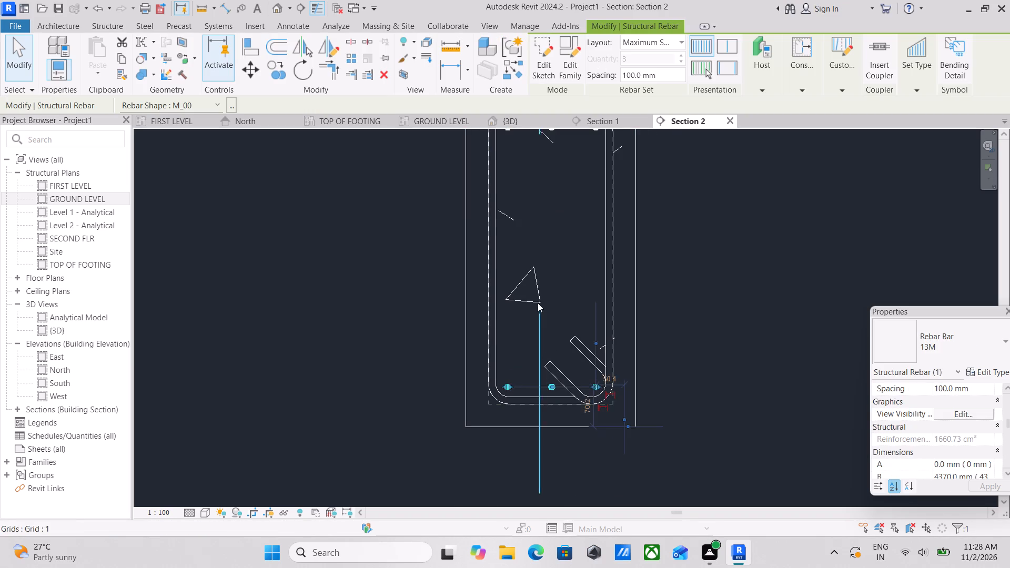
{"action": "scroll", "coordinate": [538, 303], "scroll_direction": "down", "scroll_amount": 1}
{"action": "middle_click_drag", "start_coordinate": [538, 303], "coordinate": [529, 355]}
{"action": "scroll", "coordinate": [529, 355], "scroll_direction": "down", "scroll_amount": 1}
{"action": "middle_click_drag", "start_coordinate": [543, 284], "coordinate": [527, 330]}
{"action": "scroll", "coordinate": [548, 322], "scroll_direction": "up", "scroll_amount": 2}
{"action": "key", "text": "Escape"}
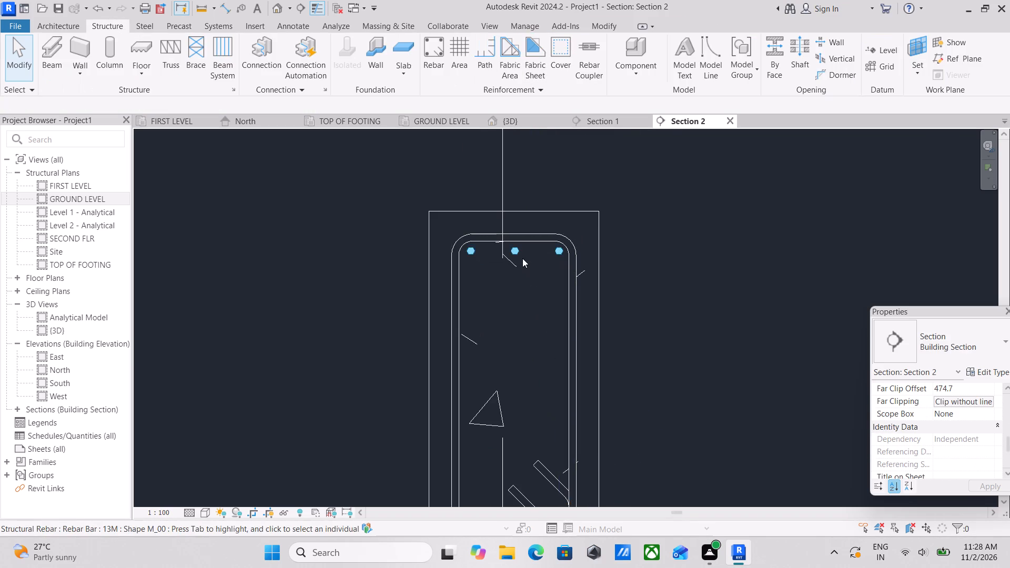
{"action": "scroll", "coordinate": [522, 258], "scroll_direction": "up", "scroll_amount": 1}
{"action": "scroll", "coordinate": [522, 258], "scroll_direction": "down", "scroll_amount": 1}
{"action": "middle_click_drag", "start_coordinate": [522, 258], "coordinate": [527, 221]}
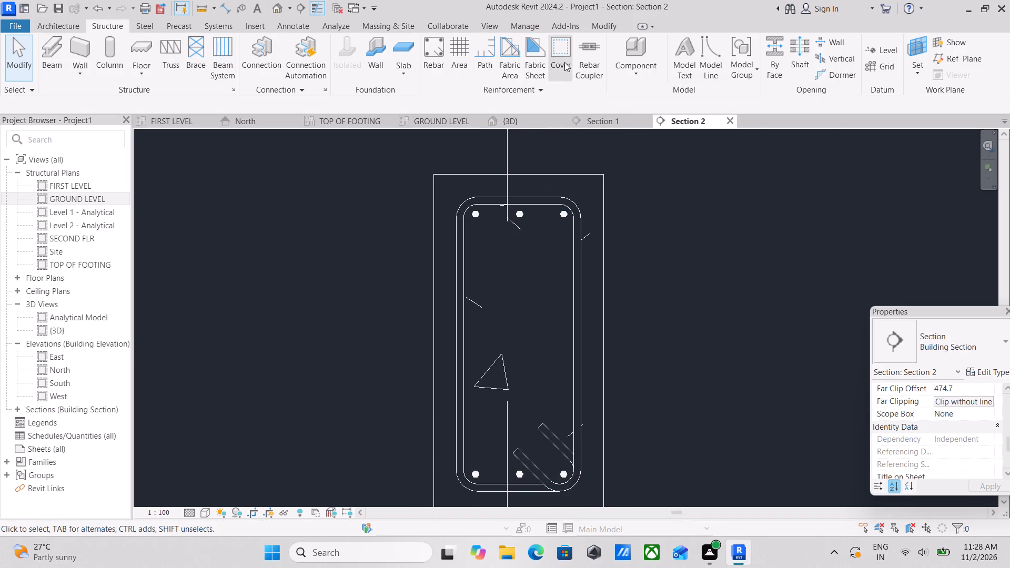
Place two single M_00 bars along the right stirrup leg, about 194 mm and 362 mm below the beam's top face.
{"action": "left_click", "coordinate": [563, 62]}
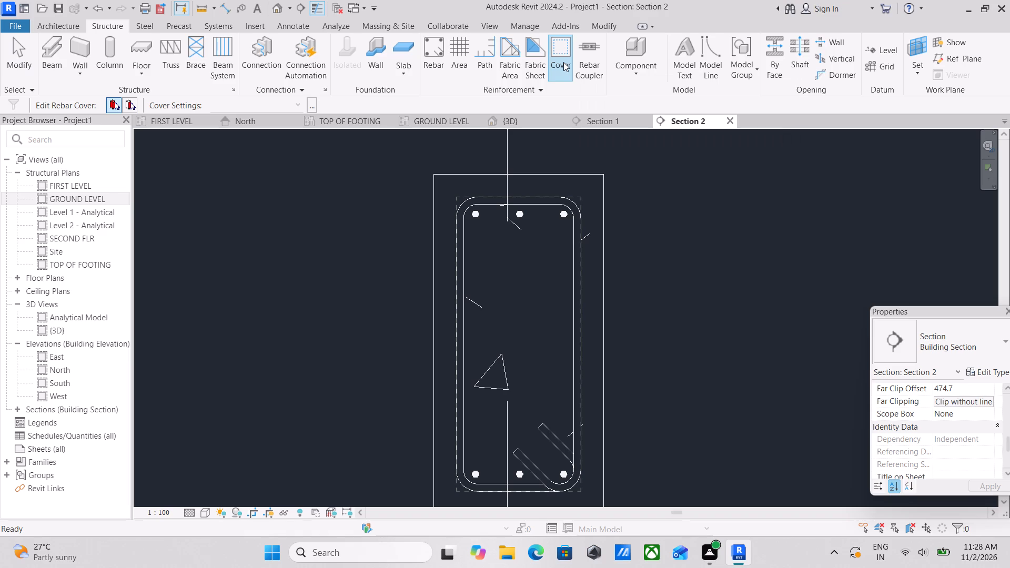
{"action": "key", "text": "Escape"}
{"action": "left_click", "coordinate": [437, 54]}
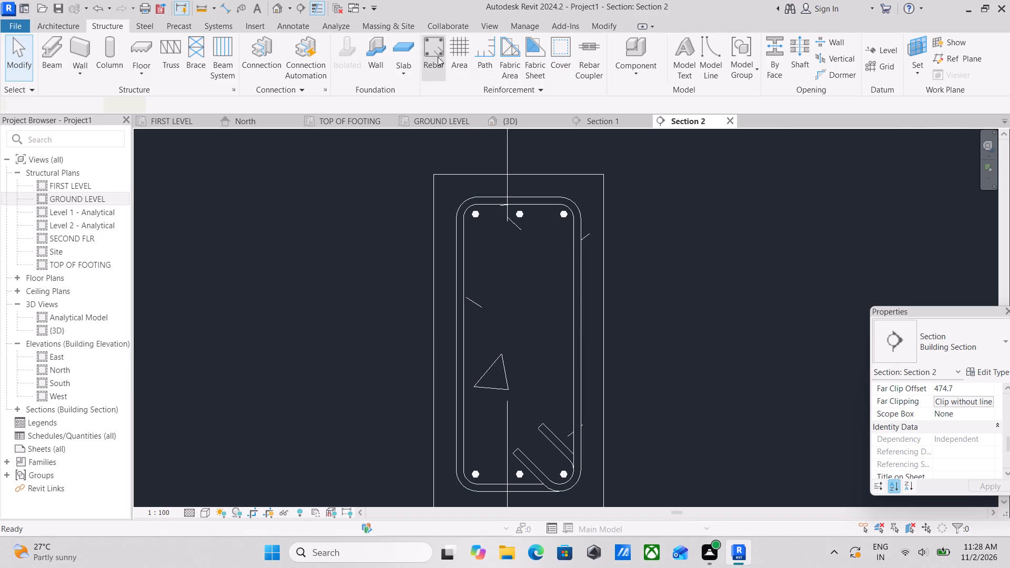
{"action": "scroll", "coordinate": [552, 309], "scroll_direction": "down", "scroll_amount": 2}
{"action": "middle_click_drag", "start_coordinate": [552, 308], "coordinate": [536, 312]}
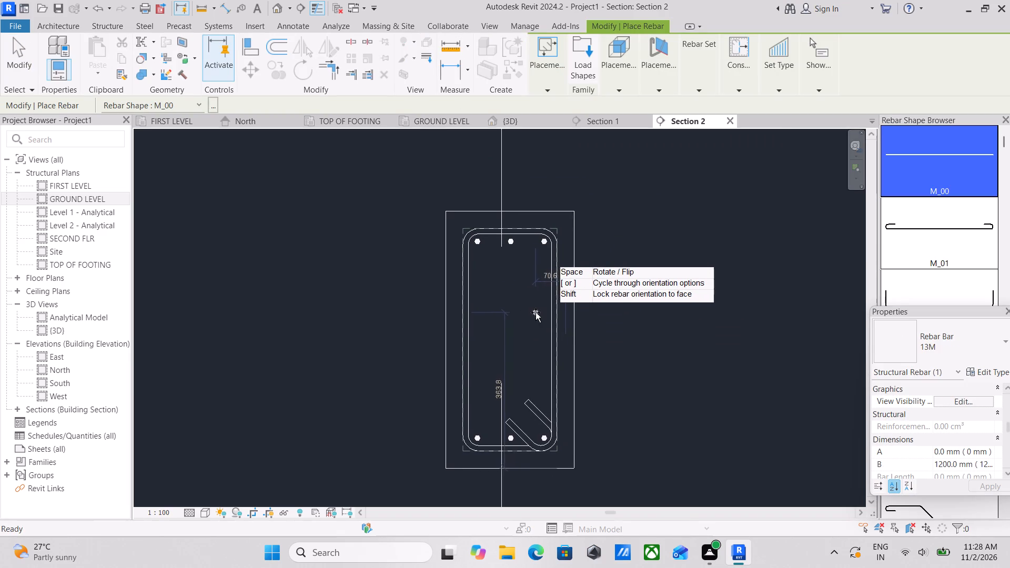
{"action": "scroll", "coordinate": [557, 287], "scroll_direction": "up", "scroll_amount": 8}
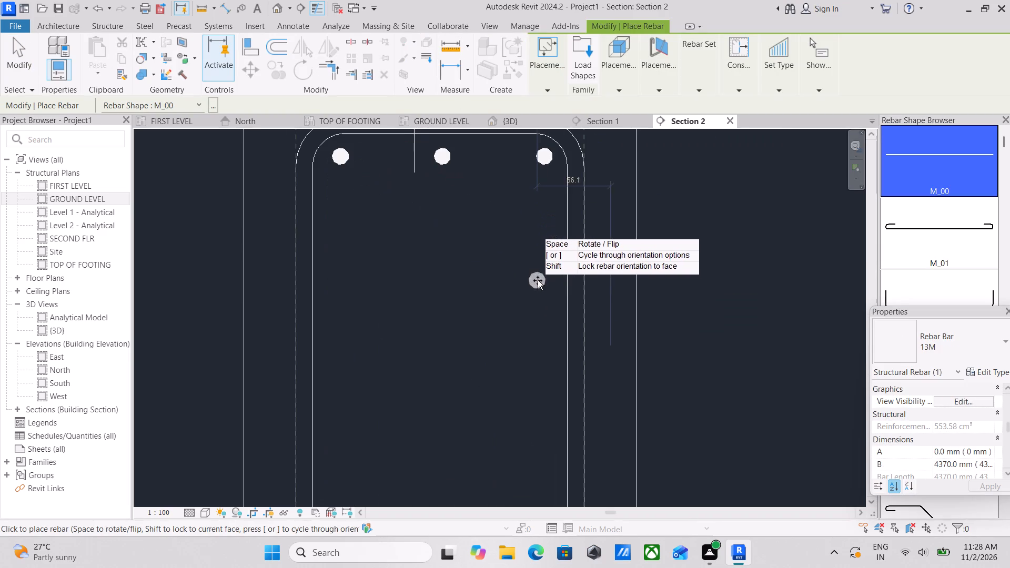
{"action": "left_click", "coordinate": [555, 319]}
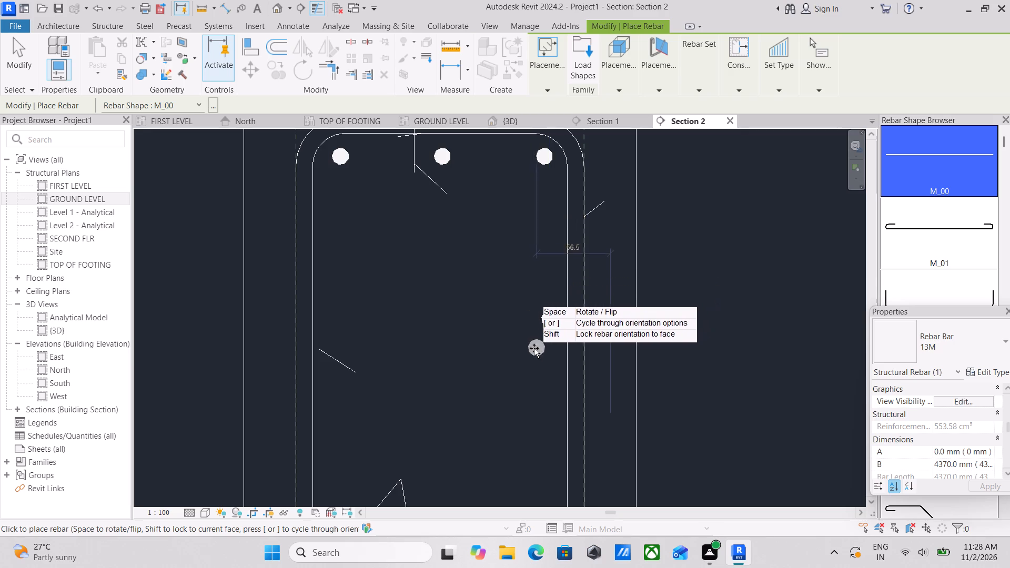
{"action": "scroll", "coordinate": [543, 382], "scroll_direction": "down", "scroll_amount": 3}
{"action": "middle_click_drag", "start_coordinate": [539, 379], "coordinate": [556, 239]}
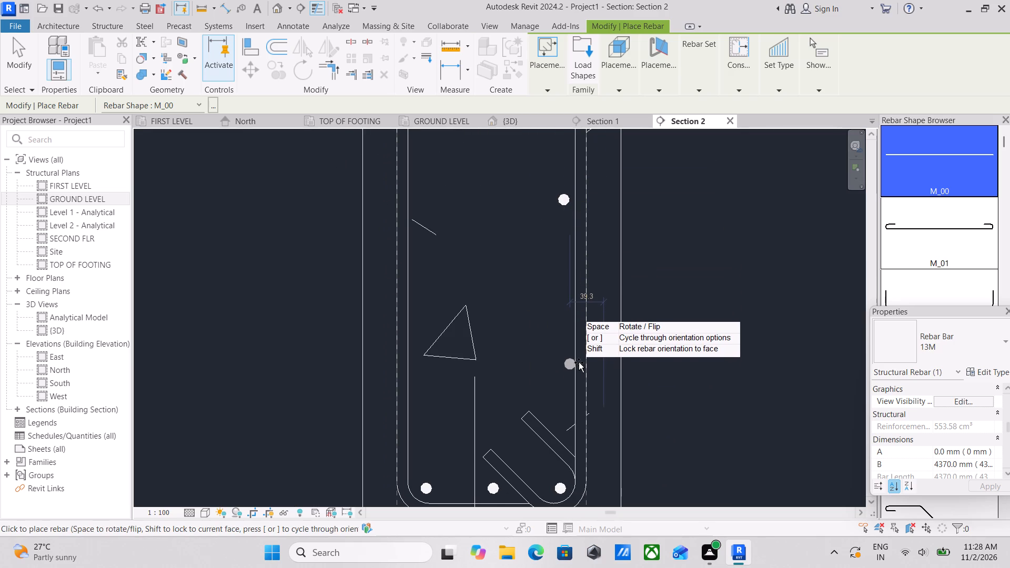
{"action": "left_click", "coordinate": [578, 343]}
{"action": "key", "text": "Escape"}
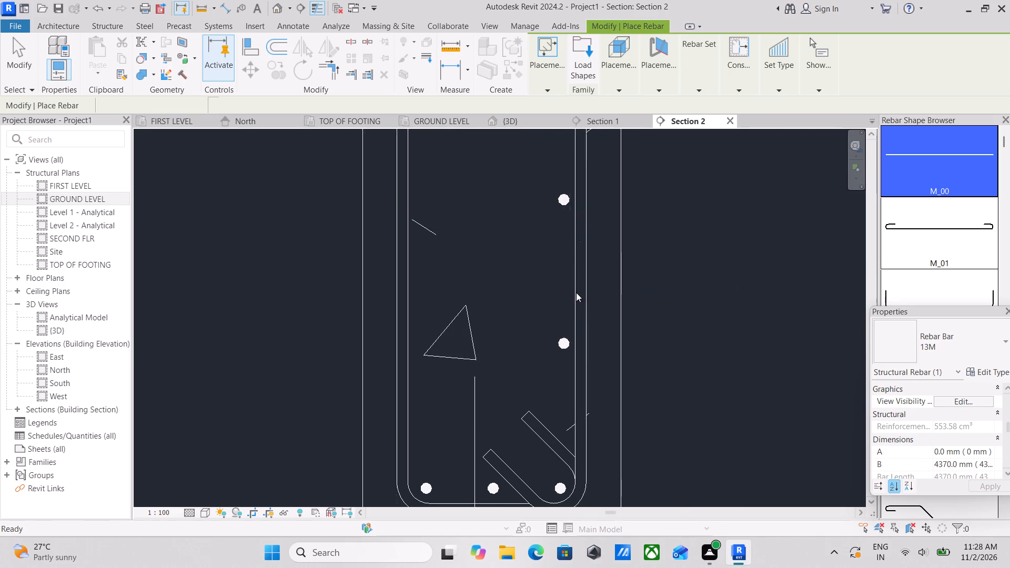
Nudge the lower of the two side bars one increment right, toward the stirrup leg.
{"action": "scroll", "coordinate": [576, 292], "scroll_direction": "down", "scroll_amount": 3}
{"action": "left_click", "coordinate": [568, 328]}
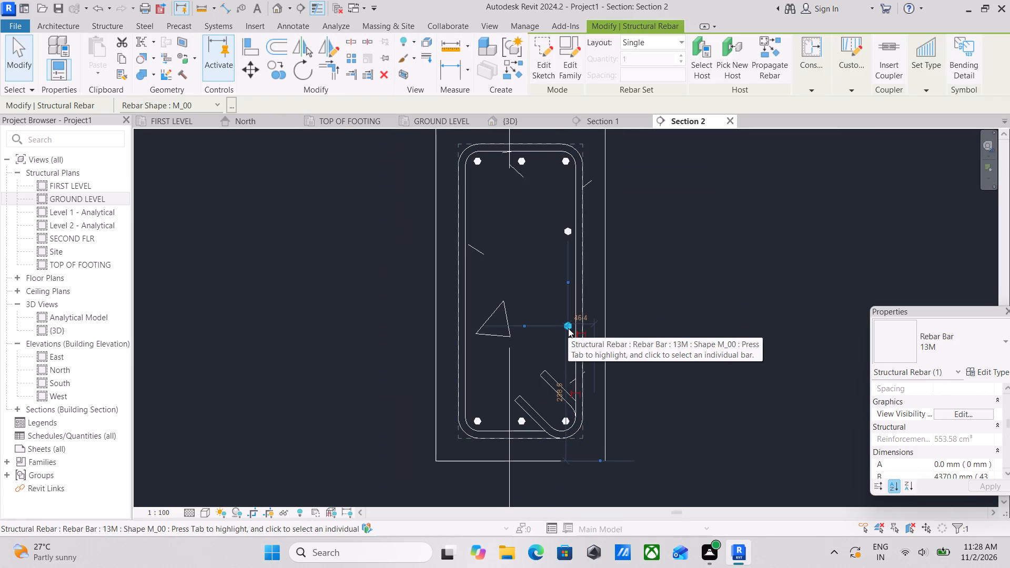
{"action": "key", "text": "Right"}
{"action": "scroll", "coordinate": [570, 233], "scroll_direction": "up", "scroll_amount": 2}
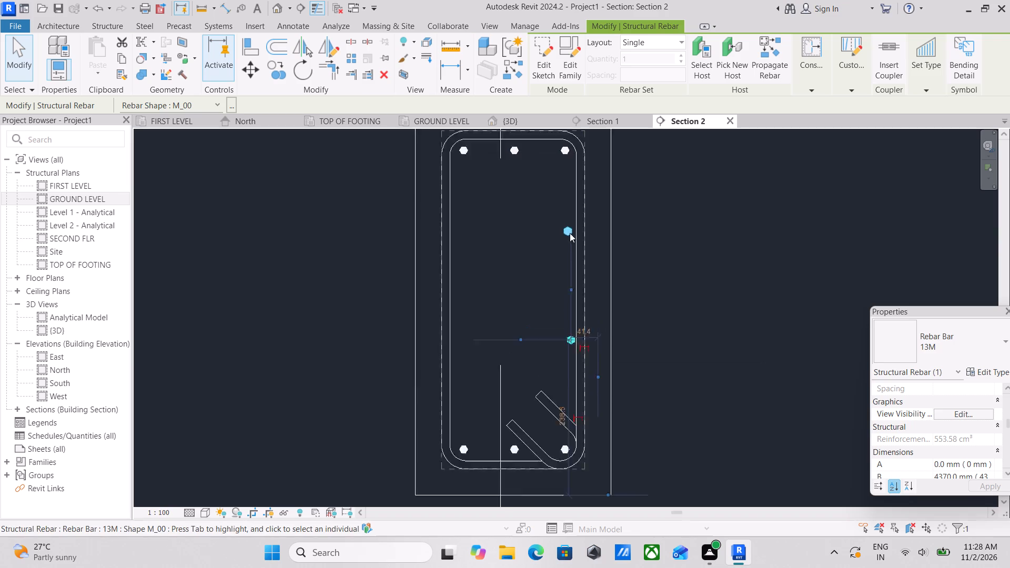
{"action": "scroll", "coordinate": [570, 233], "scroll_direction": "up", "scroll_amount": 1}
{"action": "key", "text": "Escape"}
Set the lower side bar's view visibility so it is shown unobscured in the {3D} view.
{"action": "left_click", "coordinate": [573, 230]}
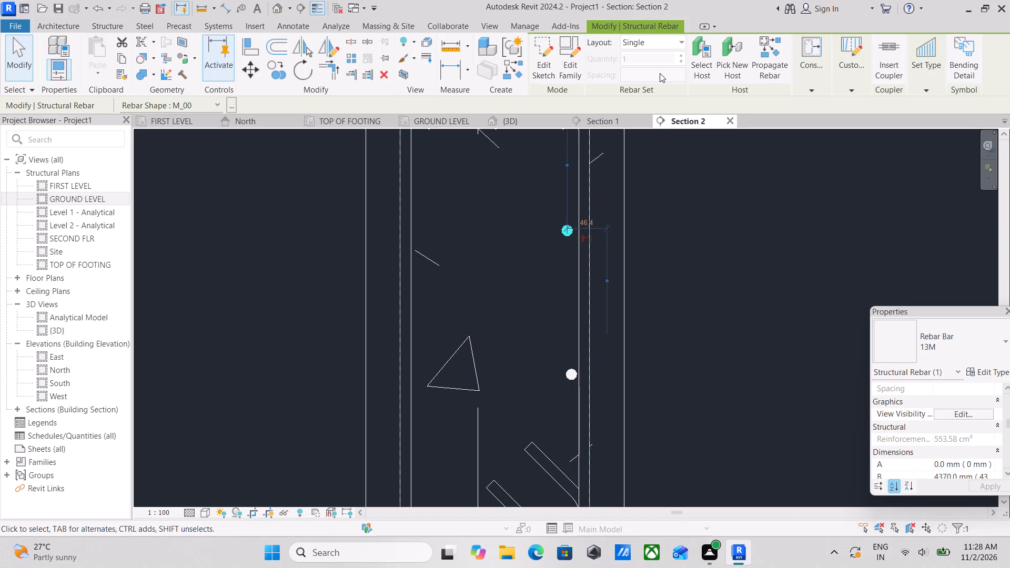
{"action": "scroll", "coordinate": [561, 267], "scroll_direction": "down", "scroll_amount": 2}
{"action": "middle_click_drag", "start_coordinate": [561, 268], "coordinate": [603, 310]}
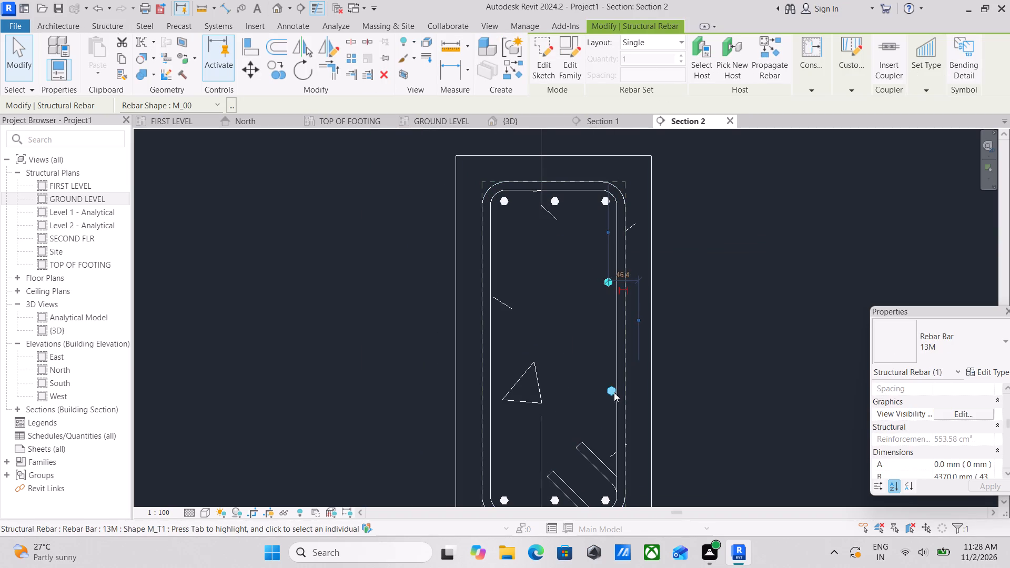
{"action": "left_click", "coordinate": [612, 392]}
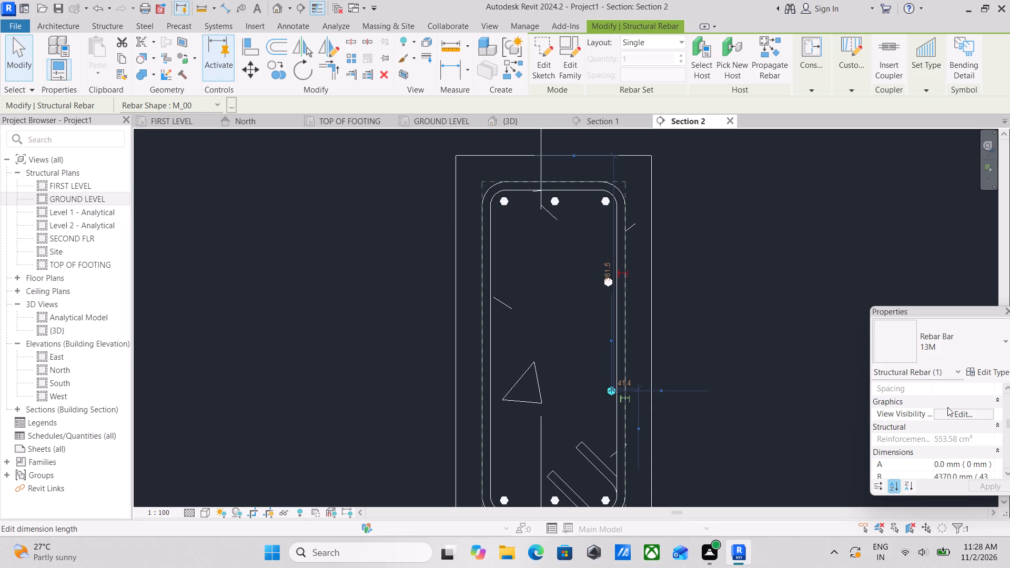
{"action": "left_click", "coordinate": [950, 411]}
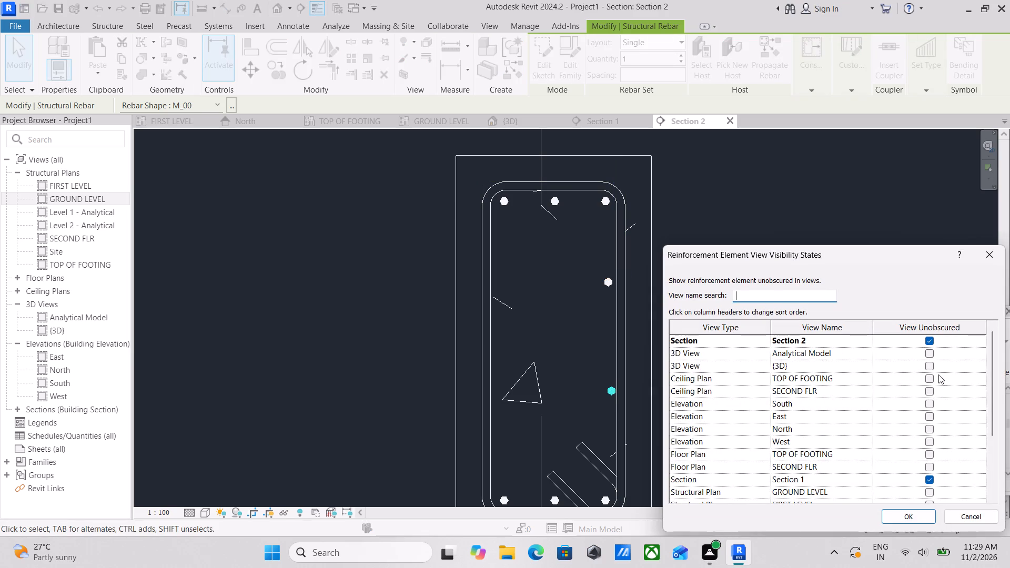
{"action": "left_click", "coordinate": [929, 364]}
{"action": "left_click", "coordinate": [907, 513]}
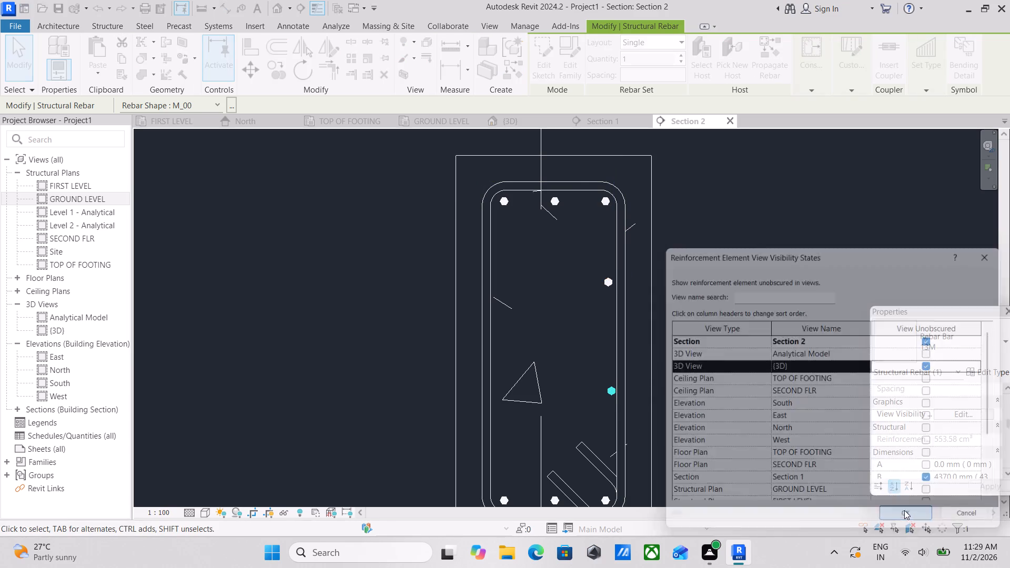
Set the upper side bar's view visibility so it is shown unobscured in the {3D} view.
{"action": "left_click", "coordinate": [610, 281]}
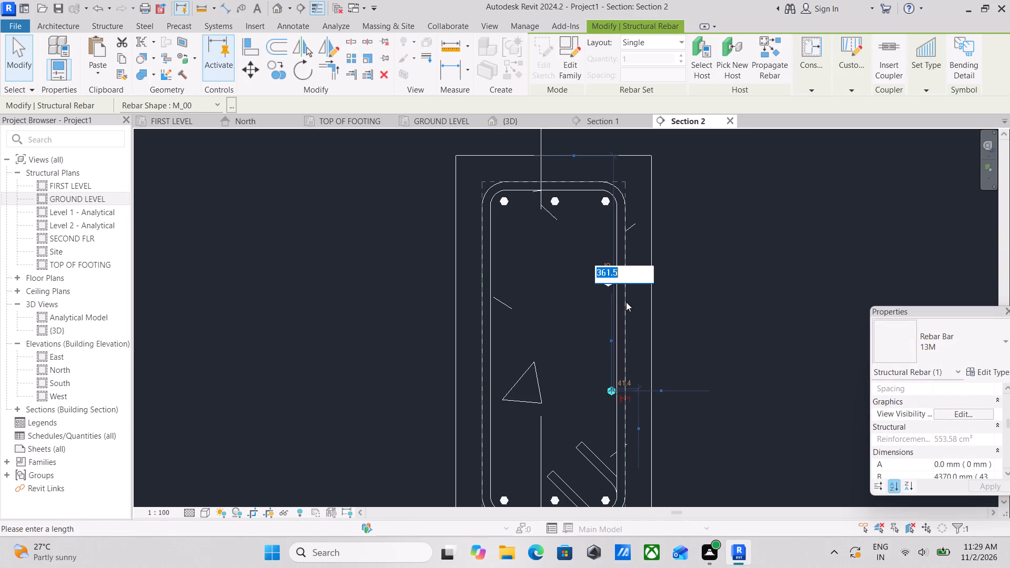
{"action": "key", "text": "Escape"}
{"action": "key", "text": "Escape"}
{"action": "scroll", "coordinate": [607, 283], "scroll_direction": "up", "scroll_amount": 1}
{"action": "left_click", "coordinate": [607, 283]}
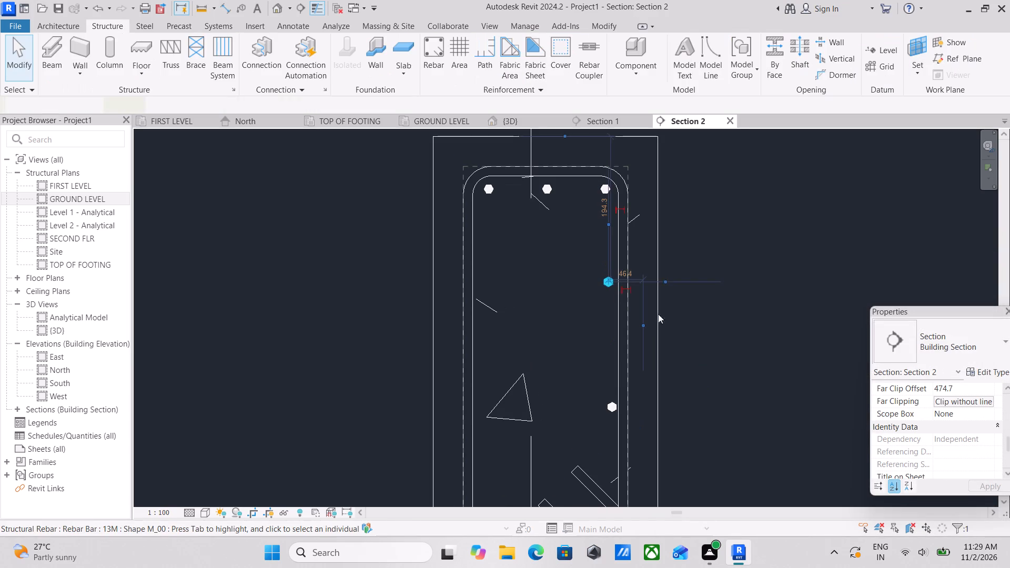
{"action": "scroll", "coordinate": [845, 367], "scroll_direction": "down", "scroll_amount": 1}
{"action": "left_click", "coordinate": [970, 414]}
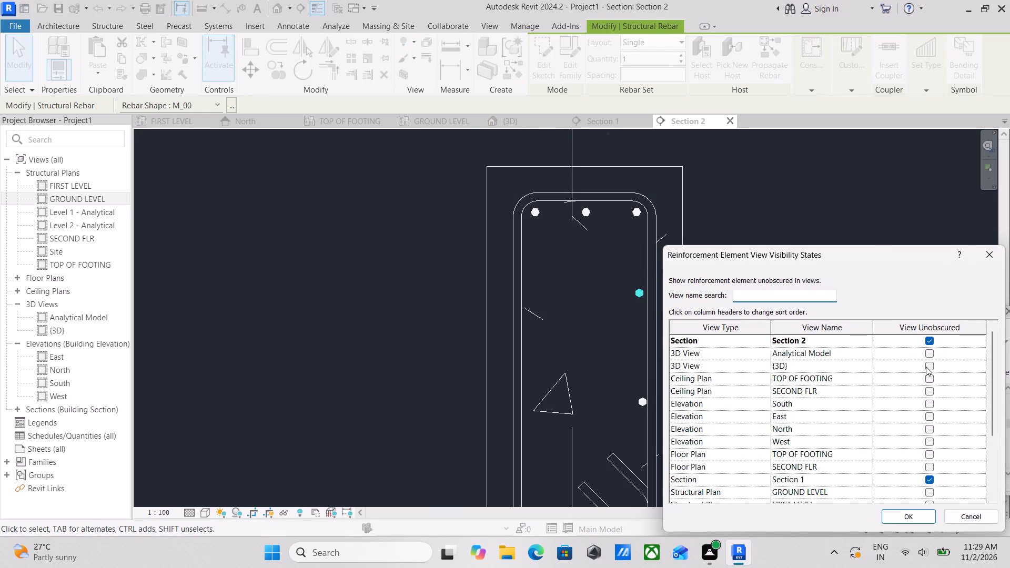
{"action": "left_click", "coordinate": [933, 368]}
{"action": "left_click", "coordinate": [903, 518]}
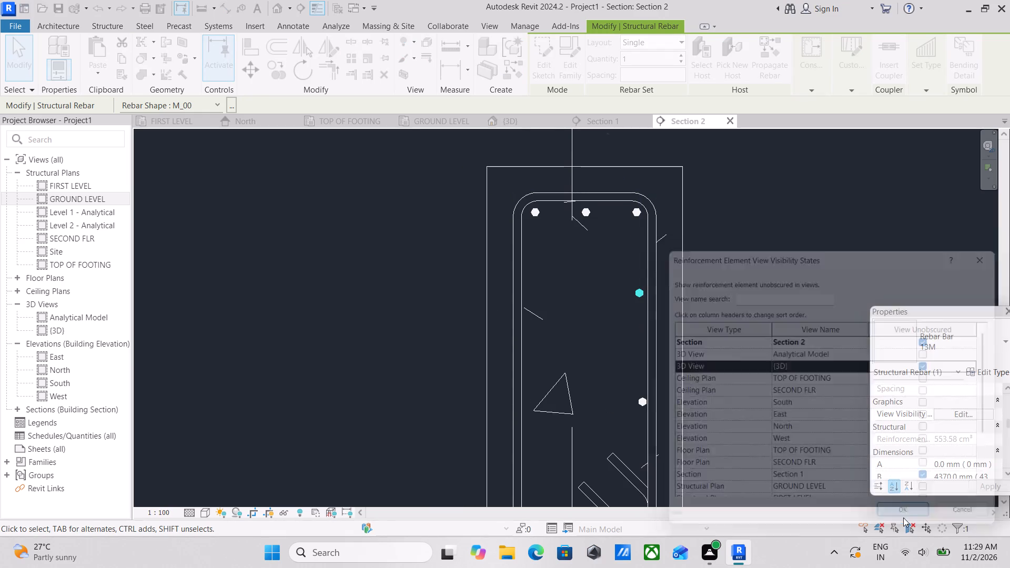
{"action": "key", "text": "Escape"}
Check the view visibility settings of the top three-bar M_00 set.
{"action": "scroll", "coordinate": [669, 244], "scroll_direction": "up", "scroll_amount": 3}
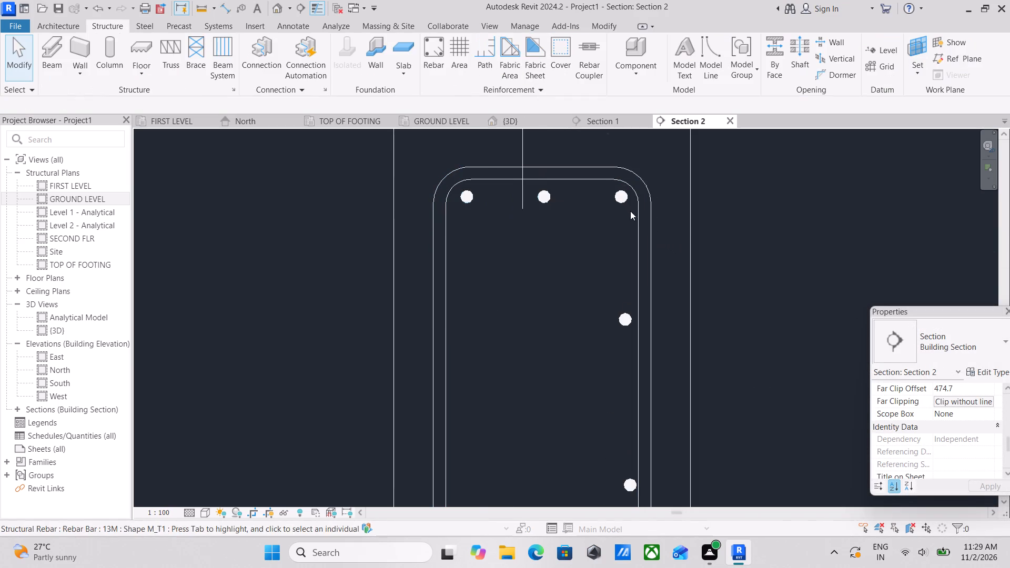
{"action": "left_click", "coordinate": [624, 202]}
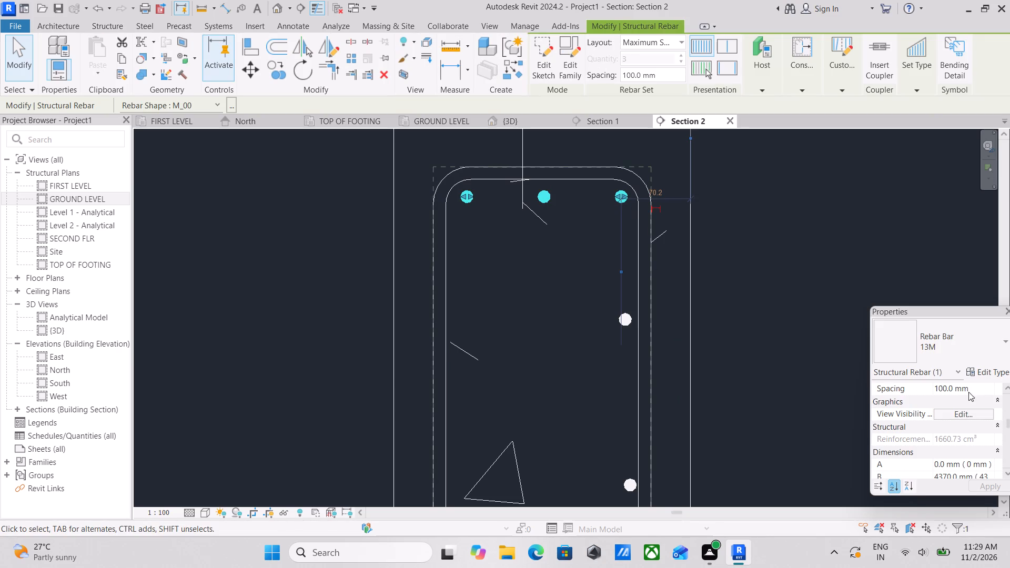
{"action": "left_click", "coordinate": [961, 412]}
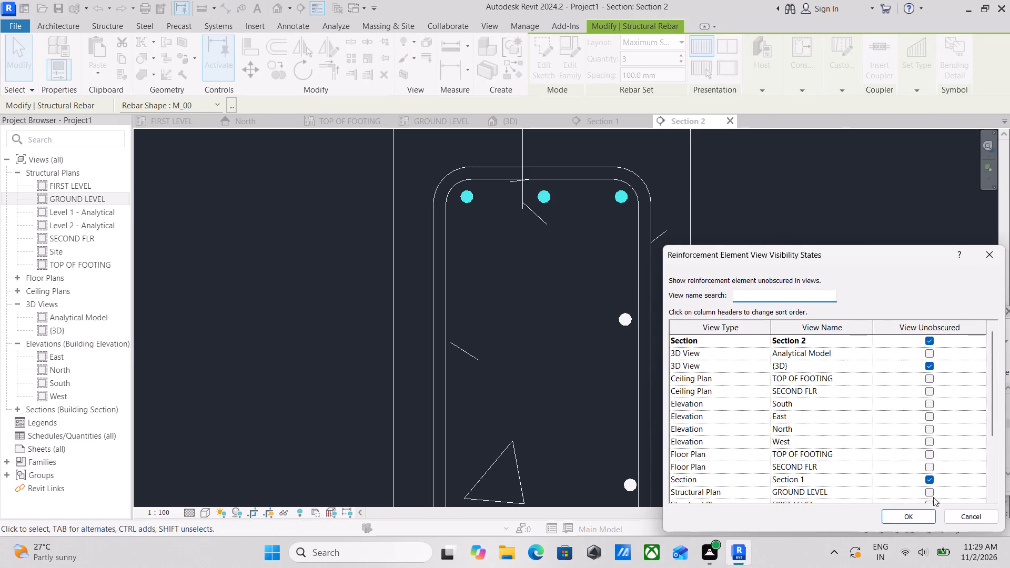
{"action": "left_click", "coordinate": [909, 518]}
{"action": "scroll", "coordinate": [707, 416], "scroll_direction": "down", "scroll_amount": 2}
{"action": "middle_click_drag", "start_coordinate": [702, 411], "coordinate": [703, 305]}
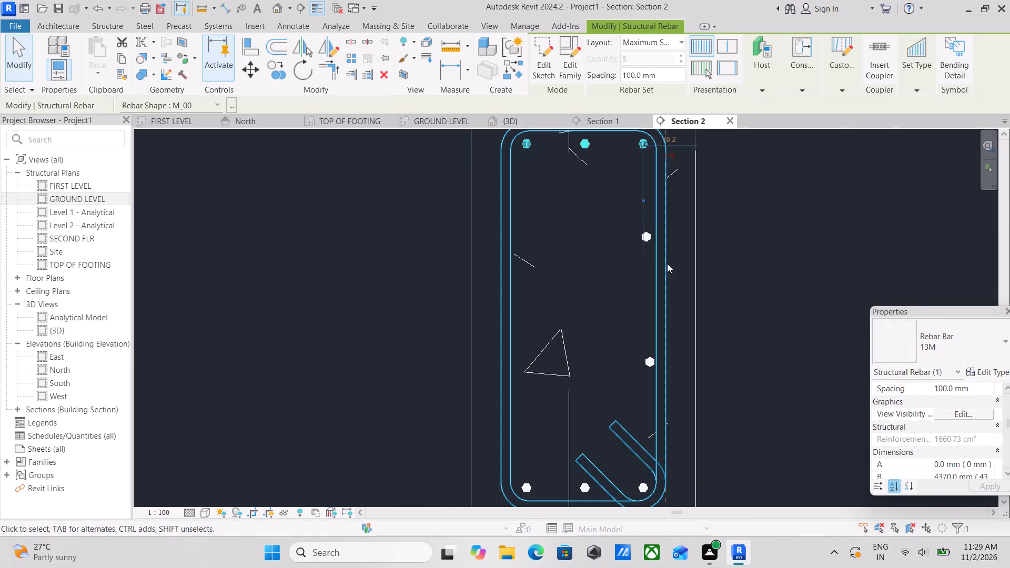
{"action": "key", "text": "Escape"}
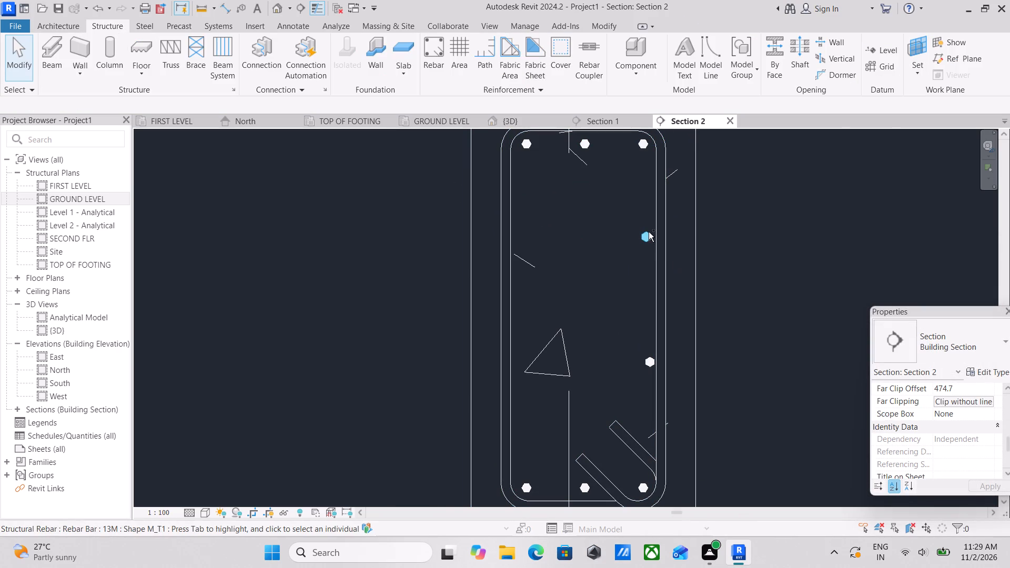
Mirror copies of the two right side bars to the left stirrup leg about a vertical axis through the stirrup's top midpoint.
{"action": "left_click", "coordinate": [648, 236], "text": "ctrl"}
{"action": "left_click", "coordinate": [651, 361], "text": "ctrl"}
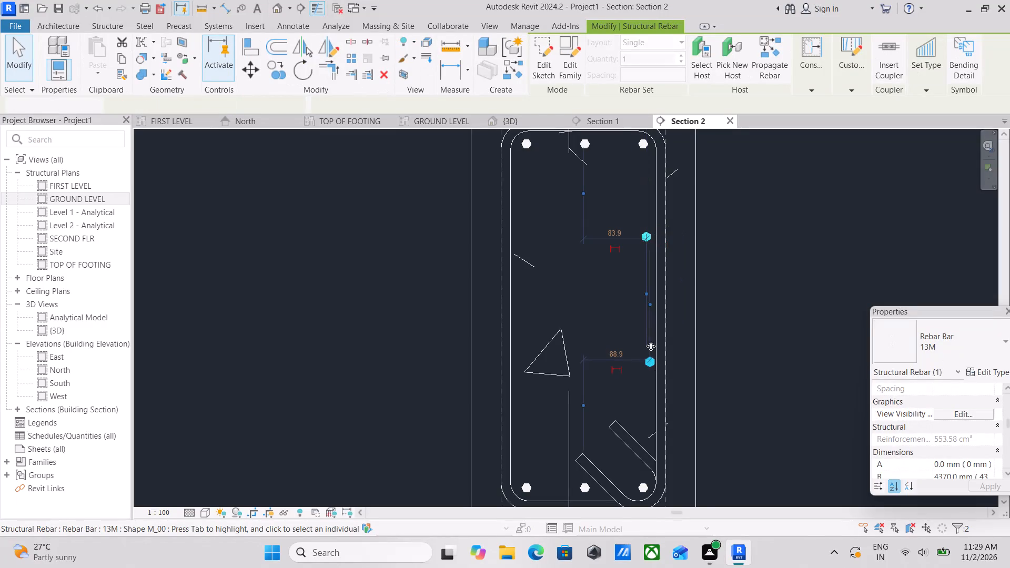
{"action": "scroll", "coordinate": [601, 269], "scroll_direction": "down", "scroll_amount": 1}
{"action": "middle_click_drag", "start_coordinate": [601, 269], "coordinate": [669, 305]}
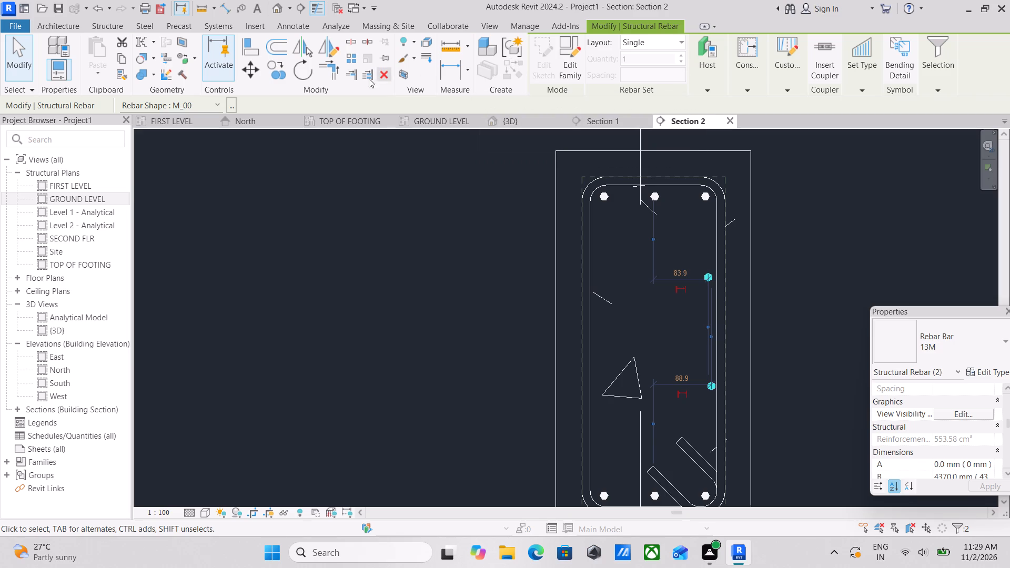
{"action": "left_click", "coordinate": [326, 47]}
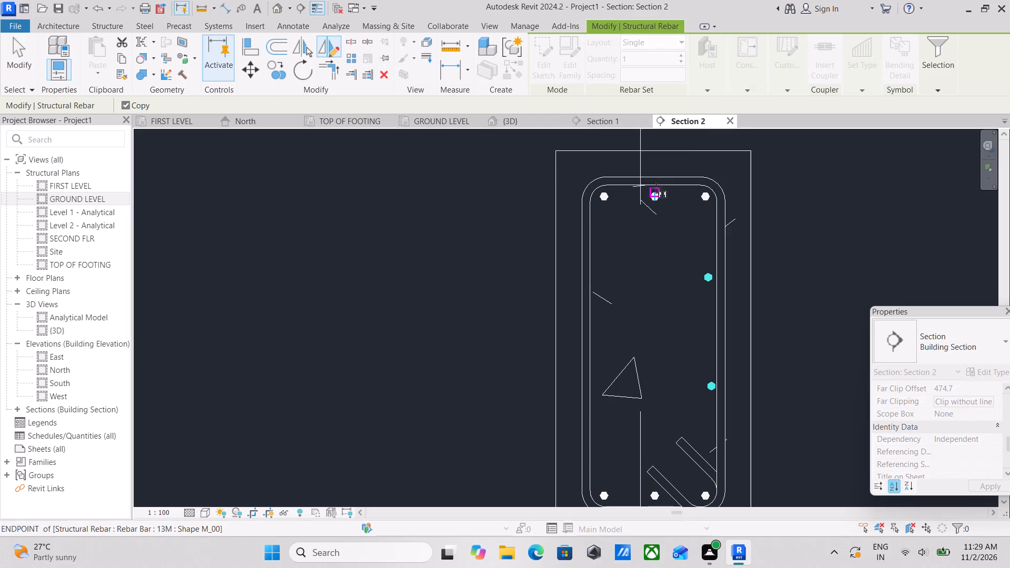
{"action": "scroll", "coordinate": [654, 185], "scroll_direction": "up", "scroll_amount": 3}
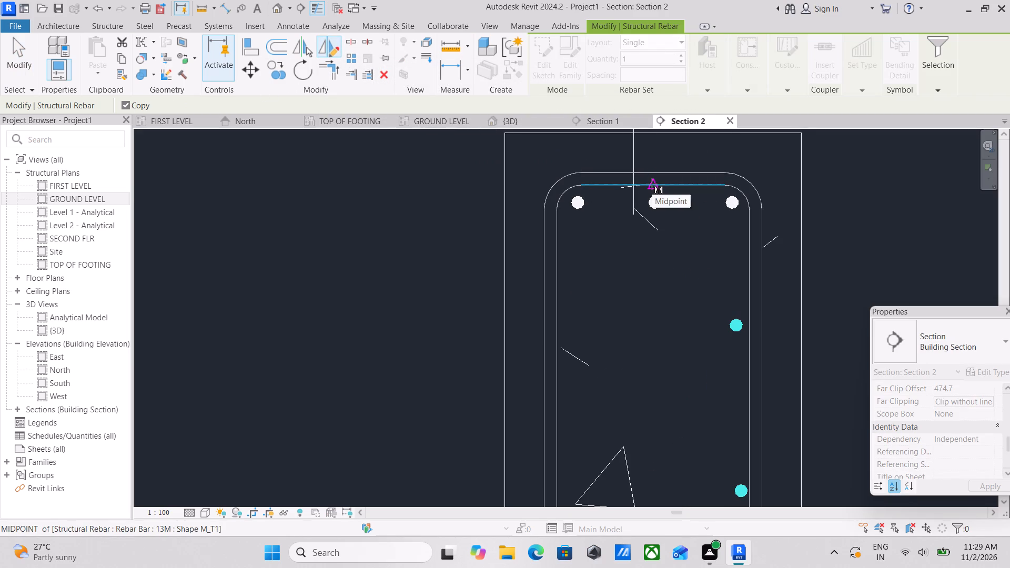
{"action": "left_click", "coordinate": [652, 184]}
{"action": "scroll", "coordinate": [644, 366], "scroll_direction": "down", "scroll_amount": 1}
{"action": "middle_click_drag", "start_coordinate": [644, 366], "coordinate": [660, 267]}
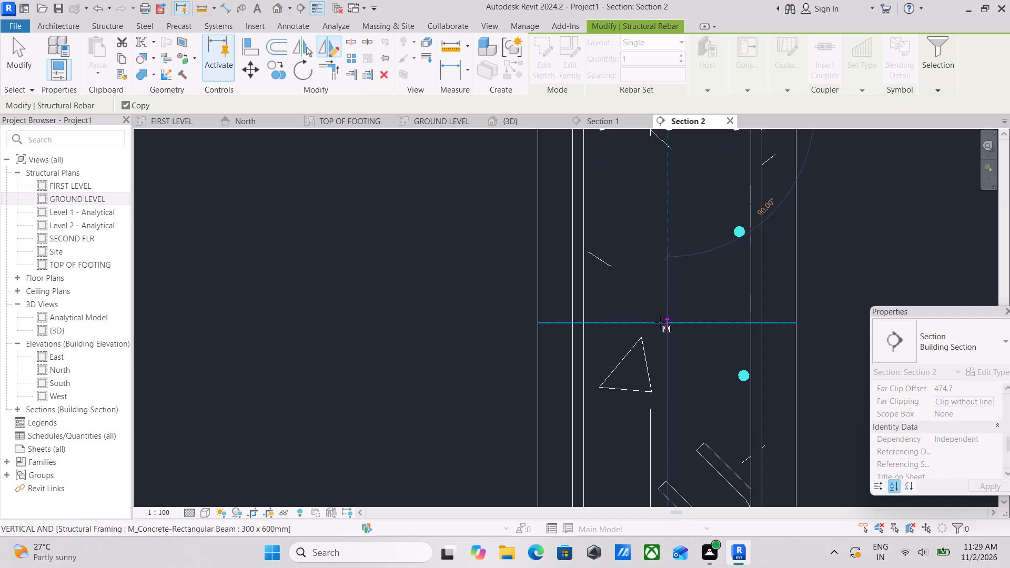
{"action": "left_click", "coordinate": [664, 346]}
{"action": "scroll", "coordinate": [671, 329], "scroll_direction": "down", "scroll_amount": 2}
{"action": "middle_click_drag", "start_coordinate": [671, 329], "coordinate": [667, 369]}
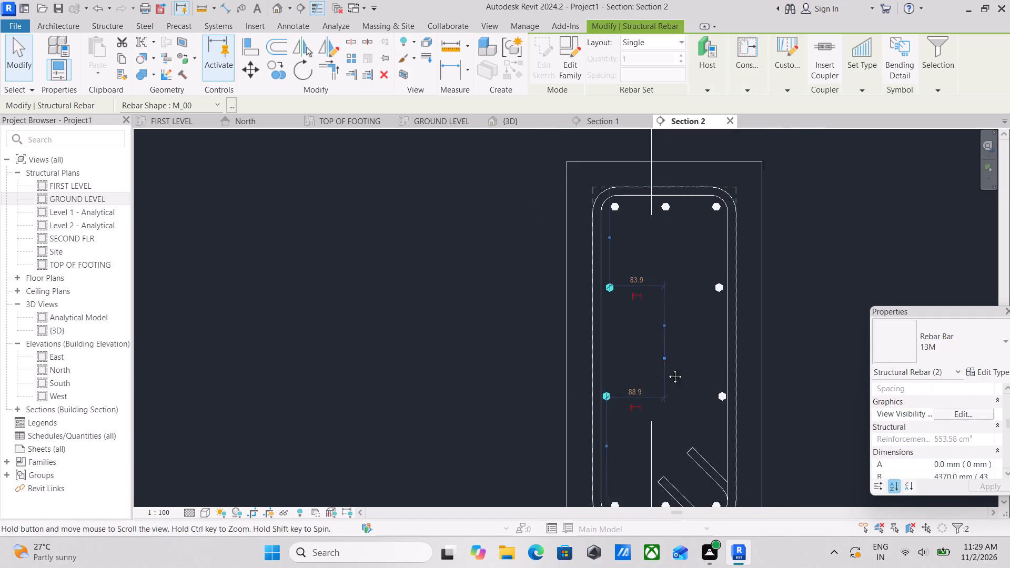
{"action": "middle_click_drag", "start_coordinate": [667, 369], "coordinate": [668, 387]}
{"action": "scroll", "coordinate": [683, 308], "scroll_direction": "down", "scroll_amount": 3}
{"action": "key", "text": "Escape"}
{"action": "scroll", "coordinate": [682, 311], "scroll_direction": "down", "scroll_amount": 2}
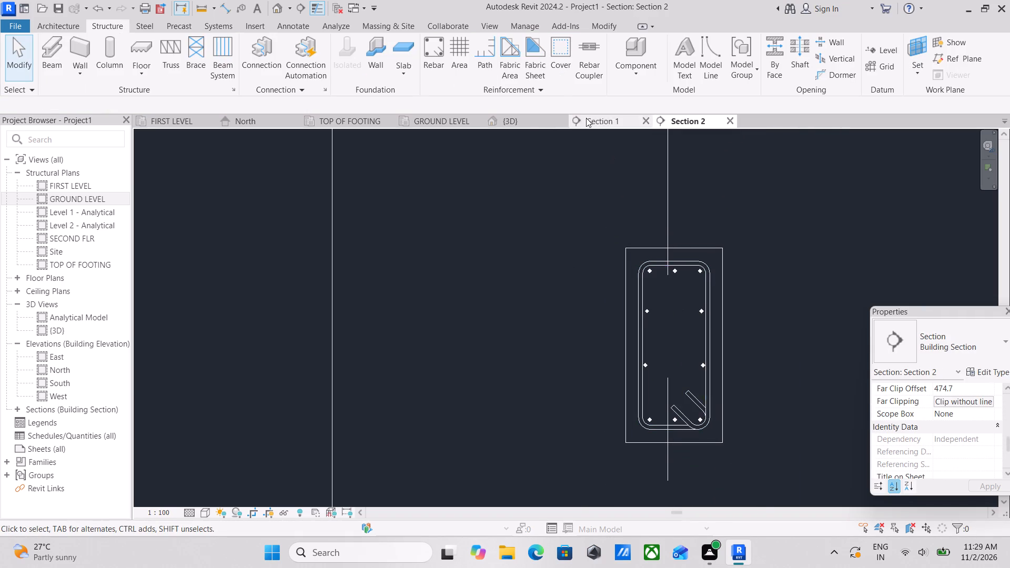
Examine the reinforced beam's stirrup and longitudinal bars in the {3D} view.
{"action": "left_click", "coordinate": [502, 122]}
{"action": "scroll", "coordinate": [602, 314], "scroll_direction": "down", "scroll_amount": 3}
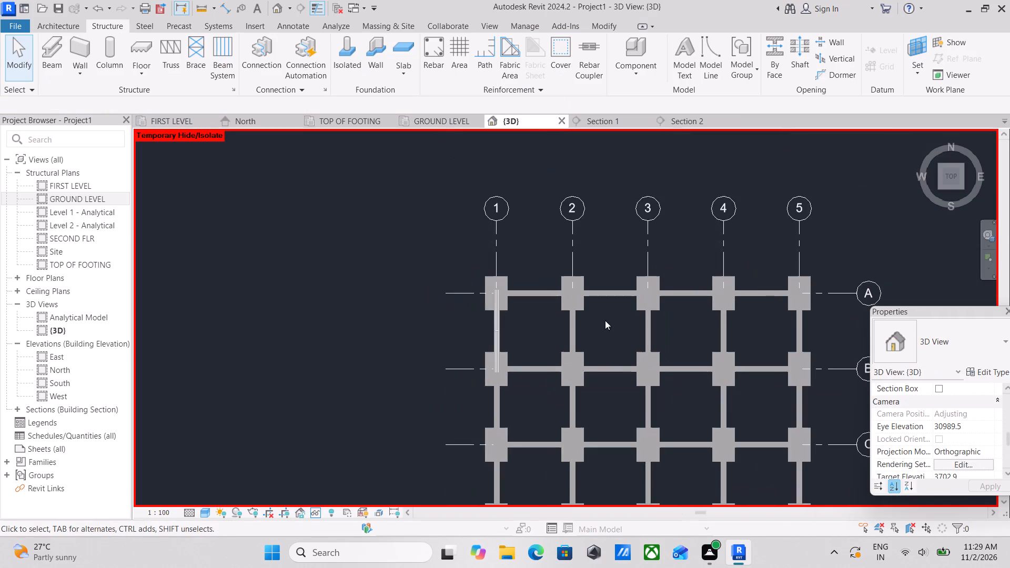
{"action": "scroll", "coordinate": [579, 373], "scroll_direction": "down", "scroll_amount": 1}
{"action": "middle_click_drag", "start_coordinate": [580, 392], "coordinate": [691, 276]}
{"action": "middle_click_drag", "start_coordinate": [650, 360], "coordinate": [658, 292]}
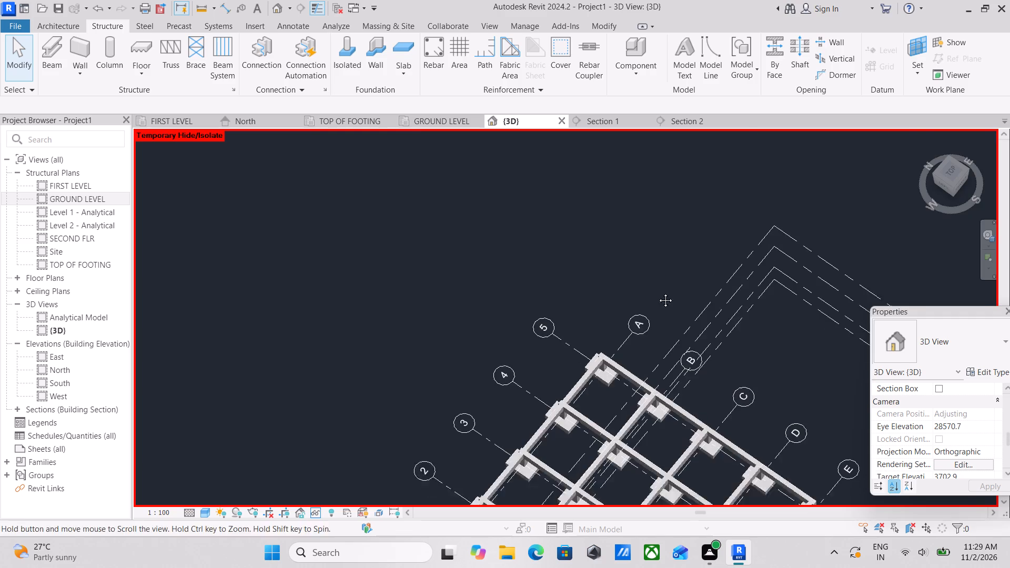
{"action": "middle_click_drag", "start_coordinate": [658, 292], "coordinate": [684, 130]}
{"action": "middle_click_drag", "start_coordinate": [652, 356], "coordinate": [734, 179], "text": "shift"}
{"action": "middle_click_drag", "start_coordinate": [686, 399], "coordinate": [823, 287], "text": "shift"}
{"action": "middle_click_drag", "start_coordinate": [749, 311], "coordinate": [369, 295]}
{"action": "scroll", "coordinate": [506, 313], "scroll_direction": "up", "scroll_amount": 12}
{"action": "middle_click_drag", "start_coordinate": [461, 354], "coordinate": [475, 368], "text": "shift"}
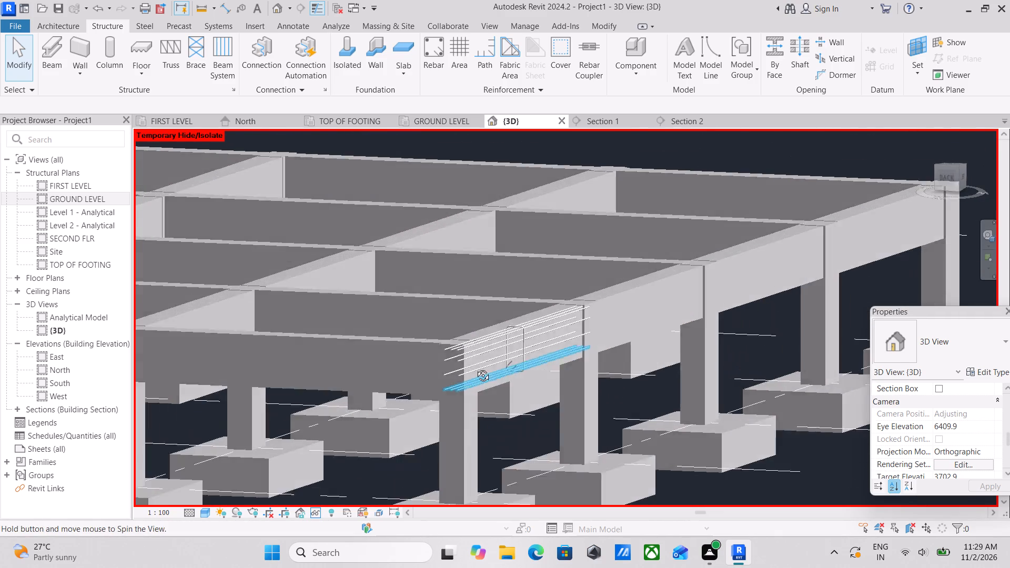
{"action": "middle_click_drag", "start_coordinate": [475, 368], "coordinate": [484, 374], "text": "shift"}
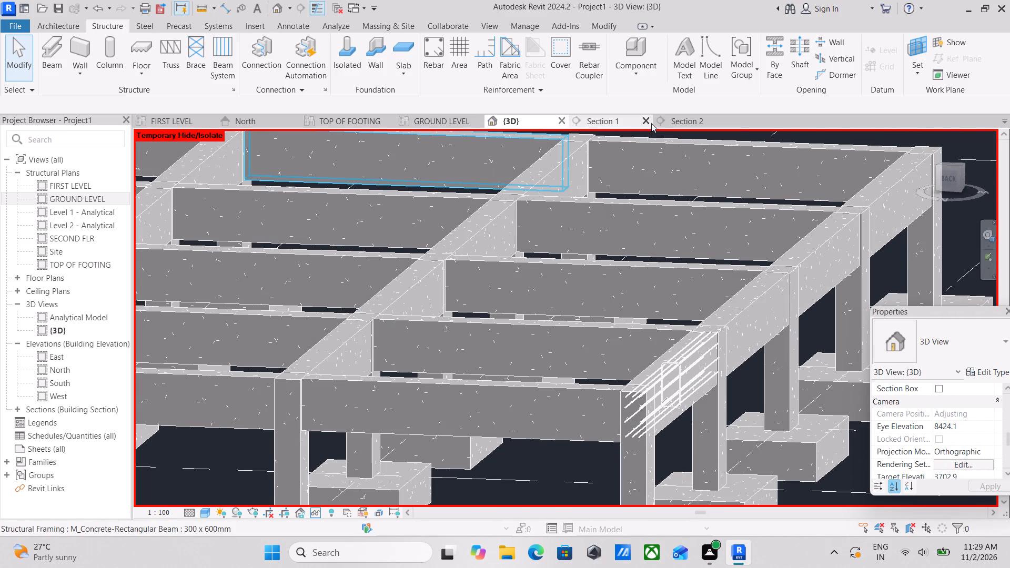
In Section 2, set the M_T1 stirrup's layout rule to Maximum Spacing.
{"action": "left_click", "coordinate": [693, 117]}
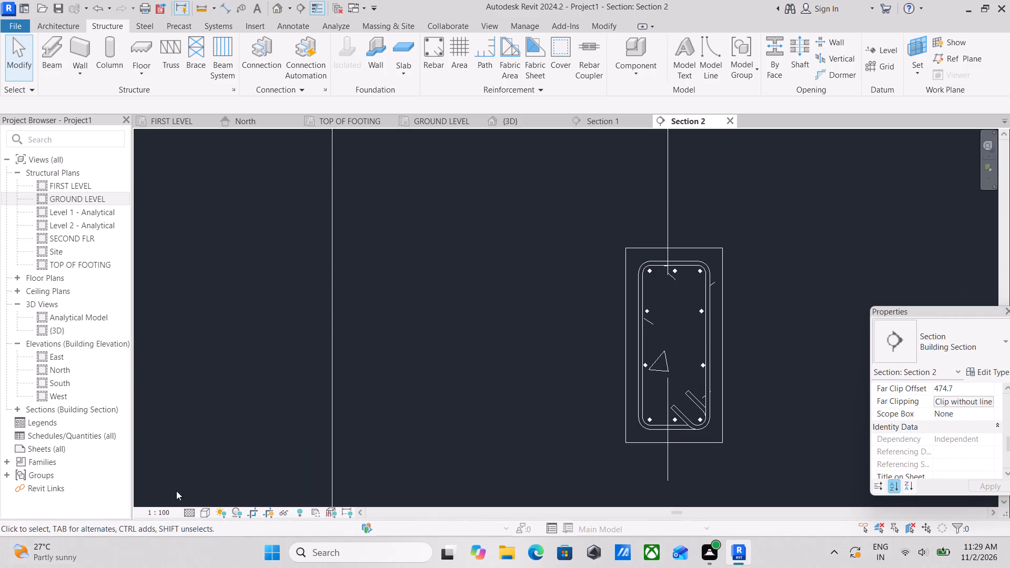
{"action": "left_click", "coordinate": [686, 266]}
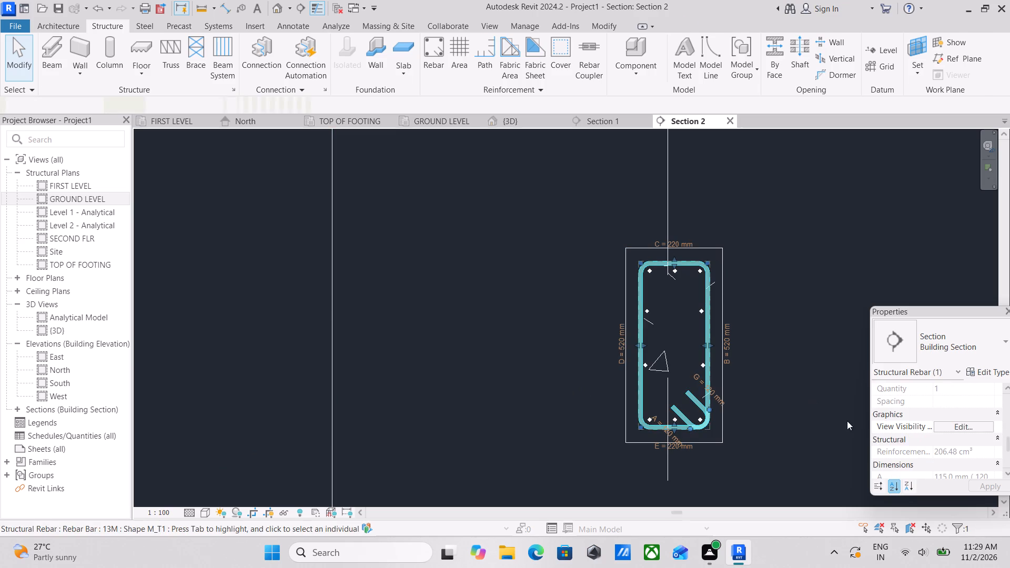
{"action": "scroll", "coordinate": [980, 432], "scroll_direction": "down", "scroll_amount": 1}
{"action": "scroll", "coordinate": [965, 421], "scroll_direction": "up", "scroll_amount": 2}
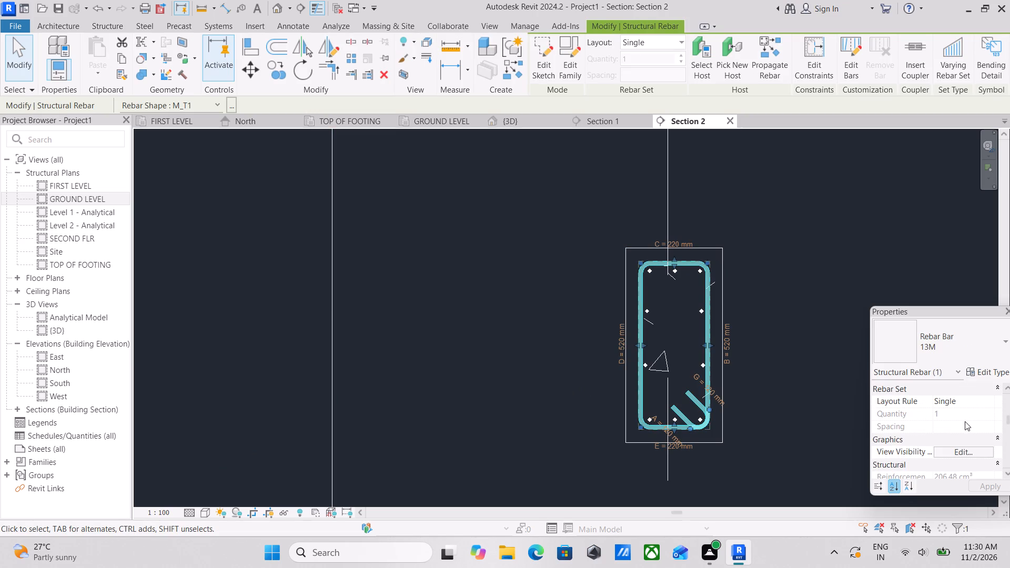
{"action": "scroll", "coordinate": [967, 452], "scroll_direction": "down", "scroll_amount": 1}
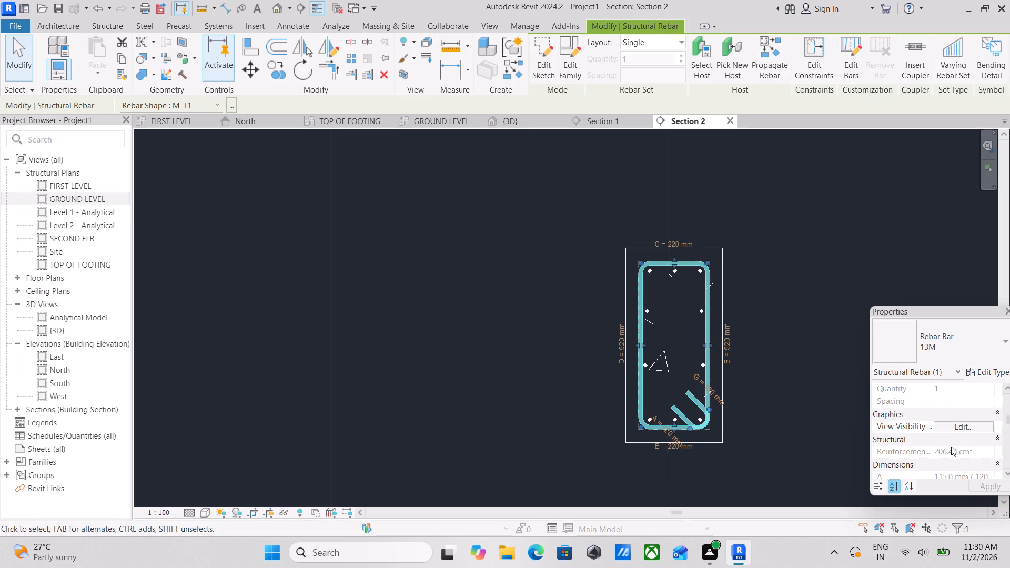
{"action": "left_click", "coordinate": [641, 36]}
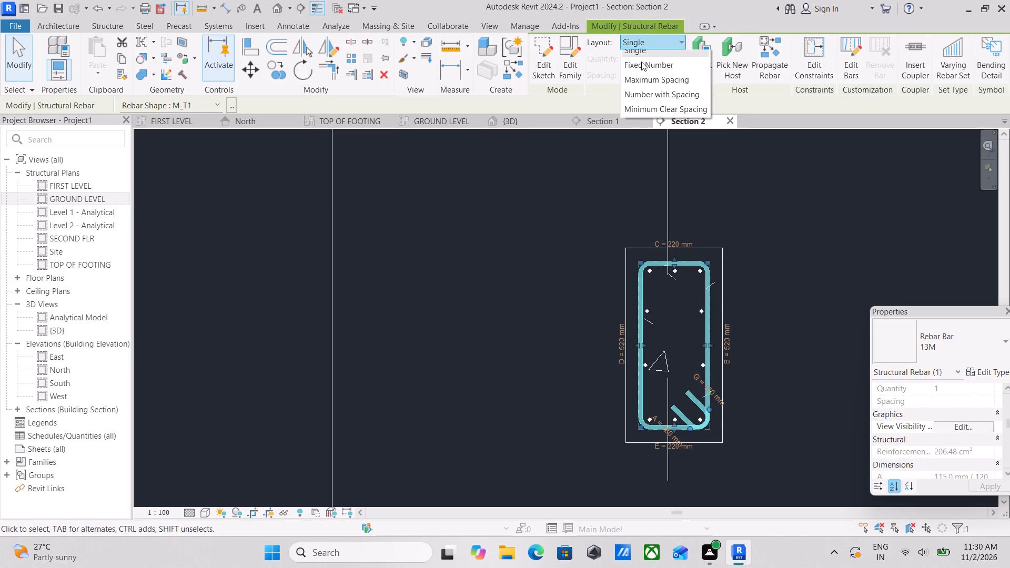
{"action": "left_click", "coordinate": [644, 88]}
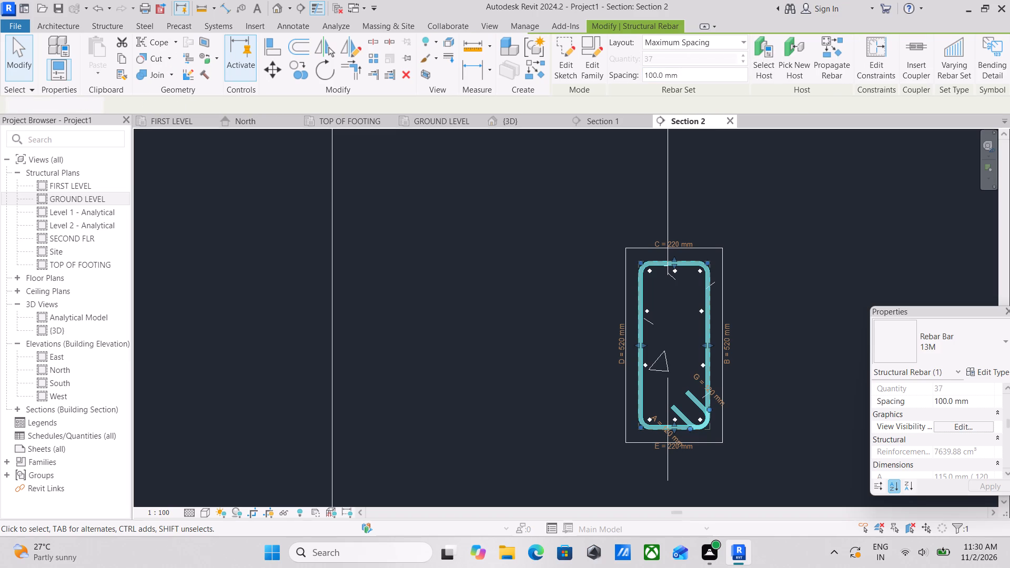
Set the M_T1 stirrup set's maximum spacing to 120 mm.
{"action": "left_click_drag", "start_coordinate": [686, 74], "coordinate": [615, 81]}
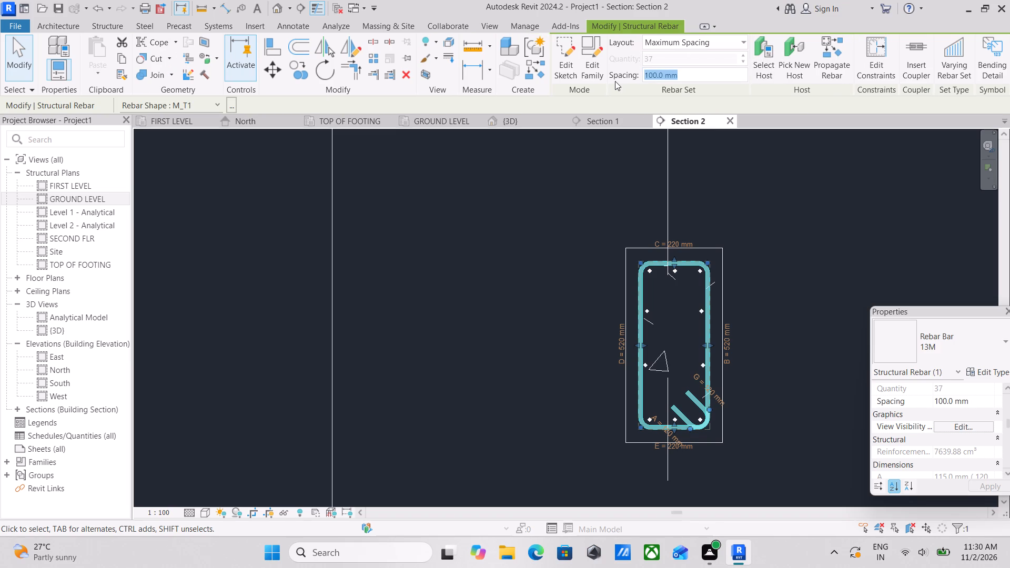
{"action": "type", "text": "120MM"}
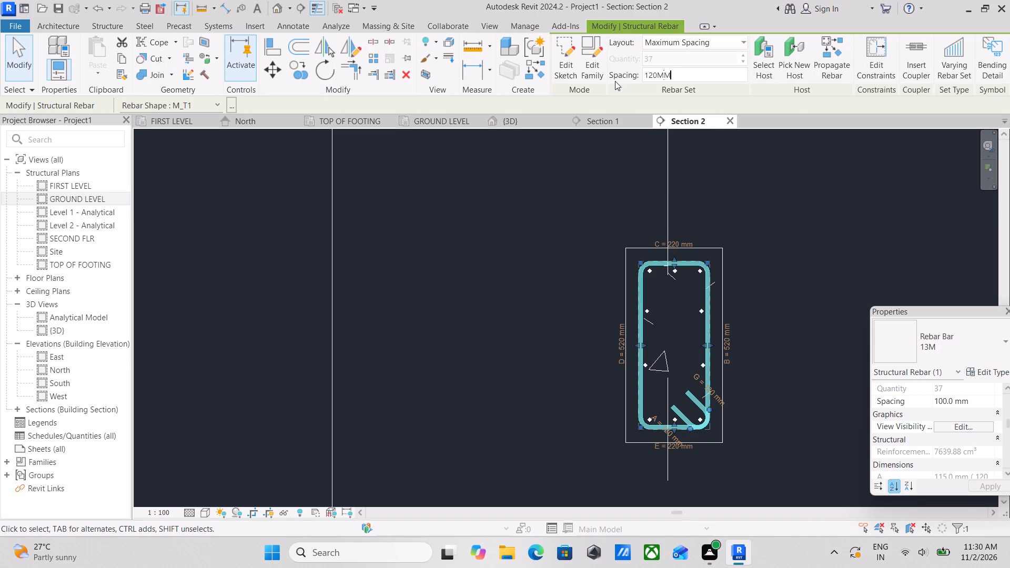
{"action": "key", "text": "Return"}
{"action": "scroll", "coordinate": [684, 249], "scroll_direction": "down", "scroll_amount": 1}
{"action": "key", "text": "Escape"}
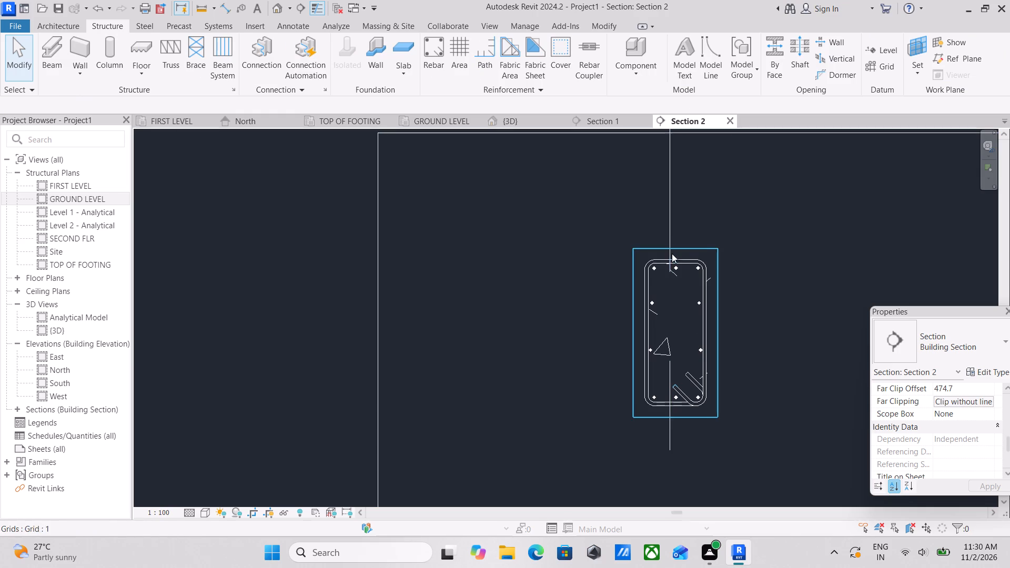
Set the M_T1 stirrup set's maximum spacing to 150 mm.
{"action": "left_click", "coordinate": [672, 260]}
{"action": "left_click", "coordinate": [701, 76]}
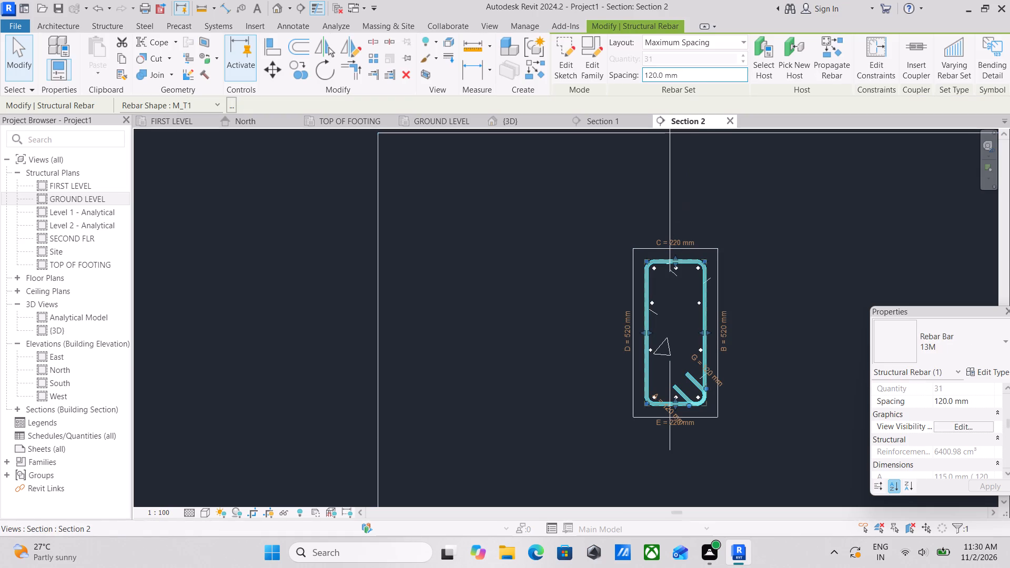
{"action": "type", "text": "150MM"}
{"action": "key", "text": "Return"}
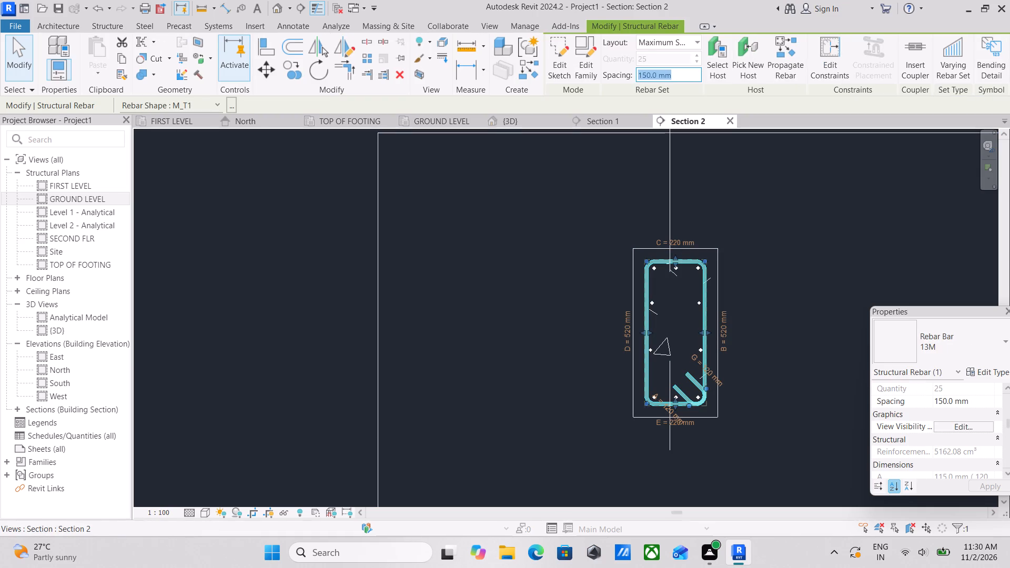
{"action": "scroll", "coordinate": [700, 154], "scroll_direction": "down", "scroll_amount": 1}
{"action": "key", "text": "Escape"}
{"action": "scroll", "coordinate": [704, 190], "scroll_direction": "down", "scroll_amount": 2}
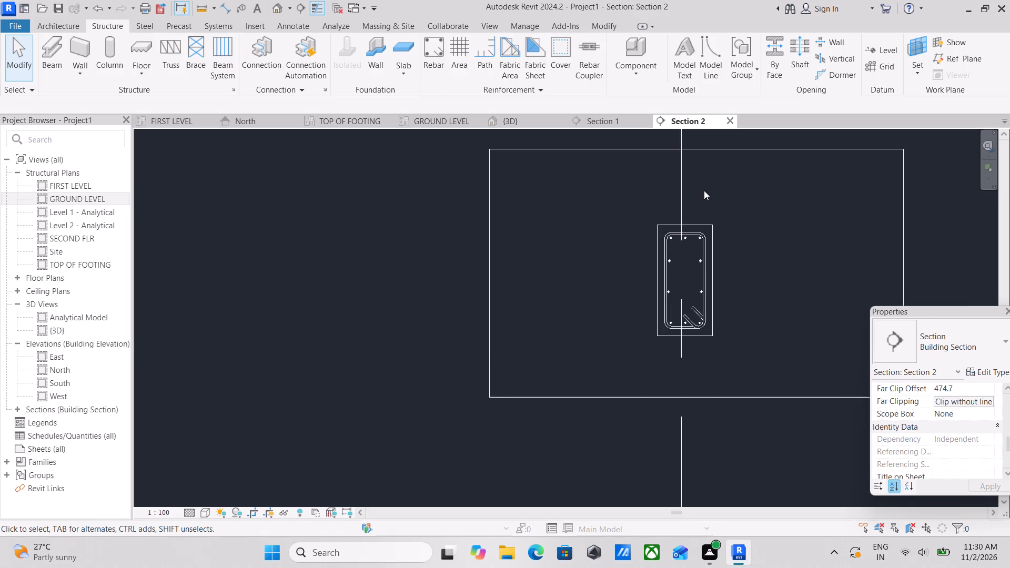
{"action": "middle_click_drag", "start_coordinate": [704, 190], "coordinate": [630, 248]}
Examine the stirrup distribution along the reinforced beam and its junction with the adjoining beam in the {3D} view.
{"action": "left_click", "coordinate": [504, 120]}
{"action": "scroll", "coordinate": [587, 293], "scroll_direction": "down", "scroll_amount": 4}
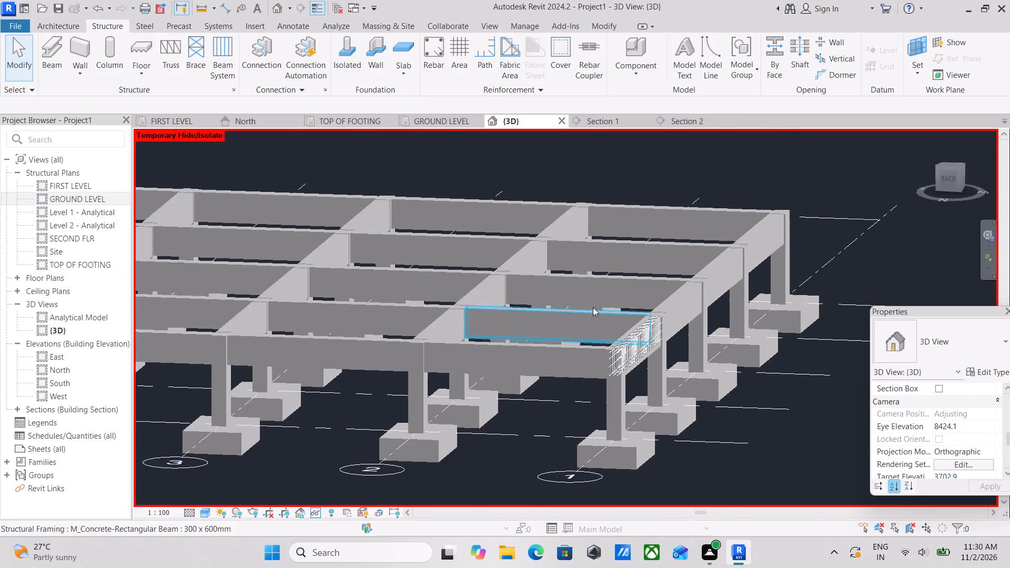
{"action": "scroll", "coordinate": [594, 307], "scroll_direction": "down", "scroll_amount": 1}
{"action": "middle_click_drag", "start_coordinate": [671, 357], "coordinate": [564, 318], "text": "shift"}
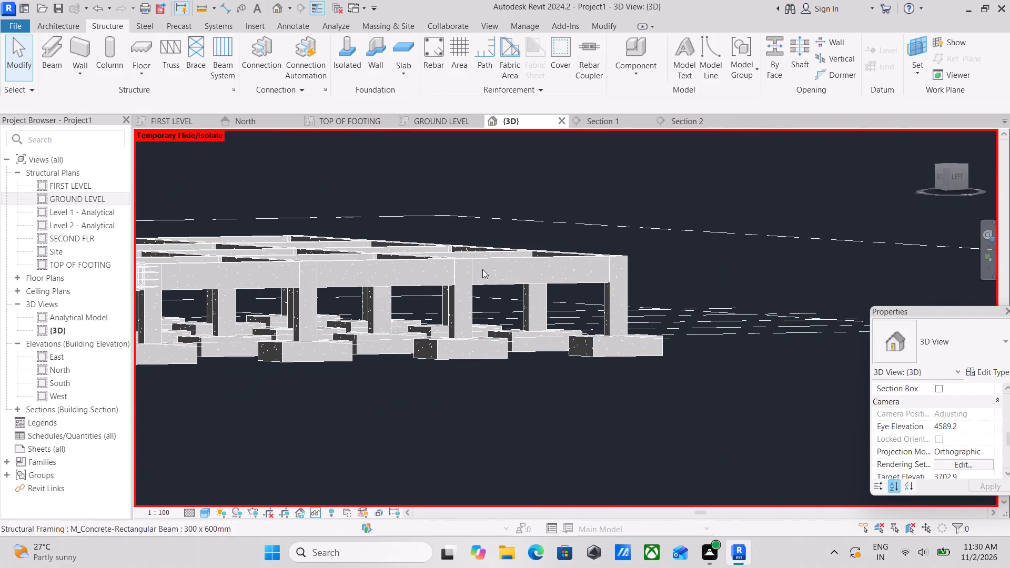
{"action": "scroll", "coordinate": [412, 265], "scroll_direction": "down", "scroll_amount": 1}
{"action": "middle_click_drag", "start_coordinate": [412, 265], "coordinate": [463, 320], "text": "shift"}
{"action": "scroll", "coordinate": [408, 365], "scroll_direction": "up", "scroll_amount": 1}
{"action": "middle_click_drag", "start_coordinate": [407, 363], "coordinate": [480, 286]}
{"action": "scroll", "coordinate": [401, 342], "scroll_direction": "up", "scroll_amount": 3}
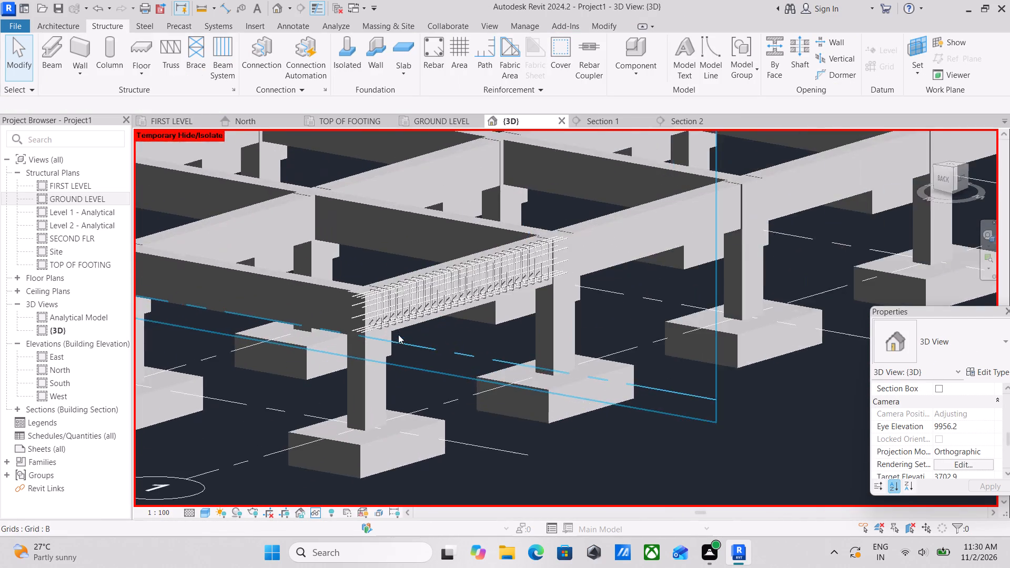
{"action": "scroll", "coordinate": [398, 334], "scroll_direction": "up", "scroll_amount": 5}
{"action": "scroll", "coordinate": [416, 307], "scroll_direction": "down", "scroll_amount": 3}
{"action": "middle_click_drag", "start_coordinate": [416, 307], "coordinate": [458, 305]}
{"action": "scroll", "coordinate": [545, 298], "scroll_direction": "down", "scroll_amount": 2}
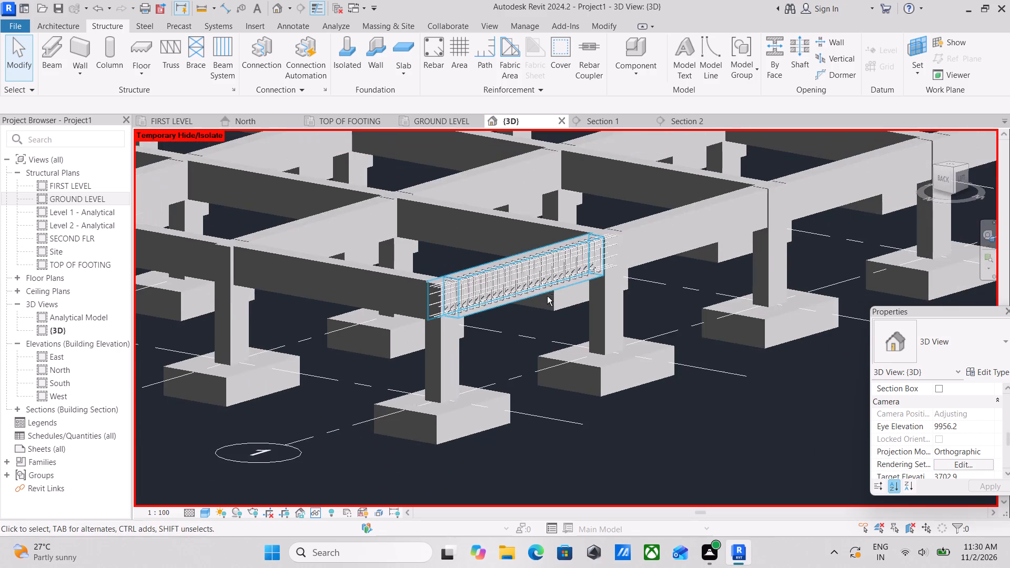
{"action": "middle_click_drag", "start_coordinate": [547, 296], "coordinate": [532, 308], "text": "shift"}
{"action": "scroll", "coordinate": [580, 286], "scroll_direction": "down", "scroll_amount": 2}
{"action": "middle_click_drag", "start_coordinate": [580, 286], "coordinate": [582, 295]}
{"action": "scroll", "coordinate": [589, 298], "scroll_direction": "up", "scroll_amount": 1}
{"action": "scroll", "coordinate": [595, 300], "scroll_direction": "down", "scroll_amount": 4}
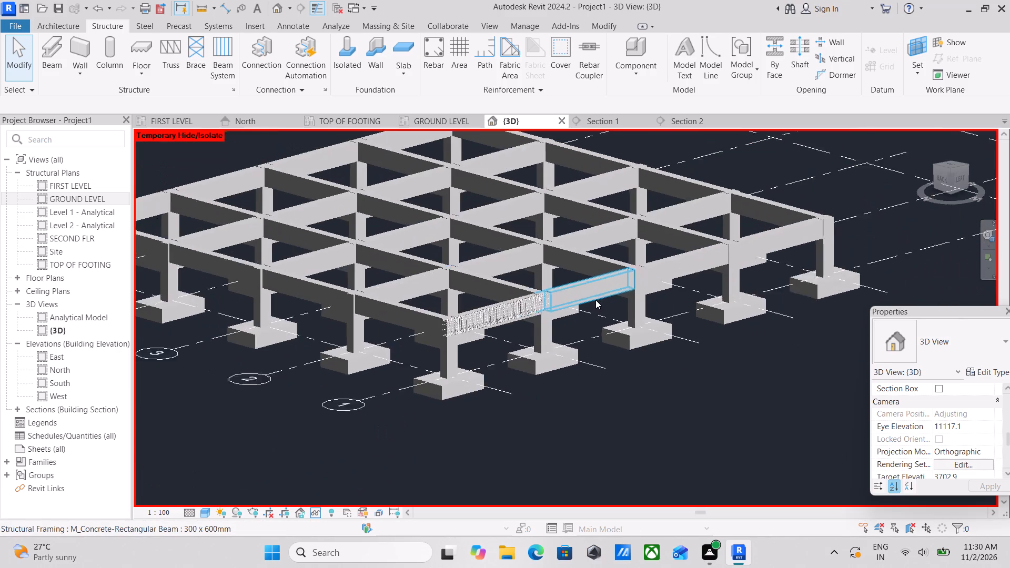
{"action": "scroll", "coordinate": [595, 300], "scroll_direction": "down", "scroll_amount": 1}
{"action": "scroll", "coordinate": [588, 289], "scroll_direction": "up", "scroll_amount": 13}
{"action": "scroll", "coordinate": [528, 285], "scroll_direction": "down", "scroll_amount": 3}
{"action": "middle_click_drag", "start_coordinate": [521, 275], "coordinate": [573, 251]}
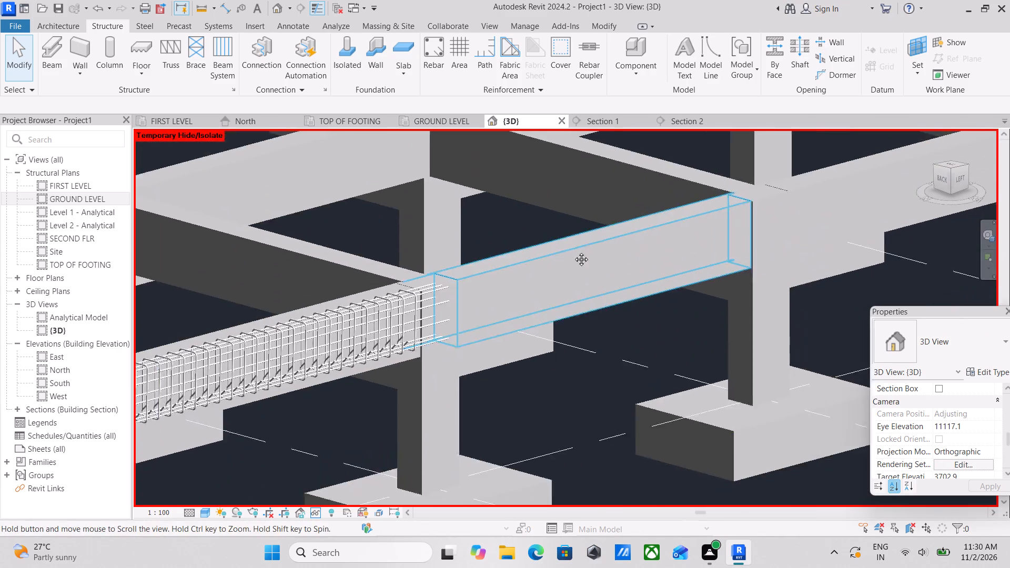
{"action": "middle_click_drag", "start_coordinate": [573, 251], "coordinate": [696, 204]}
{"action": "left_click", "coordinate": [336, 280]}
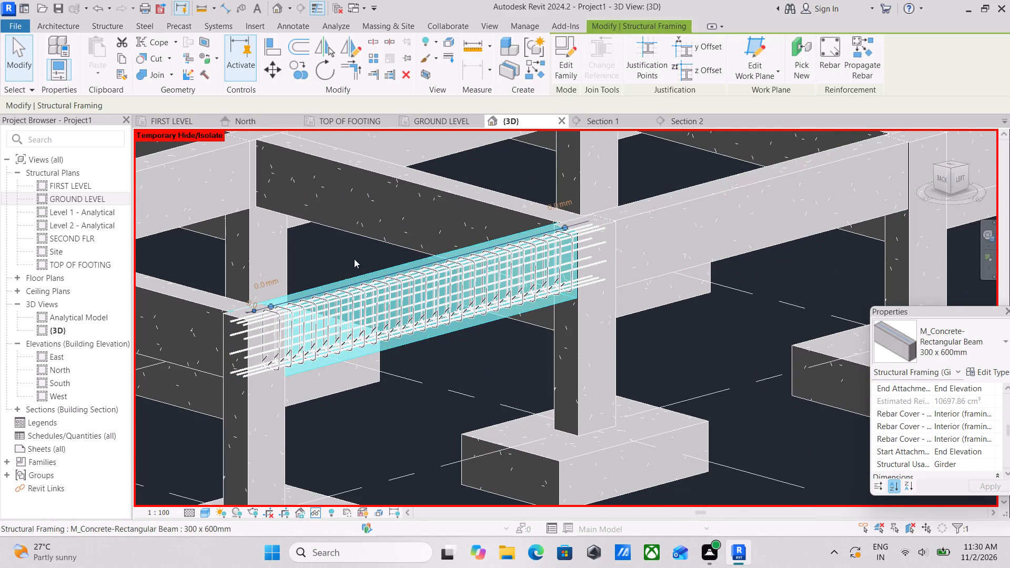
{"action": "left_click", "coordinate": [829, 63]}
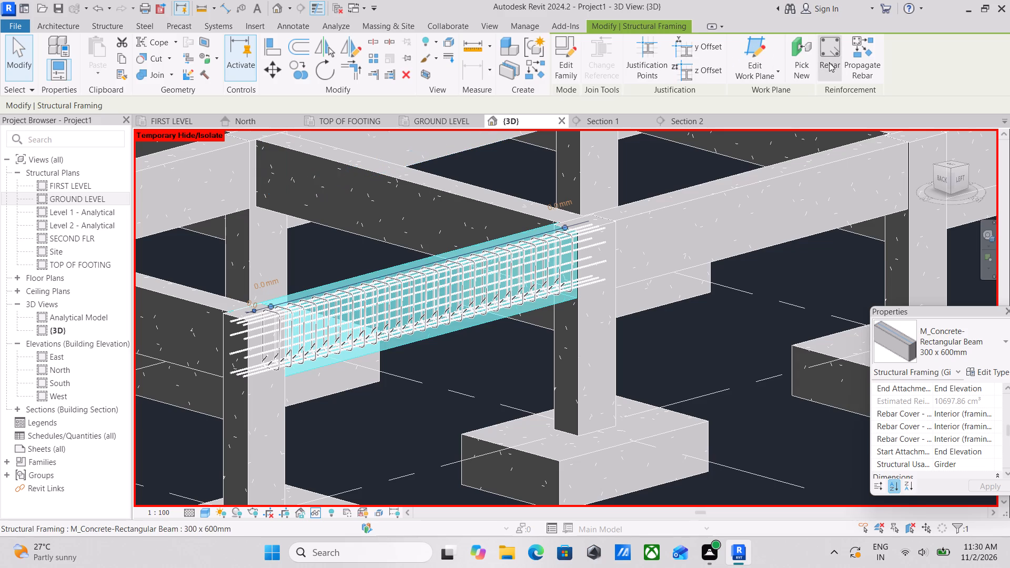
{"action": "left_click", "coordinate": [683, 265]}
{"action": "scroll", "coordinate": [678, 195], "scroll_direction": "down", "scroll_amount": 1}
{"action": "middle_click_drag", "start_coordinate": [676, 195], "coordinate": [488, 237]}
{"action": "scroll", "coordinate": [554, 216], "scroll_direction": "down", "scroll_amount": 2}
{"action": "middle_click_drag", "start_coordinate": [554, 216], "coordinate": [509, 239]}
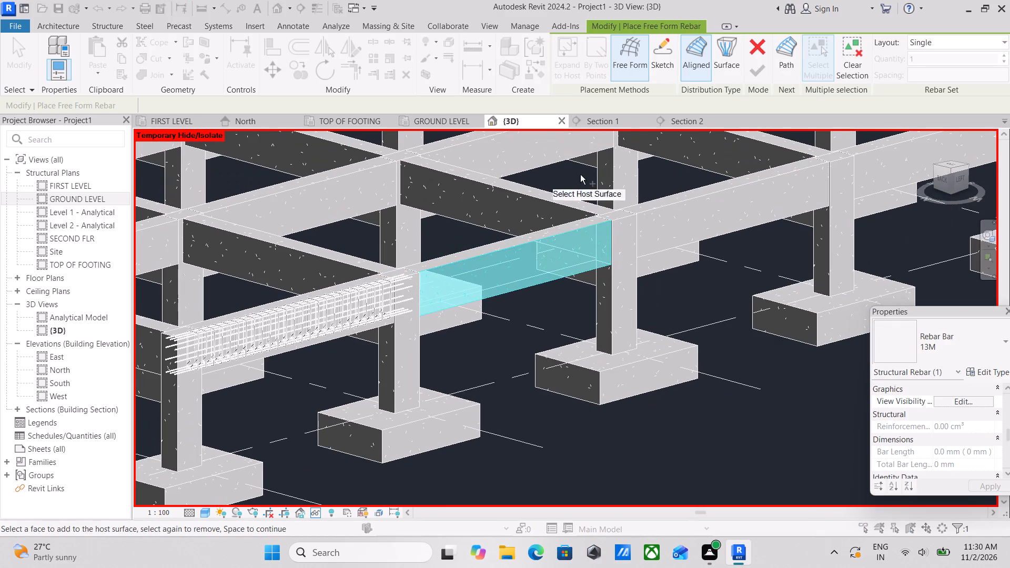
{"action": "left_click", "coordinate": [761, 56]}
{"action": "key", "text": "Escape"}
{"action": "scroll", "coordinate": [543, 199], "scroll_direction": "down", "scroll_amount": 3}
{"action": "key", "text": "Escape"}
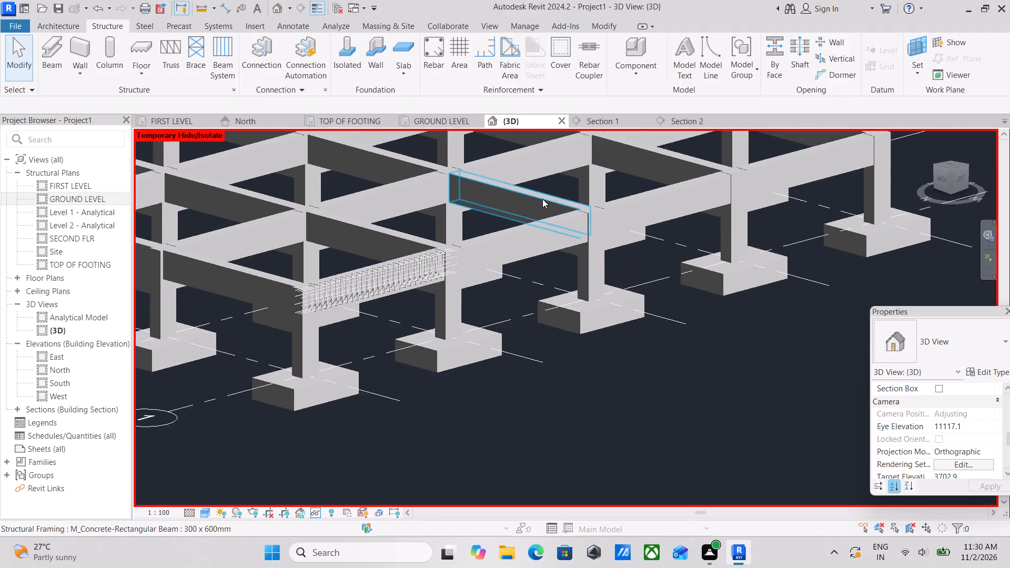
Start Propagate Rebar from the reinforced 300 x 600mm beam, aligned by host, and copy its cage to the three remaining beams in its row.
{"action": "middle_click_drag", "start_coordinate": [546, 197], "coordinate": [582, 195]}
{"action": "scroll", "coordinate": [358, 412], "scroll_direction": "up", "scroll_amount": 4}
{"action": "scroll", "coordinate": [340, 325], "scroll_direction": "up", "scroll_amount": 1}
{"action": "middle_click_drag", "start_coordinate": [340, 325], "coordinate": [440, 435]}
{"action": "scroll", "coordinate": [487, 328], "scroll_direction": "up", "scroll_amount": 3}
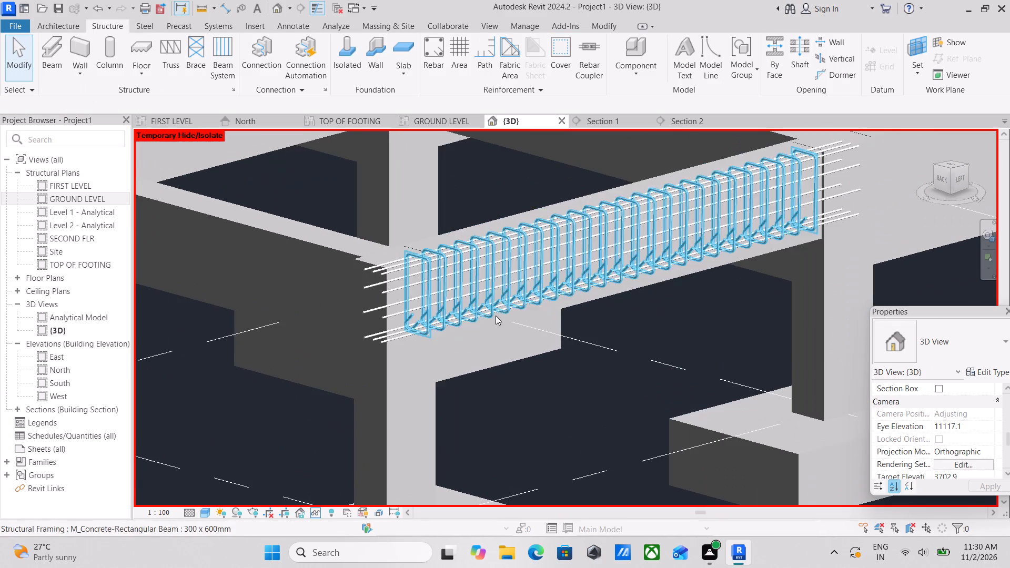
{"action": "left_click", "coordinate": [441, 232]}
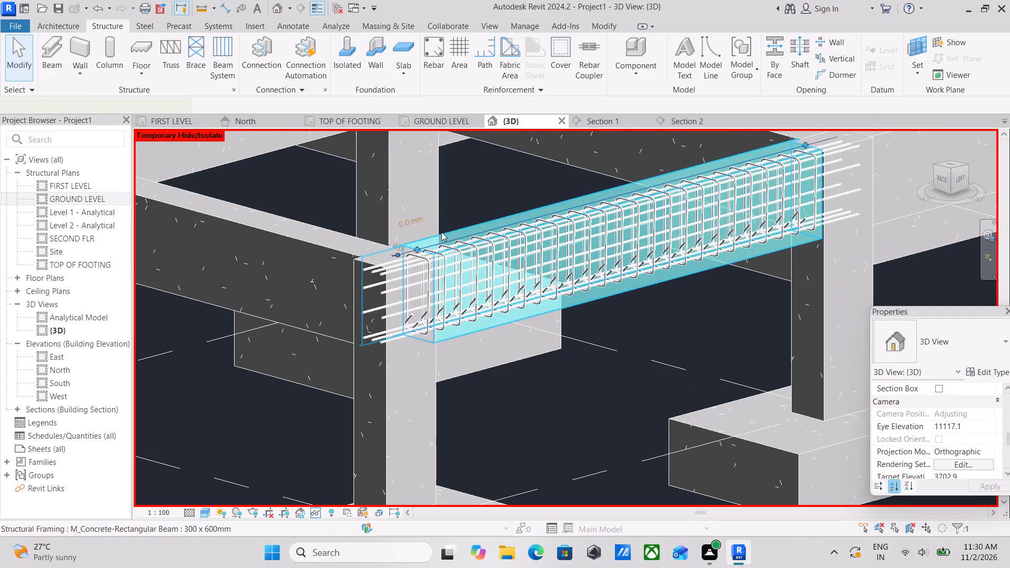
{"action": "scroll", "coordinate": [458, 232], "scroll_direction": "down", "scroll_amount": 2}
{"action": "middle_click_drag", "start_coordinate": [458, 232], "coordinate": [361, 288]}
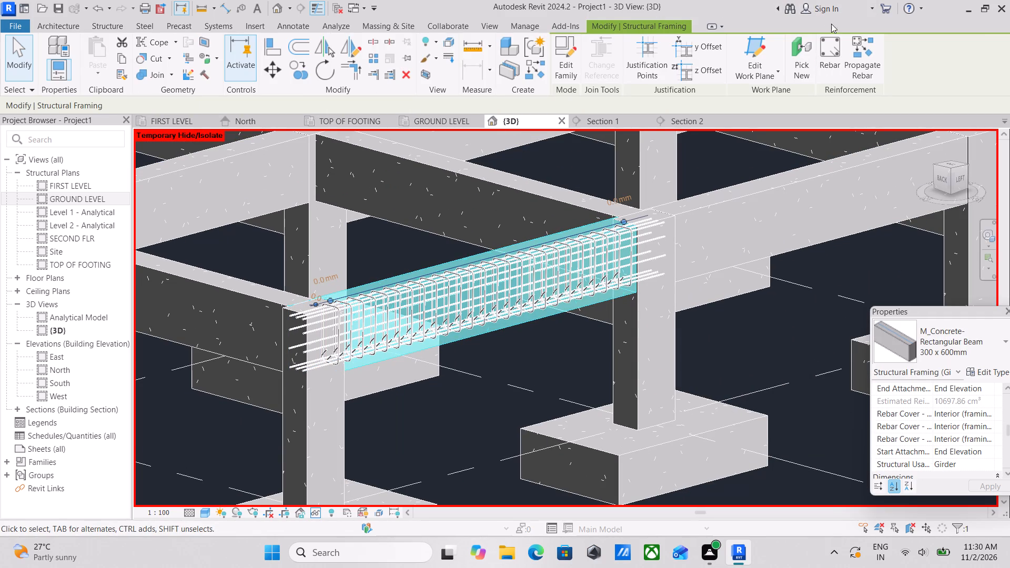
{"action": "left_click", "coordinate": [862, 54]}
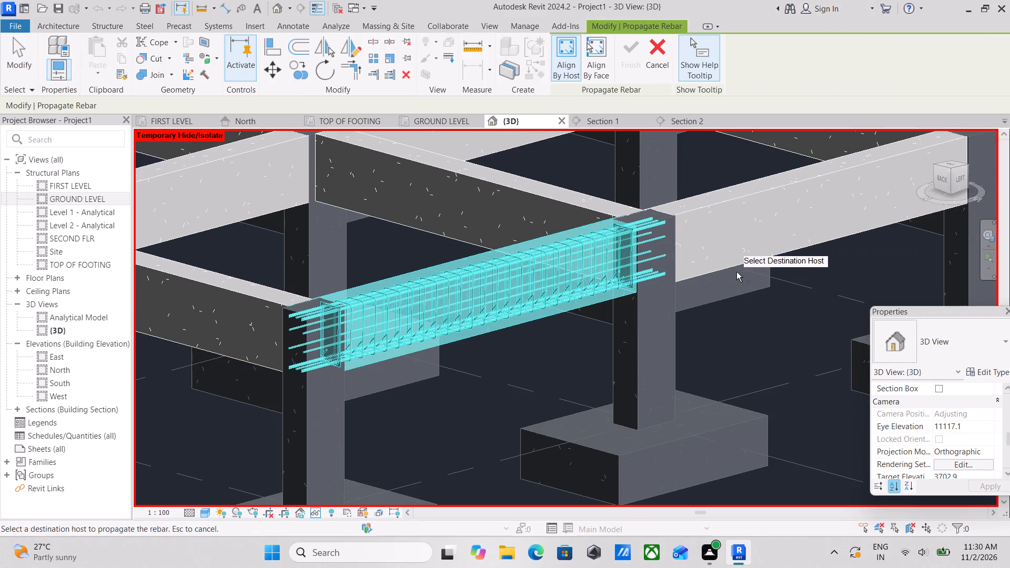
{"action": "left_click", "coordinate": [737, 269]}
{"action": "scroll", "coordinate": [740, 264], "scroll_direction": "down", "scroll_amount": 4}
{"action": "middle_click_drag", "start_coordinate": [740, 263], "coordinate": [269, 383]}
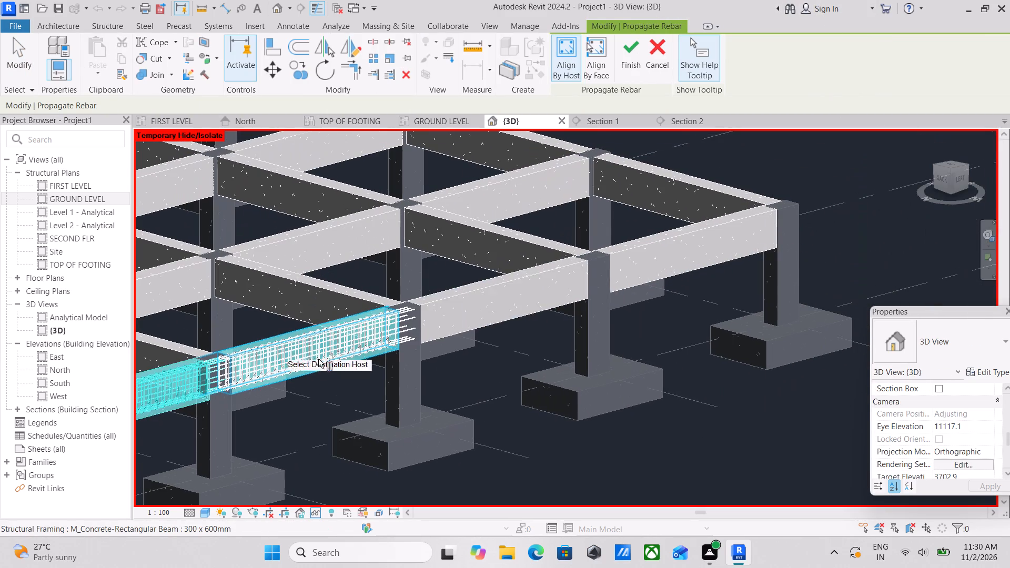
{"action": "left_click", "coordinate": [462, 335]}
{"action": "left_click", "coordinate": [705, 268]}
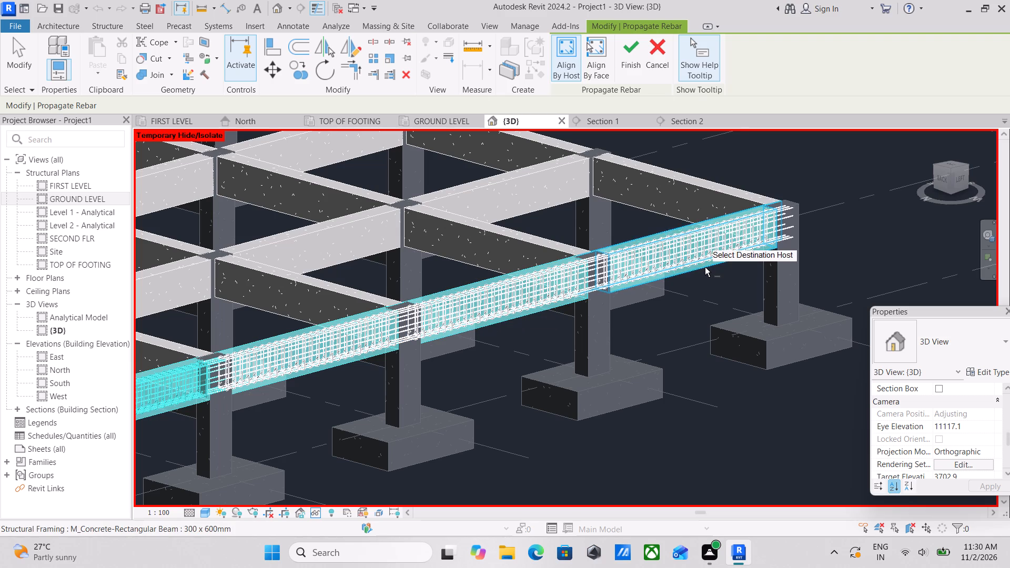
Propagate the beam reinforcement to all four beams of the second row, parallel to the source beam's row.
{"action": "left_click", "coordinate": [493, 190]}
{"action": "left_click", "coordinate": [334, 234]}
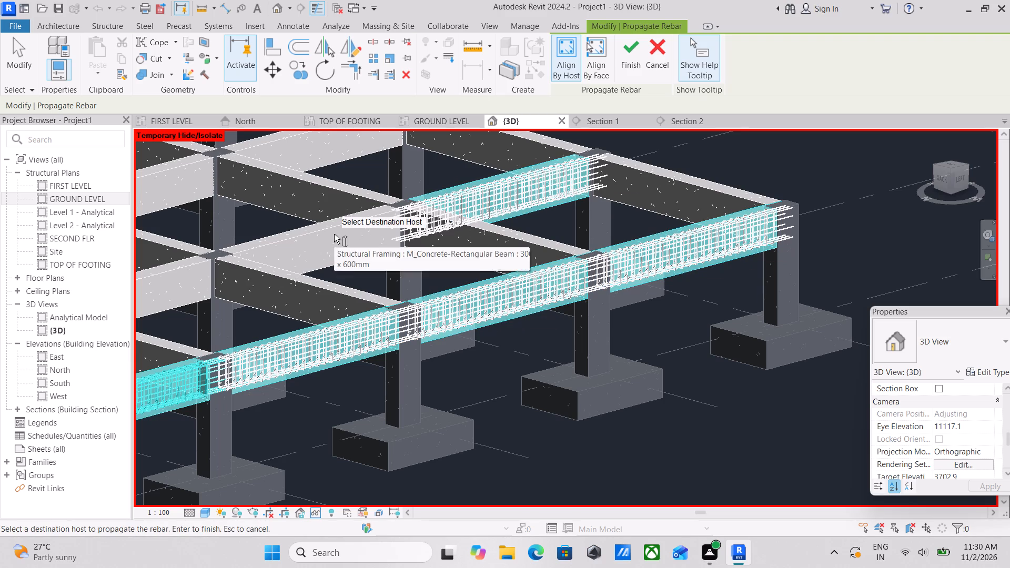
{"action": "left_click", "coordinate": [323, 234]}
{"action": "scroll", "coordinate": [323, 234], "scroll_direction": "down", "scroll_amount": 1}
{"action": "middle_click_drag", "start_coordinate": [323, 234], "coordinate": [574, 218]}
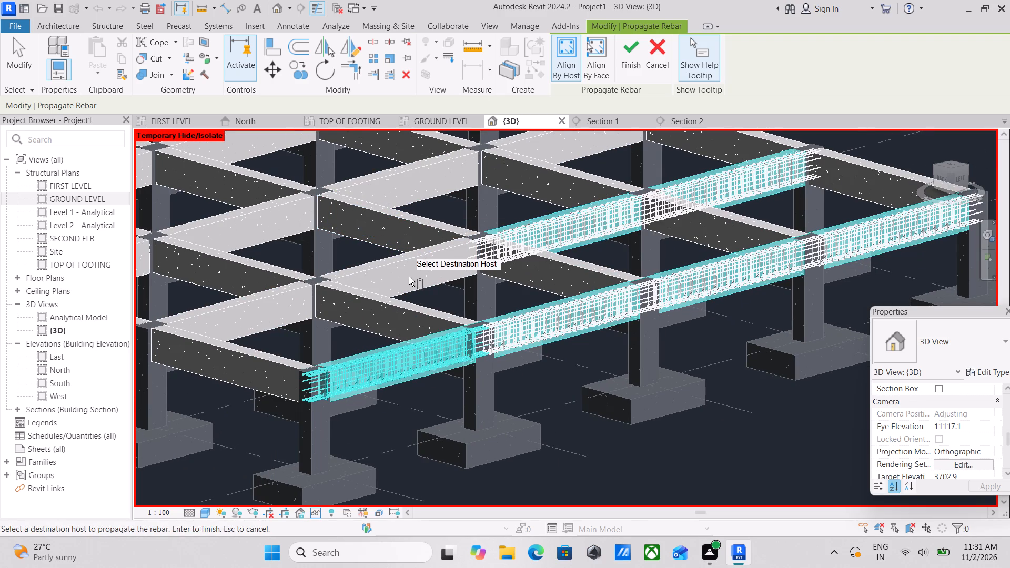
{"action": "left_click", "coordinate": [409, 277]}
{"action": "left_click", "coordinate": [394, 261]}
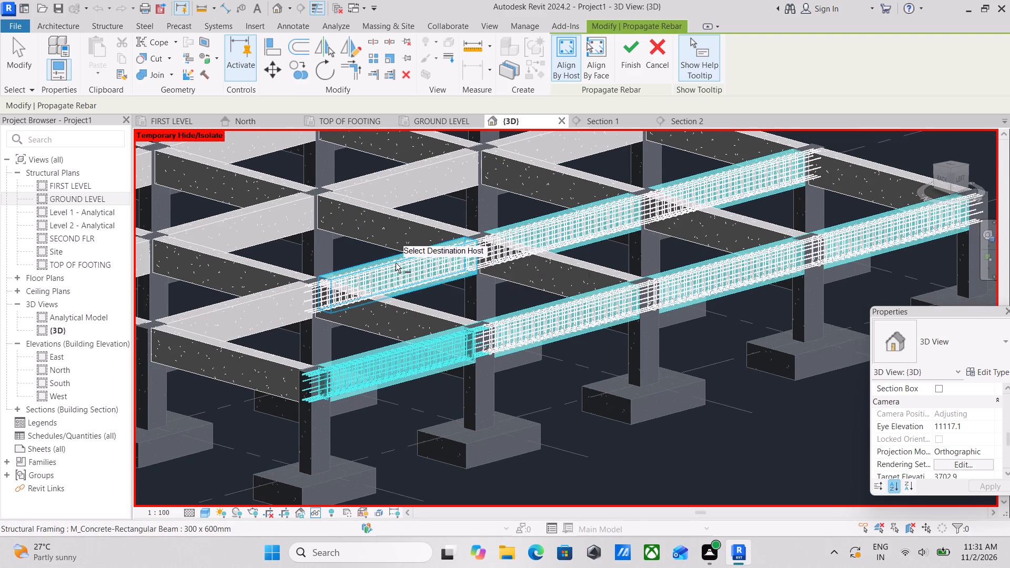
{"action": "scroll", "coordinate": [396, 263], "scroll_direction": "down", "scroll_amount": 6}
{"action": "middle_click_drag", "start_coordinate": [413, 267], "coordinate": [641, 322]}
{"action": "scroll", "coordinate": [577, 352], "scroll_direction": "up", "scroll_amount": 7}
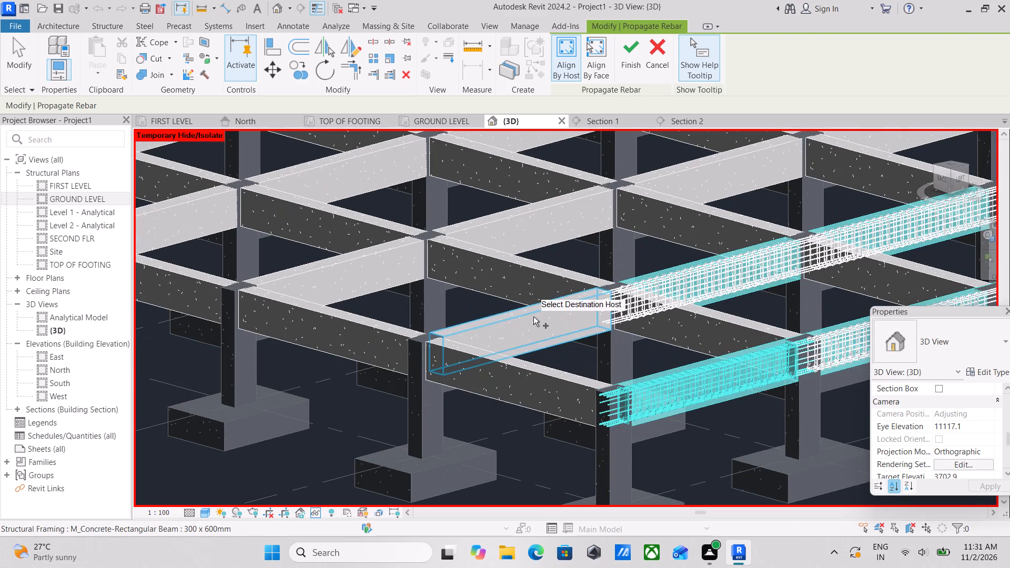
{"action": "left_click", "coordinate": [526, 321]}
Propagate the beam reinforcement to all four beams of the third parallel row.
{"action": "middle_click_drag", "start_coordinate": [470, 306], "coordinate": [556, 397]}
{"action": "left_click", "coordinate": [414, 361]}
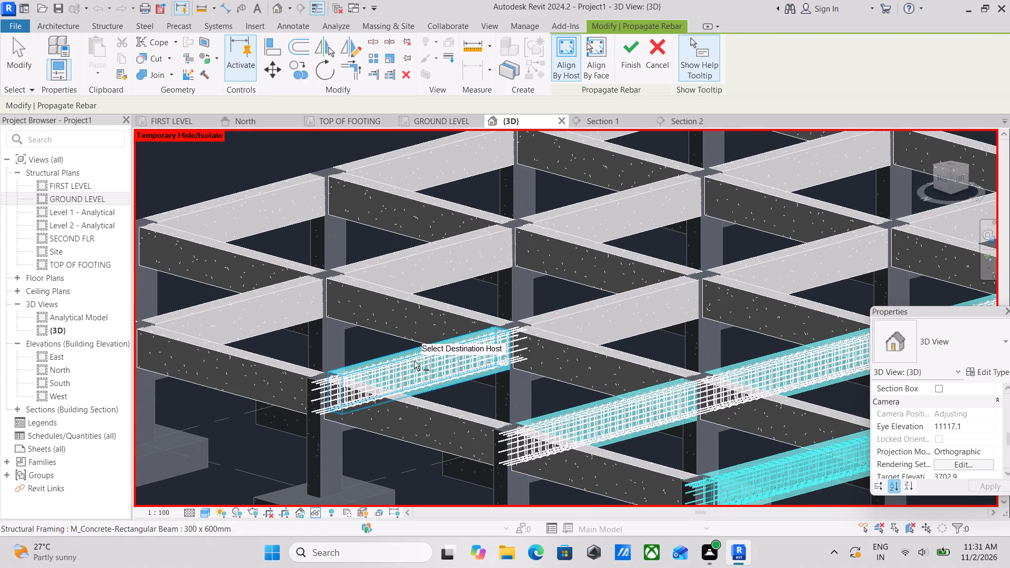
{"action": "middle_click_drag", "start_coordinate": [550, 356], "coordinate": [377, 427]}
{"action": "left_click", "coordinate": [420, 376]}
{"action": "middle_click_drag", "start_coordinate": [474, 369], "coordinate": [317, 416]}
{"action": "left_click", "coordinate": [450, 372]}
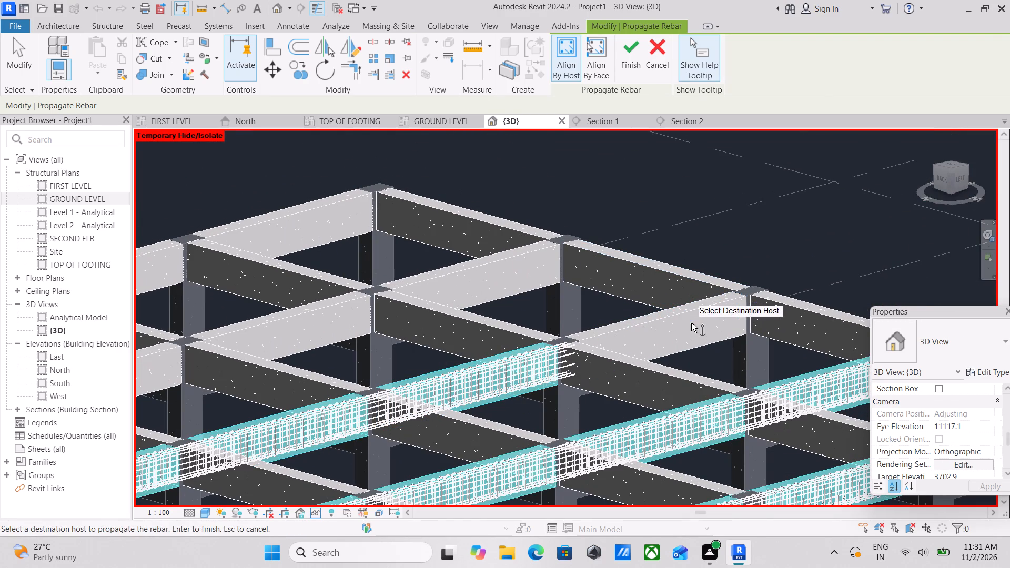
{"action": "left_click", "coordinate": [684, 316]}
Propagate the beam reinforcement to all four beams of the fourth parallel row.
{"action": "left_click", "coordinate": [476, 263]}
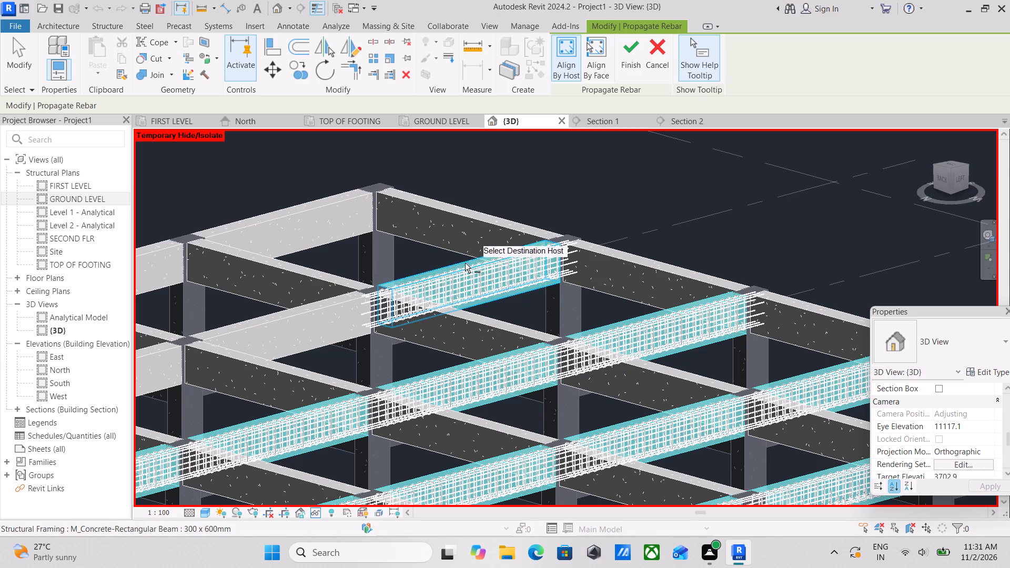
{"action": "left_click", "coordinate": [311, 305]}
{"action": "middle_click_drag", "start_coordinate": [244, 320], "coordinate": [582, 281]}
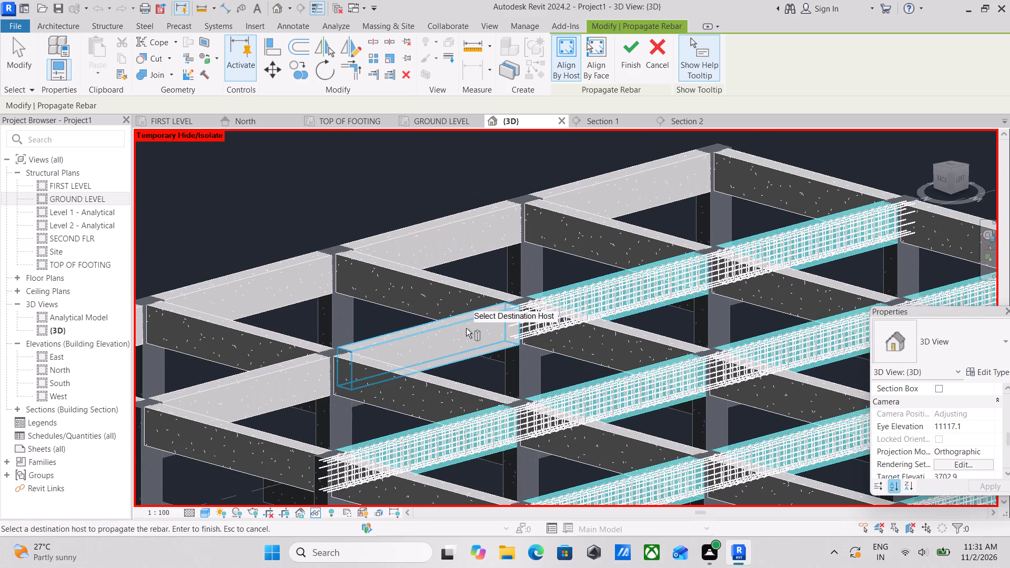
{"action": "left_click", "coordinate": [461, 315]}
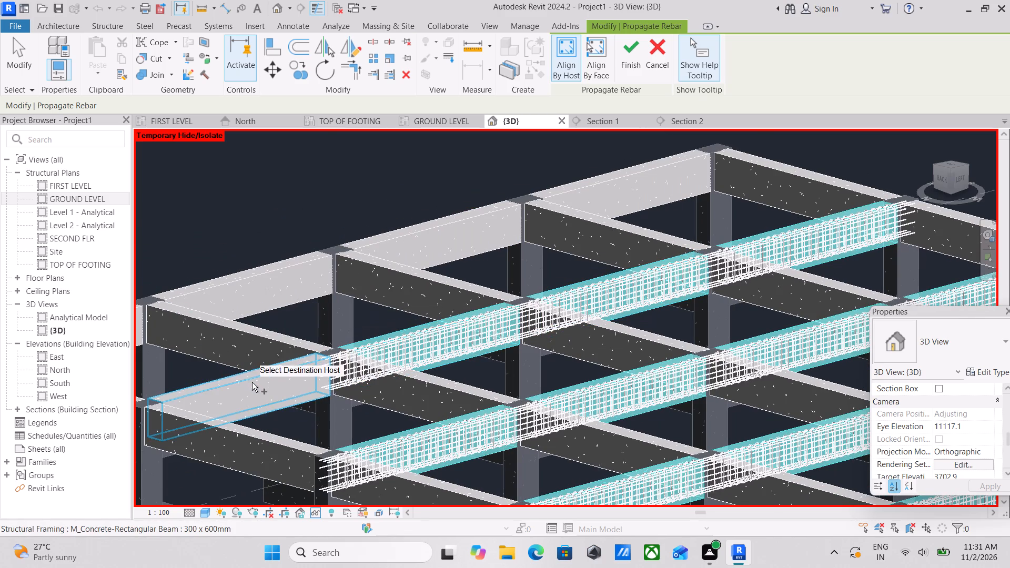
{"action": "left_click", "coordinate": [252, 381]}
Propagate the beam reinforcement to all four beams of the fifth, outermost parallel row.
{"action": "scroll", "coordinate": [255, 370], "scroll_direction": "down", "scroll_amount": 1}
{"action": "middle_click_drag", "start_coordinate": [255, 370], "coordinate": [417, 356]}
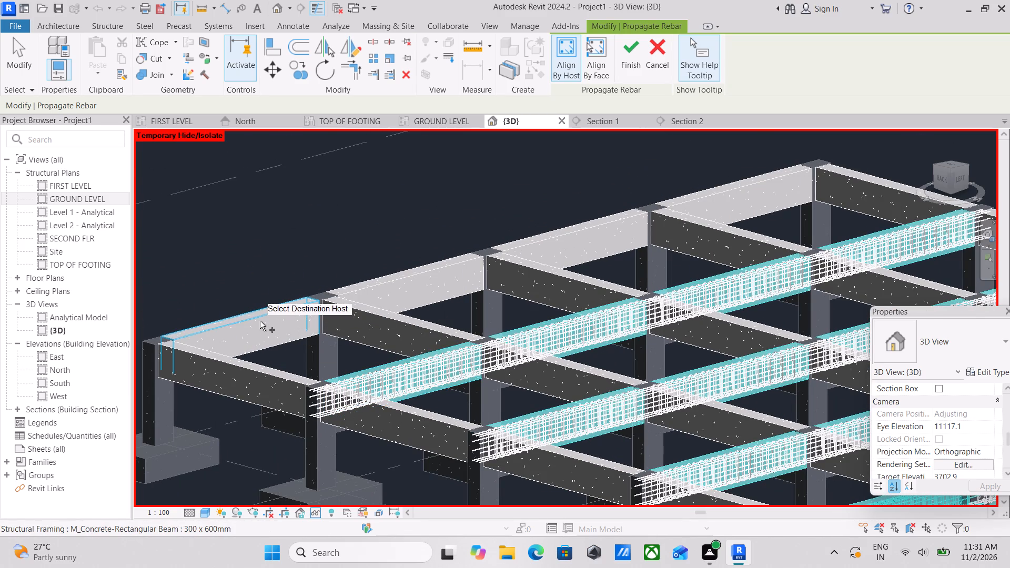
{"action": "left_click", "coordinate": [260, 321]}
{"action": "left_click", "coordinate": [381, 286]}
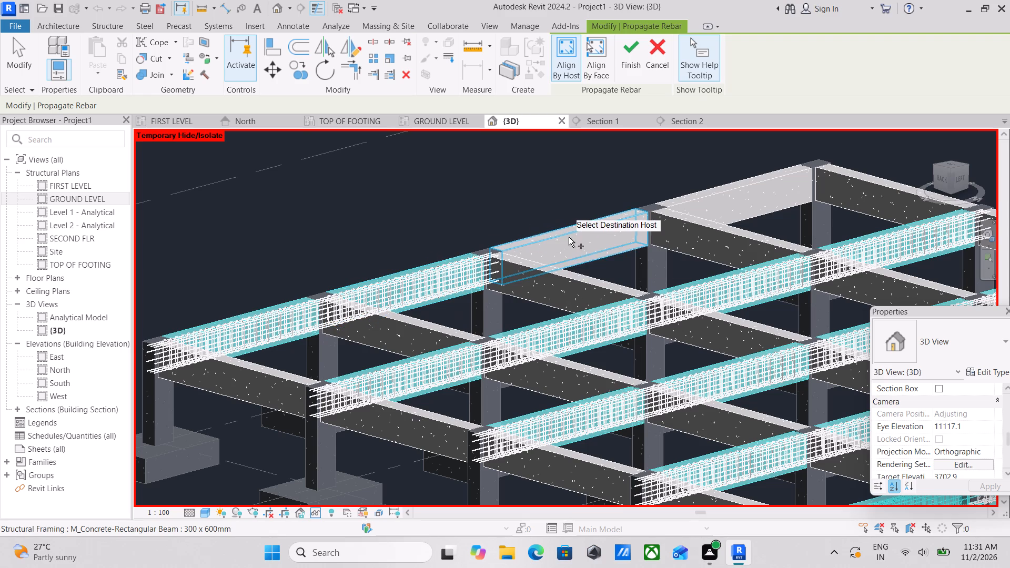
{"action": "left_click", "coordinate": [569, 237]}
{"action": "left_click", "coordinate": [761, 183]}
Propagate the reinforcement to the perpendicular edge beam at the source beam's outer end and finish the rebar propagation.
{"action": "scroll", "coordinate": [669, 277], "scroll_direction": "down", "scroll_amount": 3}
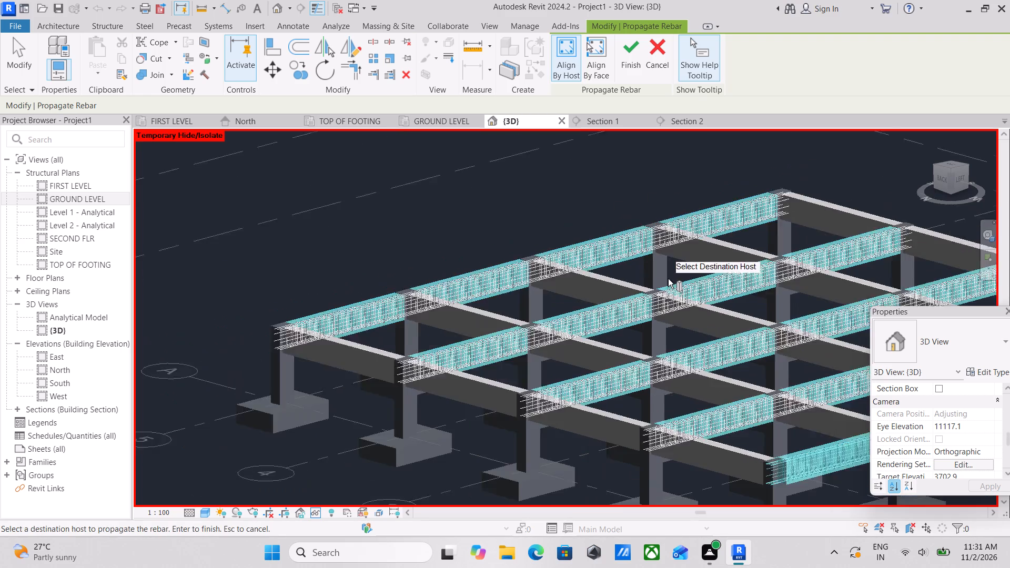
{"action": "scroll", "coordinate": [668, 279], "scroll_direction": "down", "scroll_amount": 5}
{"action": "middle_click_drag", "start_coordinate": [619, 374], "coordinate": [416, 412], "text": "shift"}
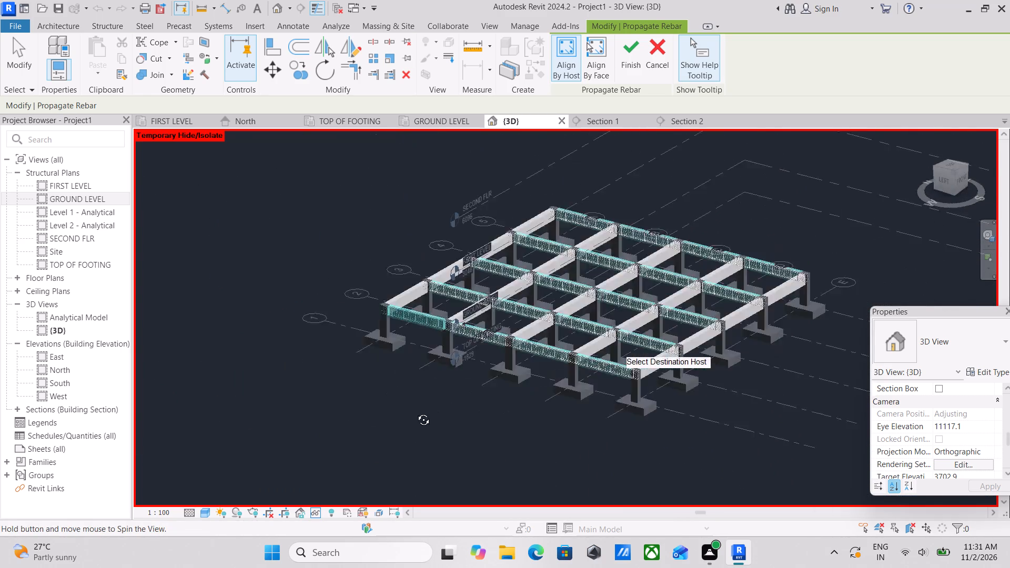
{"action": "middle_click_drag", "start_coordinate": [416, 412], "coordinate": [347, 408], "text": "shift"}
{"action": "scroll", "coordinate": [446, 216], "scroll_direction": "up", "scroll_amount": 6}
{"action": "left_click", "coordinate": [487, 182]}
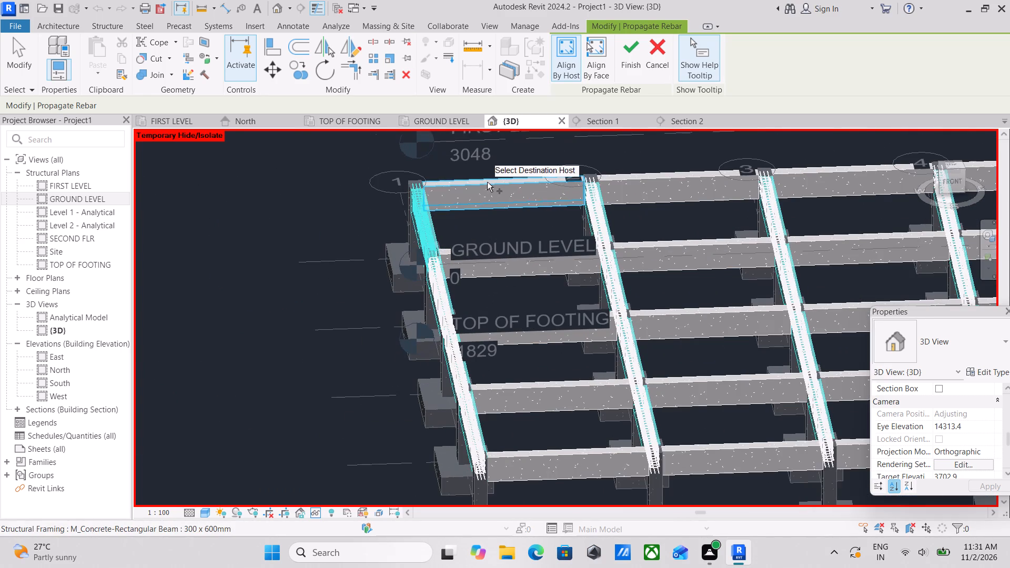
{"action": "scroll", "coordinate": [662, 196], "scroll_direction": "down", "scroll_amount": 2}
{"action": "scroll", "coordinate": [599, 257], "scroll_direction": "down", "scroll_amount": 2}
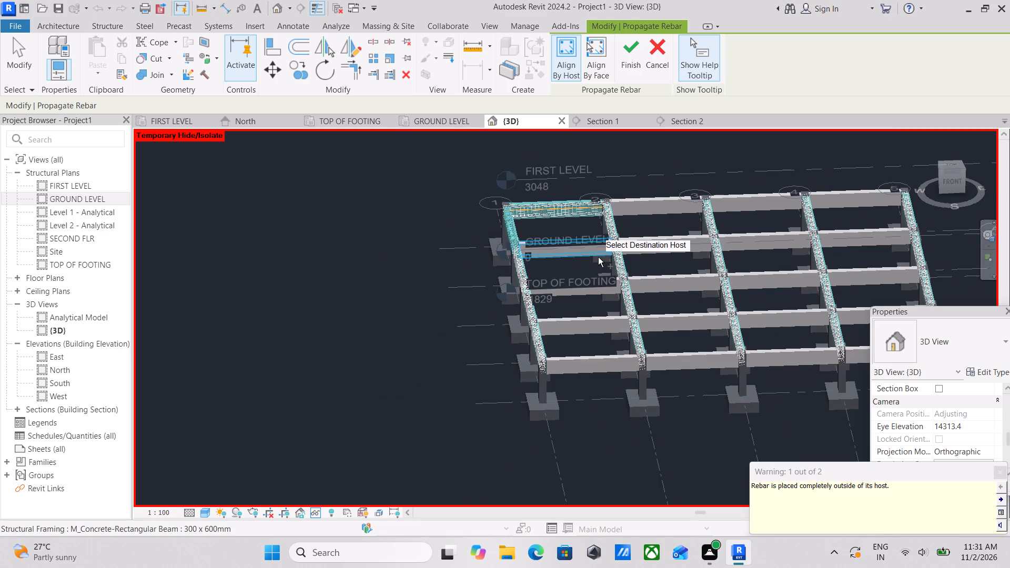
{"action": "middle_click_drag", "start_coordinate": [598, 257], "coordinate": [730, 249], "text": "shift"}
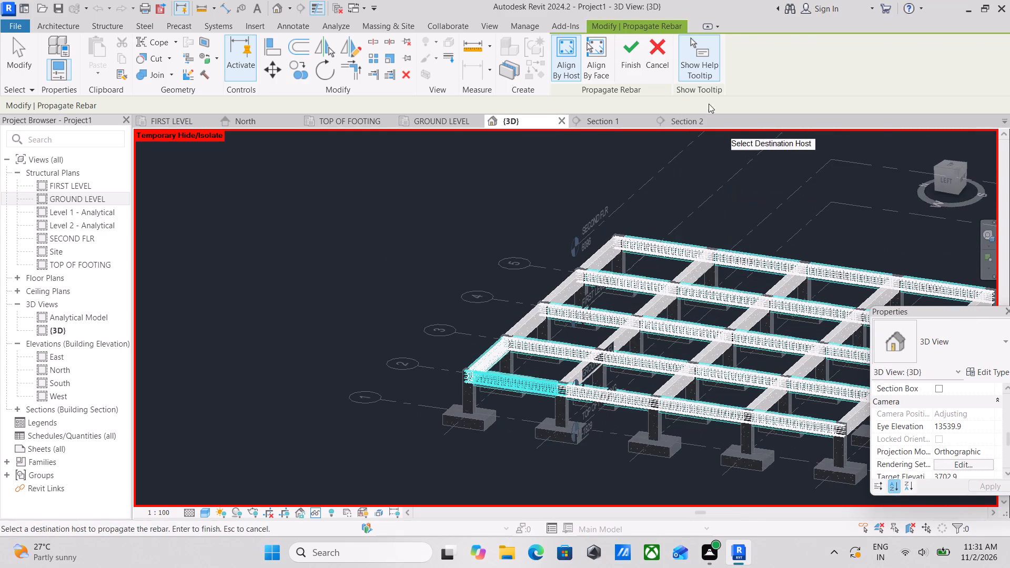
{"action": "left_click", "coordinate": [625, 48]}
Examine the propagated reinforcement across the beam grid, especially the cage in the perpendicular edge beam and its corner junctions.
{"action": "scroll", "coordinate": [582, 263], "scroll_direction": "down", "scroll_amount": 1}
{"action": "middle_click_drag", "start_coordinate": [579, 265], "coordinate": [643, 229], "text": "shift"}
{"action": "scroll", "coordinate": [614, 232], "scroll_direction": "down", "scroll_amount": 1, "text": "shift"}
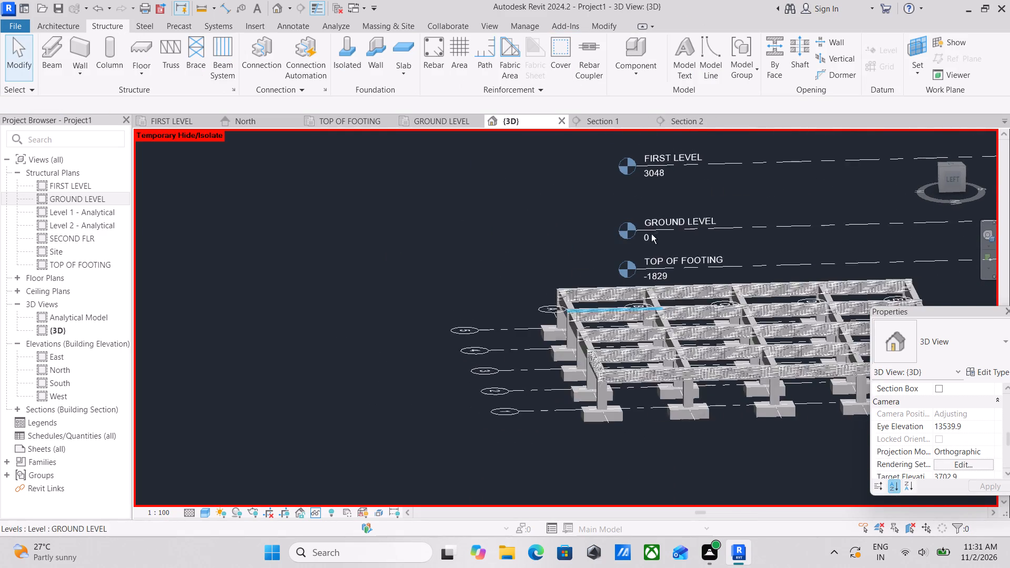
{"action": "middle_click", "coordinate": [519, 276]}
{"action": "scroll", "coordinate": [519, 276], "scroll_direction": "up", "scroll_amount": 1}
{"action": "middle_click_drag", "start_coordinate": [716, 376], "coordinate": [580, 306]}
{"action": "scroll", "coordinate": [584, 308], "scroll_direction": "up", "scroll_amount": 2, "text": "shift"}
{"action": "scroll", "coordinate": [574, 328], "scroll_direction": "up", "scroll_amount": 2}
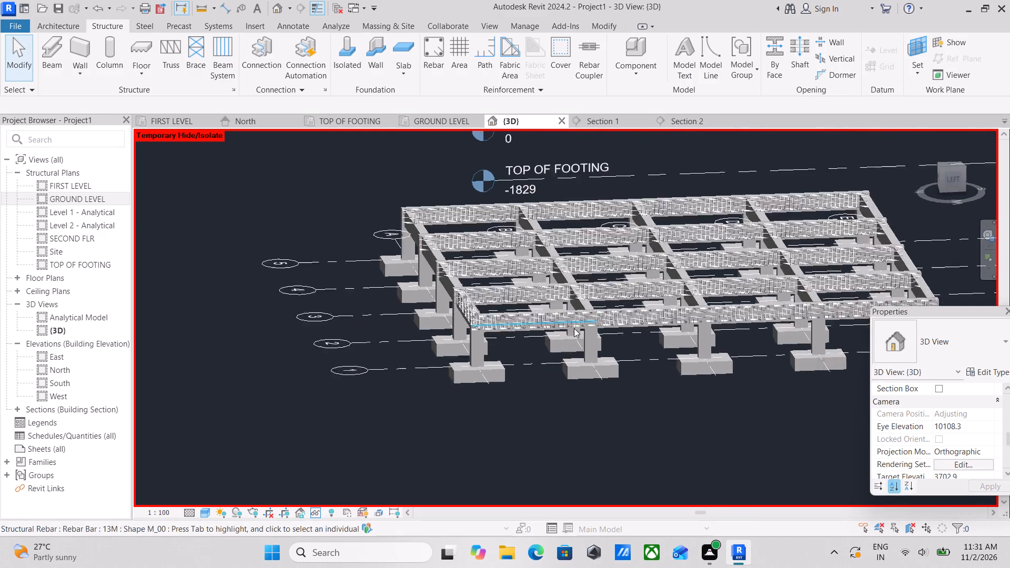
{"action": "scroll", "coordinate": [574, 328], "scroll_direction": "up", "scroll_amount": 3}
{"action": "middle_click_drag", "start_coordinate": [500, 332], "coordinate": [559, 297], "text": "shift"}
{"action": "scroll", "coordinate": [643, 286], "scroll_direction": "up", "scroll_amount": 2}
{"action": "scroll", "coordinate": [681, 275], "scroll_direction": "down", "scroll_amount": 1, "text": "shift"}
{"action": "middle_click_drag", "start_coordinate": [681, 275], "coordinate": [601, 317], "text": "shift"}
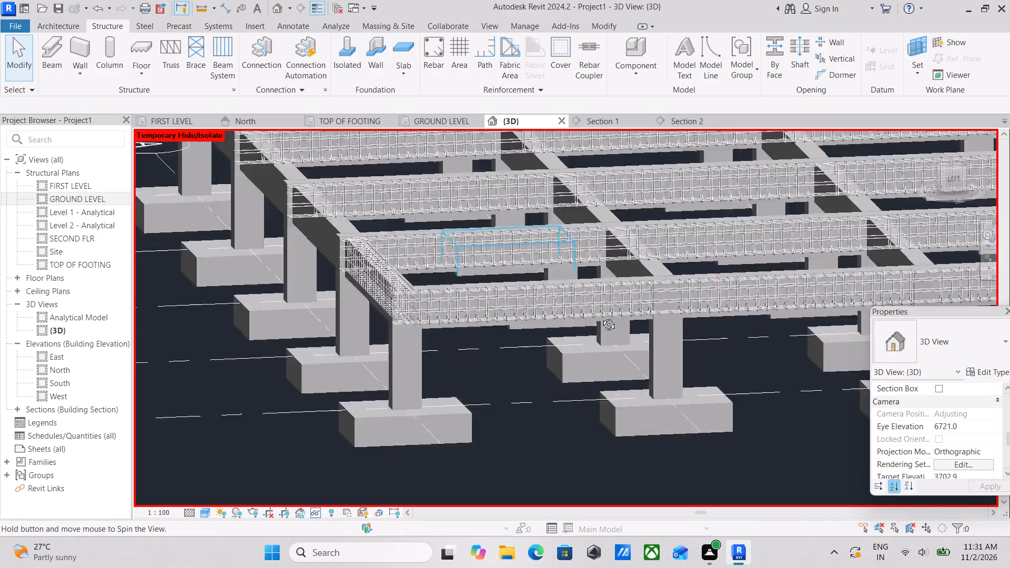
{"action": "middle_click_drag", "start_coordinate": [601, 317], "coordinate": [498, 354], "text": "shift"}
{"action": "scroll", "coordinate": [492, 351], "scroll_direction": "up", "scroll_amount": 1, "text": "shift"}
{"action": "scroll", "coordinate": [498, 319], "scroll_direction": "down", "scroll_amount": 4}
{"action": "middle_click_drag", "start_coordinate": [498, 319], "coordinate": [597, 390]}
{"action": "middle_click_drag", "start_coordinate": [451, 287], "coordinate": [550, 316]}
{"action": "scroll", "coordinate": [494, 271], "scroll_direction": "up", "scroll_amount": 2}
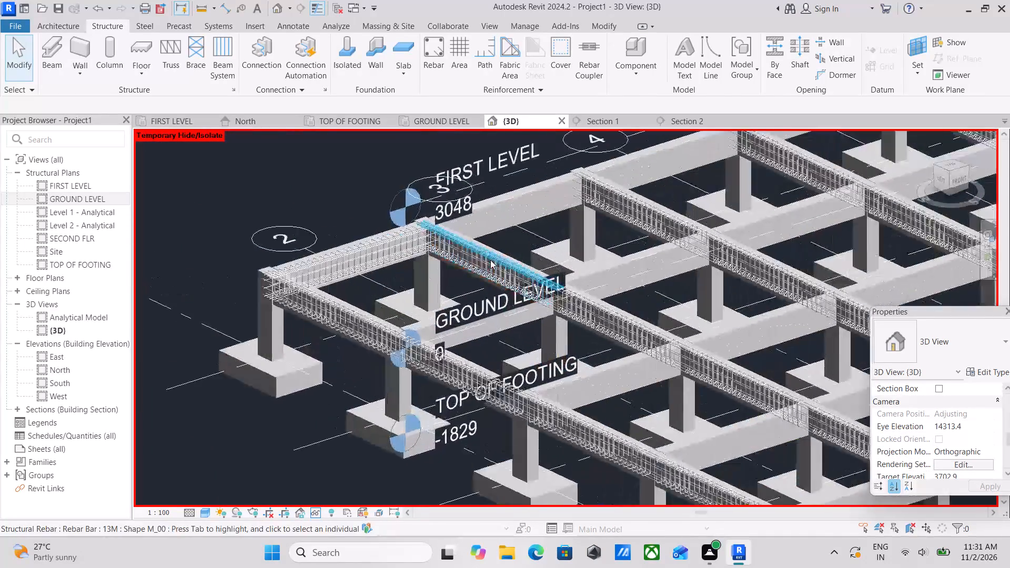
{"action": "scroll", "coordinate": [490, 260], "scroll_direction": "up", "scroll_amount": 5}
{"action": "middle_click_drag", "start_coordinate": [330, 251], "coordinate": [368, 275]}
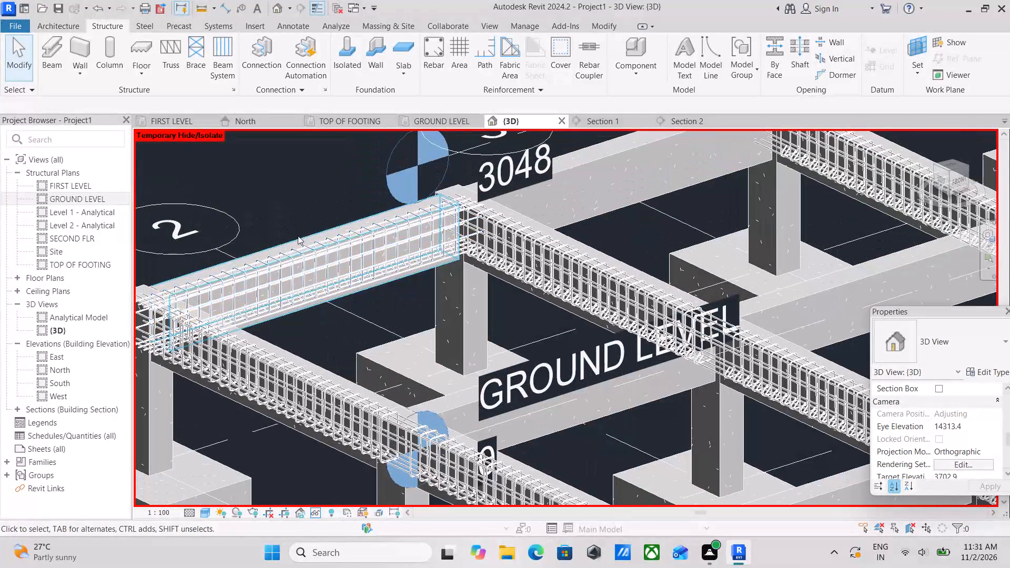
{"action": "scroll", "coordinate": [304, 247], "scroll_direction": "down", "scroll_amount": 2}
{"action": "scroll", "coordinate": [344, 280], "scroll_direction": "down", "scroll_amount": 2}
{"action": "middle_click_drag", "start_coordinate": [344, 280], "coordinate": [377, 328], "text": "shift"}
{"action": "middle_click_drag", "start_coordinate": [386, 320], "coordinate": [432, 238], "text": "shift"}
{"action": "middle_click_drag", "start_coordinate": [442, 422], "coordinate": [478, 376]}
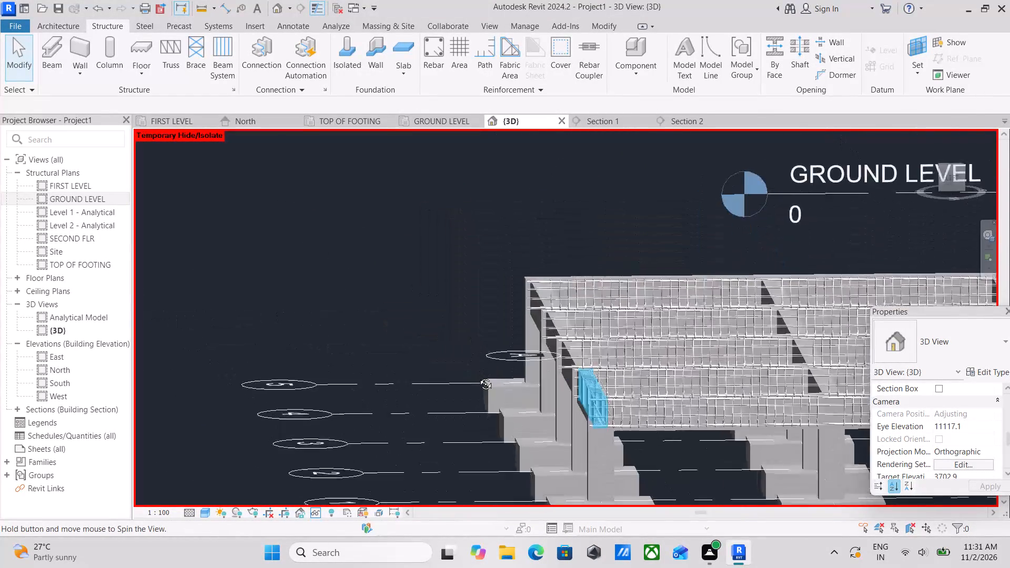
{"action": "middle_click_drag", "start_coordinate": [478, 376], "coordinate": [478, 380]}
{"action": "middle_click_drag", "start_coordinate": [491, 377], "coordinate": [370, 387]}
{"action": "scroll", "coordinate": [335, 351], "scroll_direction": "up", "scroll_amount": 2}
{"action": "middle_click_drag", "start_coordinate": [321, 275], "coordinate": [312, 313]}
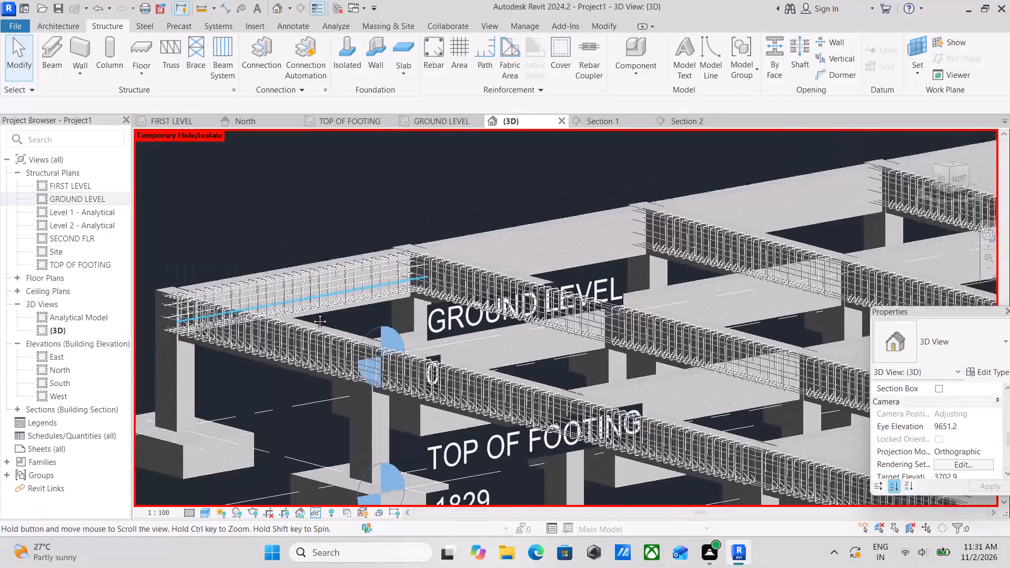
{"action": "middle_click_drag", "start_coordinate": [312, 313], "coordinate": [311, 316]}
{"action": "middle_click_drag", "start_coordinate": [337, 324], "coordinate": [304, 377], "text": "shift"}
{"action": "middle_click_drag", "start_coordinate": [477, 190], "coordinate": [436, 400]}
{"action": "scroll", "coordinate": [389, 350], "scroll_direction": "up", "scroll_amount": 4}
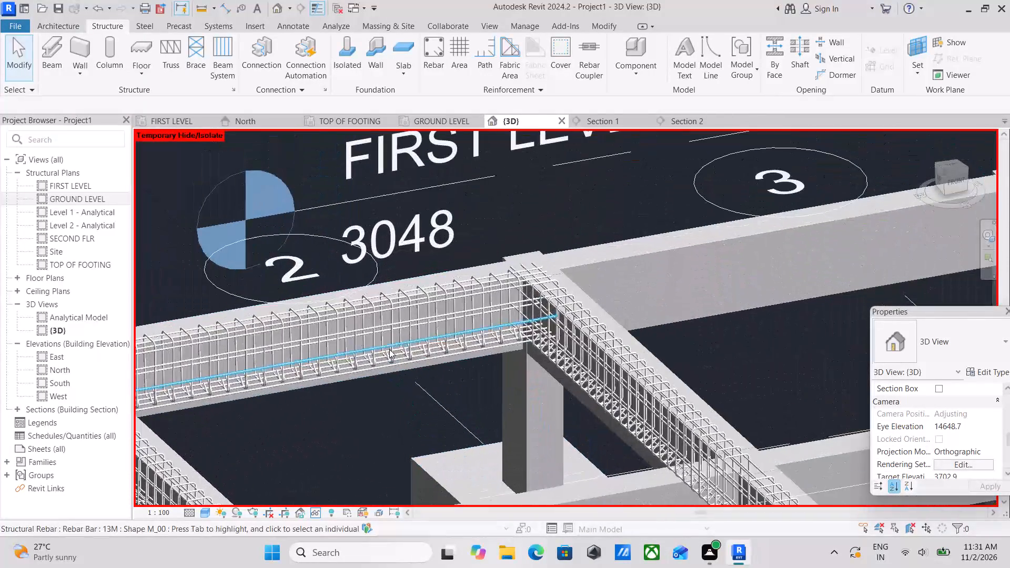
{"action": "scroll", "coordinate": [397, 375], "scroll_direction": "up", "scroll_amount": 3}
{"action": "middle_click_drag", "start_coordinate": [397, 376], "coordinate": [566, 357]}
{"action": "scroll", "coordinate": [582, 351], "scroll_direction": "up", "scroll_amount": 1}
{"action": "scroll", "coordinate": [582, 351], "scroll_direction": "down", "scroll_amount": 5}
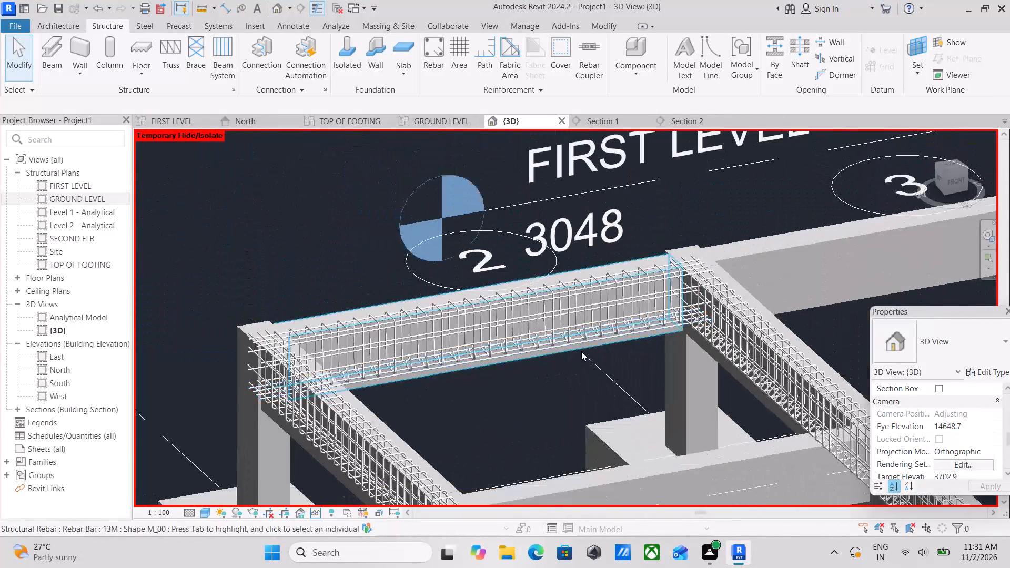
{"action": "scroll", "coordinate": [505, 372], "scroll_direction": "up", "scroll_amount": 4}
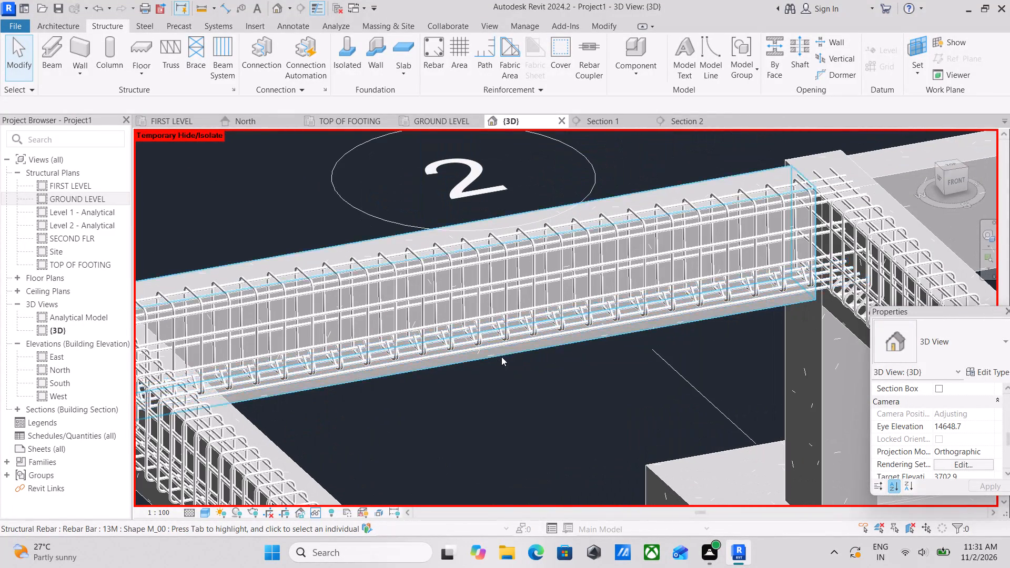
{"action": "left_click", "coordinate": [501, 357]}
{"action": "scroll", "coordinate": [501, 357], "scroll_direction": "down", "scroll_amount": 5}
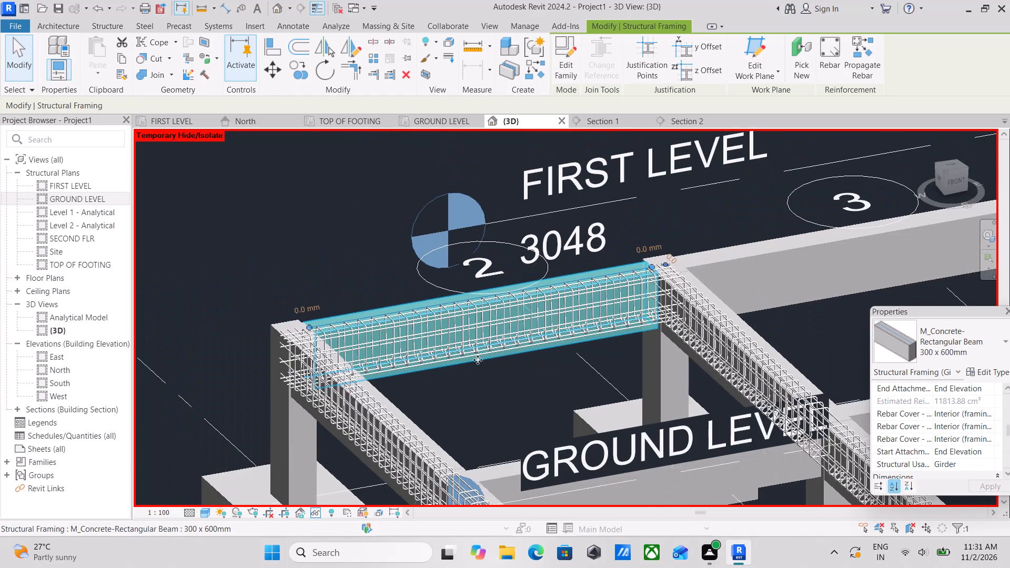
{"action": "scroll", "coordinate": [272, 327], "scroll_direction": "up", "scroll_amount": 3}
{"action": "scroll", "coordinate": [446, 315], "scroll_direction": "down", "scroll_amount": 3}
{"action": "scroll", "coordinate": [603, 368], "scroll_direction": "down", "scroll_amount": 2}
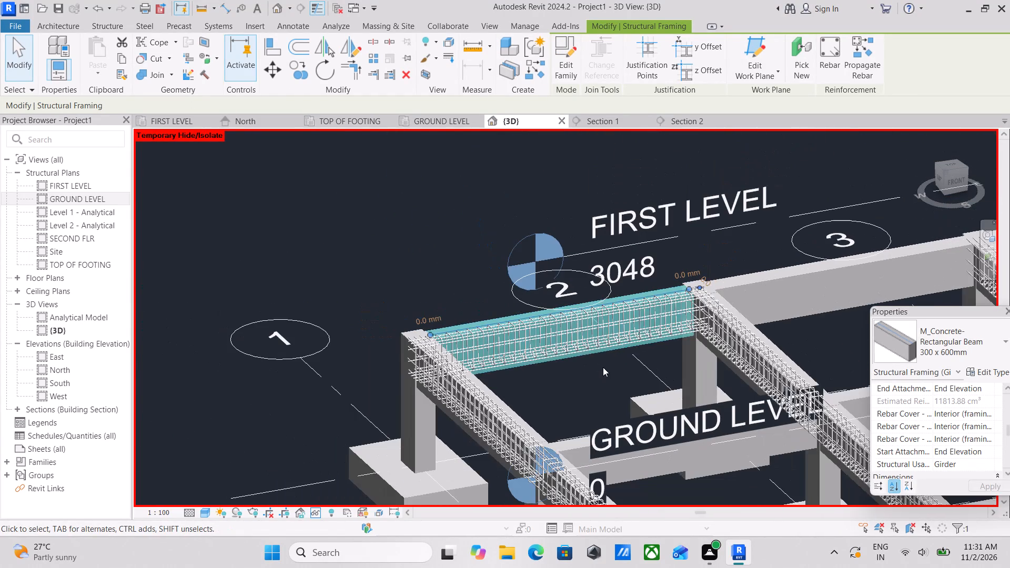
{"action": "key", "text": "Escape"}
Propagate the rebar cage of the edge beam between grids 1 and 2 to the in-line edge beam between grids 2 and 3.
{"action": "scroll", "coordinate": [605, 354], "scroll_direction": "down", "scroll_amount": 6}
{"action": "middle_click_drag", "start_coordinate": [601, 357], "coordinate": [581, 256], "text": "shift"}
{"action": "scroll", "coordinate": [581, 255], "scroll_direction": "down", "scroll_amount": 1}
{"action": "middle_click_drag", "start_coordinate": [571, 321], "coordinate": [649, 272], "text": "shift"}
{"action": "middle_click_drag", "start_coordinate": [581, 364], "coordinate": [429, 277]}
{"action": "middle_click_drag", "start_coordinate": [473, 292], "coordinate": [614, 277], "text": "shift"}
{"action": "middle_click_drag", "start_coordinate": [614, 279], "coordinate": [498, 278]}
{"action": "scroll", "coordinate": [782, 327], "scroll_direction": "up", "scroll_amount": 4}
{"action": "scroll", "coordinate": [662, 371], "scroll_direction": "up", "scroll_amount": 8}
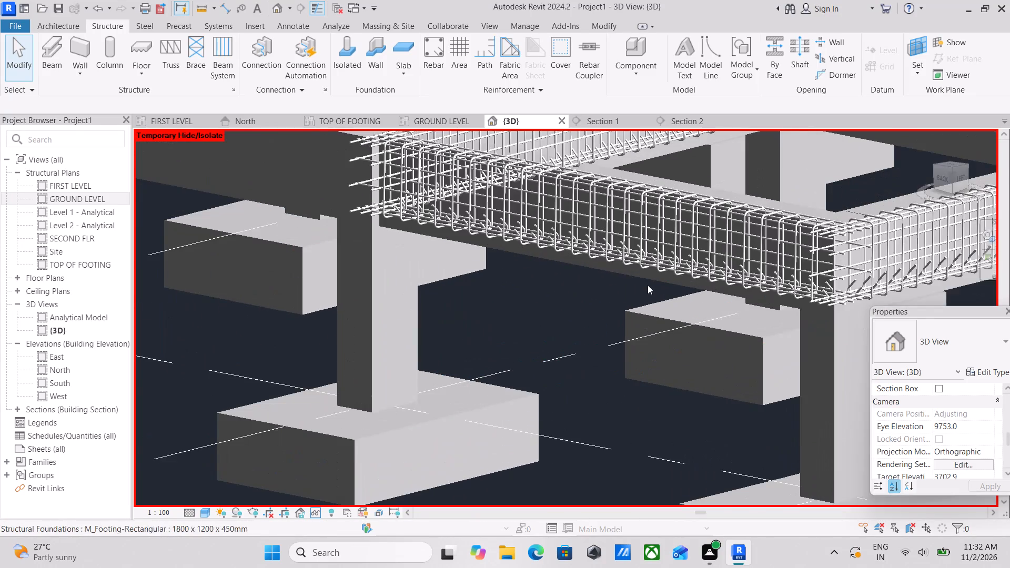
{"action": "scroll", "coordinate": [645, 283], "scroll_direction": "up", "scroll_amount": 4}
{"action": "left_click", "coordinate": [612, 265]}
{"action": "scroll", "coordinate": [612, 265], "scroll_direction": "down", "scroll_amount": 3}
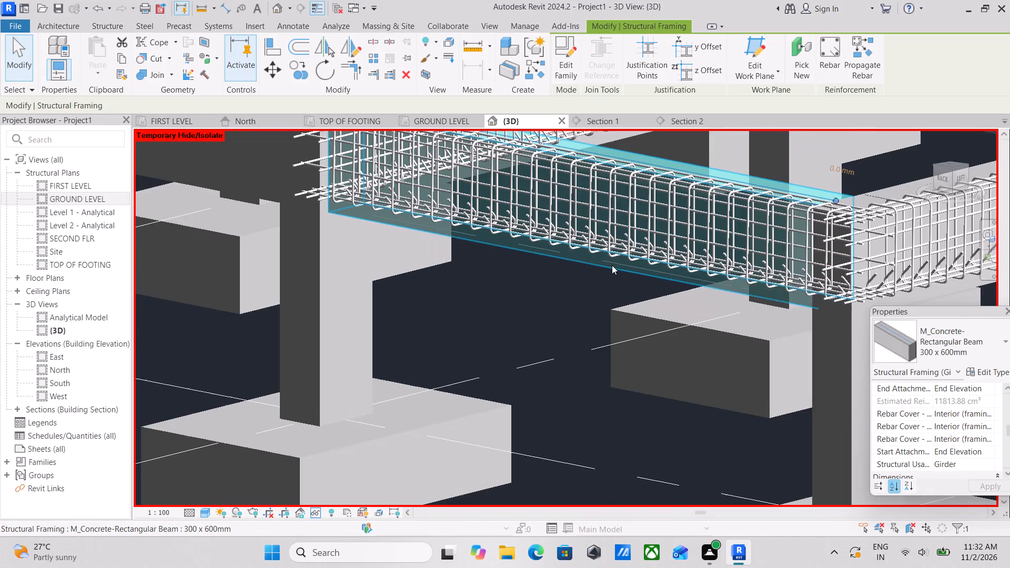
{"action": "middle_click_drag", "start_coordinate": [612, 265], "coordinate": [510, 294]}
{"action": "scroll", "coordinate": [511, 293], "scroll_direction": "down", "scroll_amount": 1}
{"action": "scroll", "coordinate": [553, 288], "scroll_direction": "down", "scroll_amount": 2}
{"action": "middle_click_drag", "start_coordinate": [531, 281], "coordinate": [558, 328]}
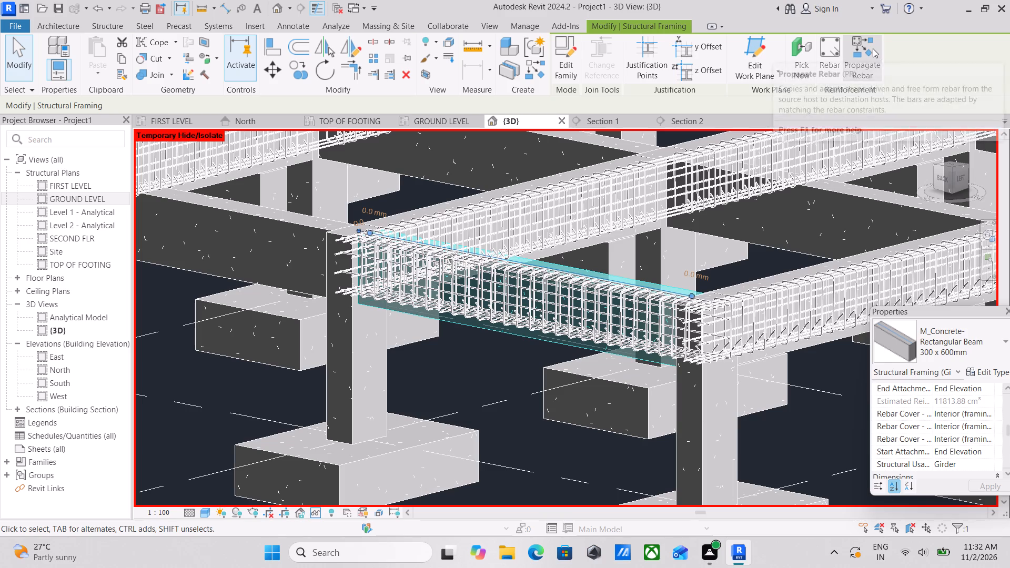
{"action": "left_click", "coordinate": [873, 48]}
{"action": "middle_click_drag", "start_coordinate": [363, 226], "coordinate": [601, 292]}
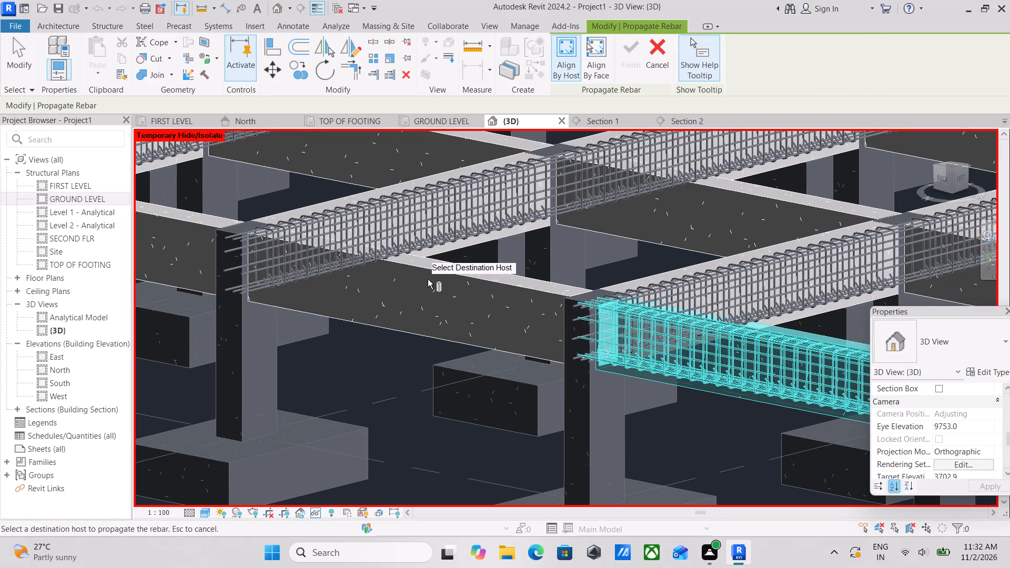
{"action": "left_click", "coordinate": [453, 276]}
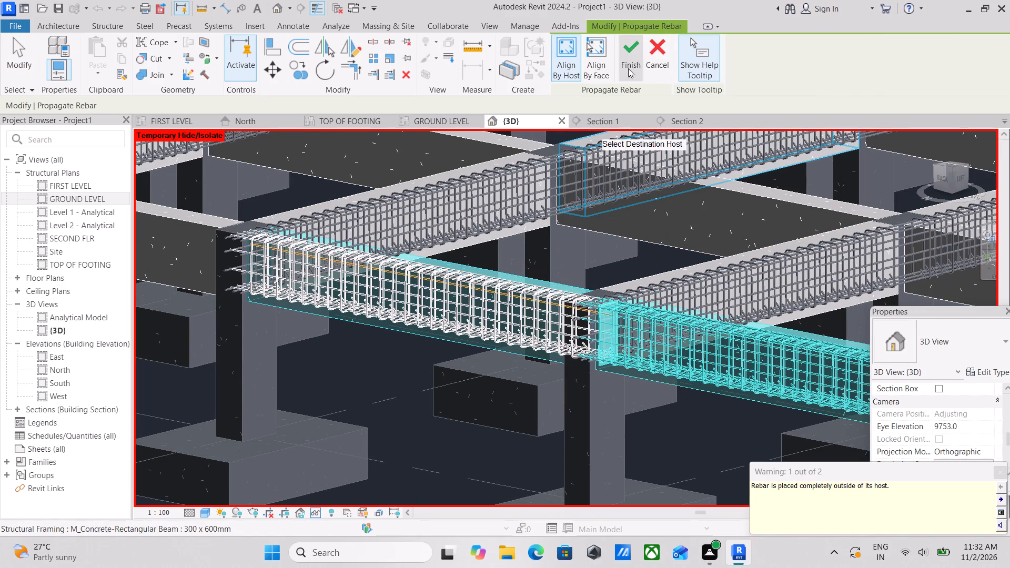
{"action": "left_click", "coordinate": [631, 42]}
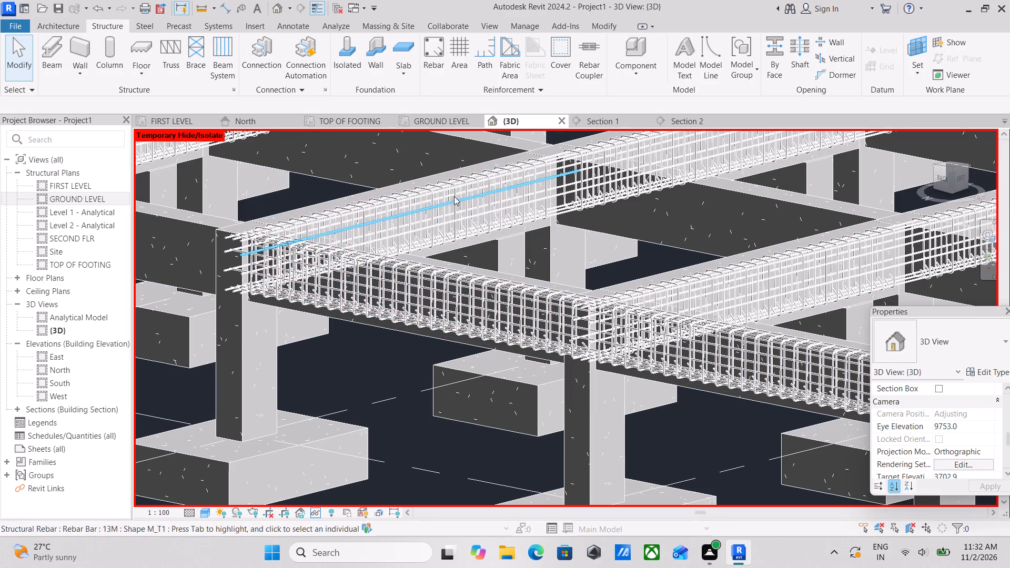
Examine the propagated cages along the edge beams and at their junctions with the cross beams.
{"action": "scroll", "coordinate": [497, 249], "scroll_direction": "up", "scroll_amount": 4}
{"action": "scroll", "coordinate": [595, 297], "scroll_direction": "up", "scroll_amount": 2}
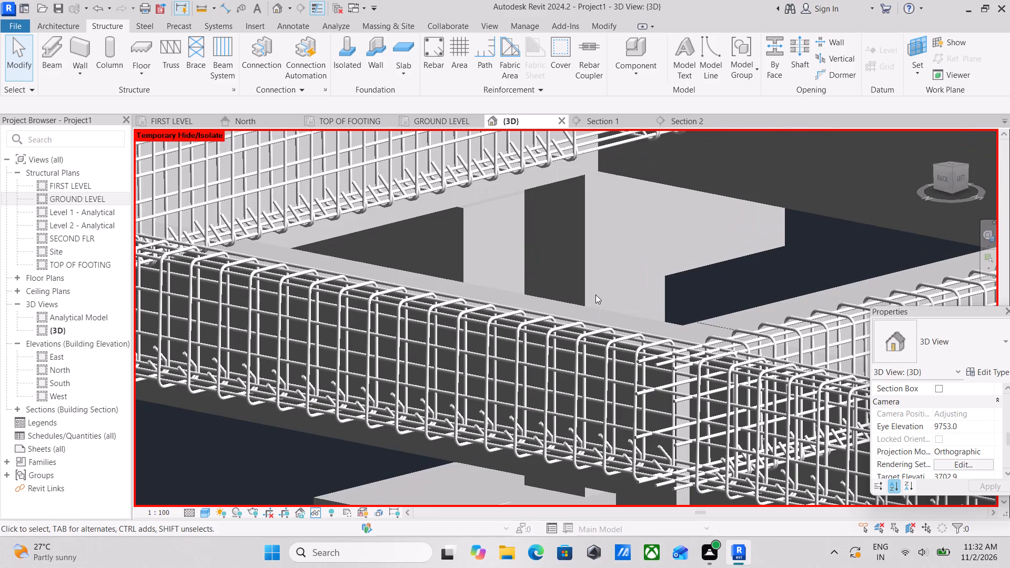
{"action": "scroll", "coordinate": [595, 289], "scroll_direction": "down", "scroll_amount": 4}
{"action": "middle_click_drag", "start_coordinate": [595, 282], "coordinate": [560, 325], "text": "shift"}
{"action": "scroll", "coordinate": [554, 325], "scroll_direction": "up", "scroll_amount": 1, "text": "shift"}
{"action": "scroll", "coordinate": [536, 316], "scroll_direction": "down", "scroll_amount": 3}
{"action": "middle_click_drag", "start_coordinate": [536, 316], "coordinate": [742, 121]}
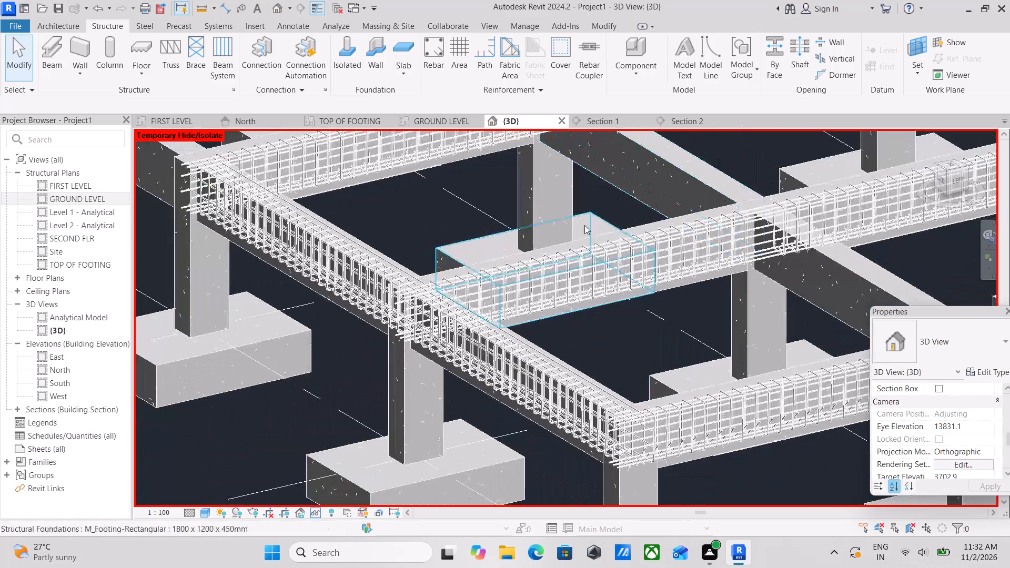
{"action": "middle_click_drag", "start_coordinate": [560, 230], "coordinate": [512, 259], "text": "shift"}
{"action": "scroll", "coordinate": [492, 258], "scroll_direction": "down", "scroll_amount": 2}
{"action": "middle_click_drag", "start_coordinate": [492, 258], "coordinate": [994, 321]}
{"action": "scroll", "coordinate": [776, 324], "scroll_direction": "up", "scroll_amount": 3}
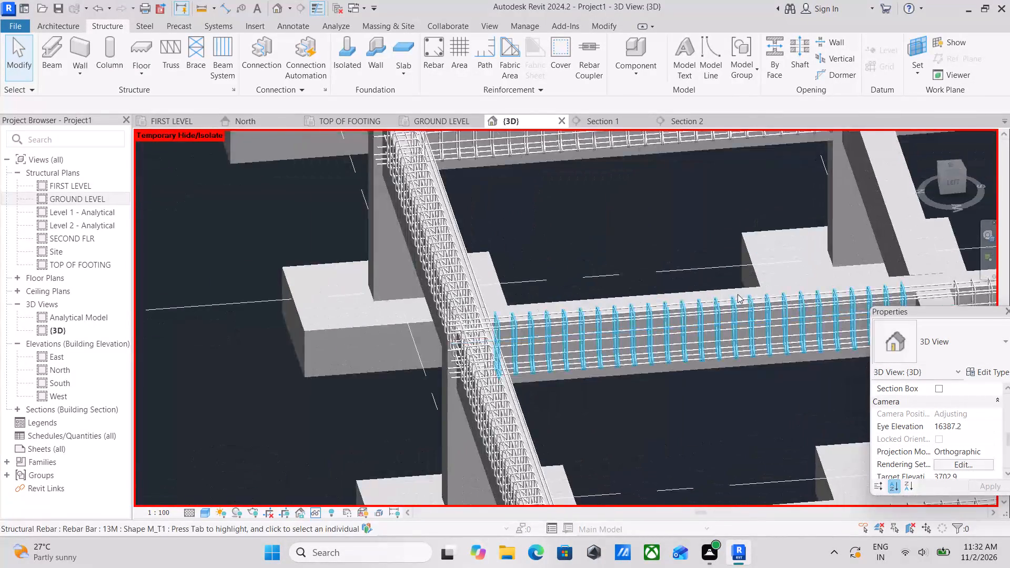
{"action": "scroll", "coordinate": [729, 289], "scroll_direction": "up", "scroll_amount": 1}
{"action": "middle_click_drag", "start_coordinate": [728, 288], "coordinate": [713, 292], "text": "shift"}
{"action": "middle_click_drag", "start_coordinate": [701, 276], "coordinate": [692, 327]}
{"action": "scroll", "coordinate": [534, 204], "scroll_direction": "up", "scroll_amount": 1}
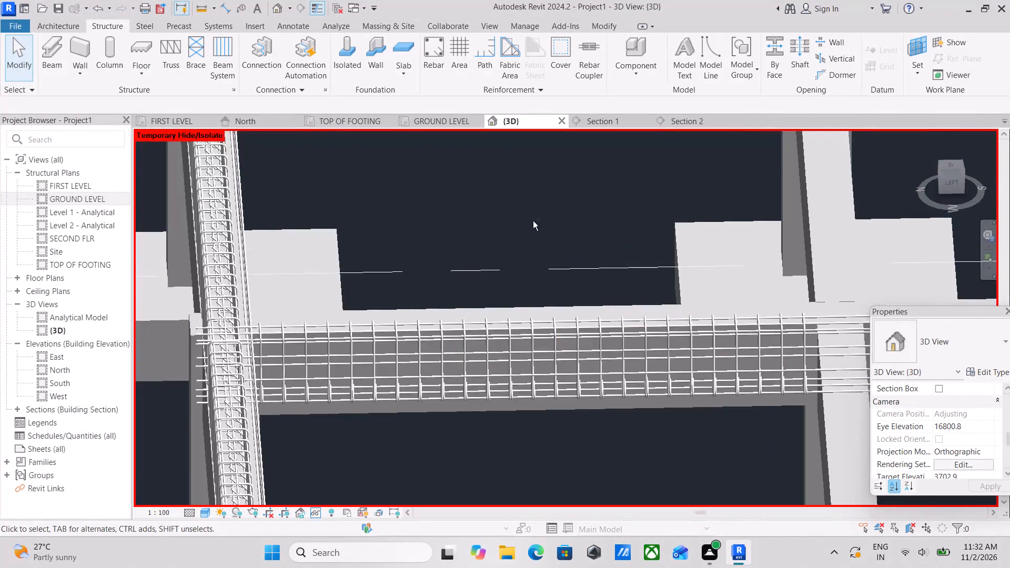
Shorten the M_00 bar set's distribution in the edge beam between grids 2 and 3 to three bars inside the stirrups.
{"action": "middle_click_drag", "start_coordinate": [539, 237], "coordinate": [570, 307], "text": "shift"}
{"action": "middle_click_drag", "start_coordinate": [568, 305], "coordinate": [531, 308]}
{"action": "scroll", "coordinate": [516, 306], "scroll_direction": "down", "scroll_amount": 1}
{"action": "middle_click_drag", "start_coordinate": [516, 306], "coordinate": [614, 243]}
{"action": "scroll", "coordinate": [363, 317], "scroll_direction": "up", "scroll_amount": 3}
{"action": "left_click", "coordinate": [330, 327]}
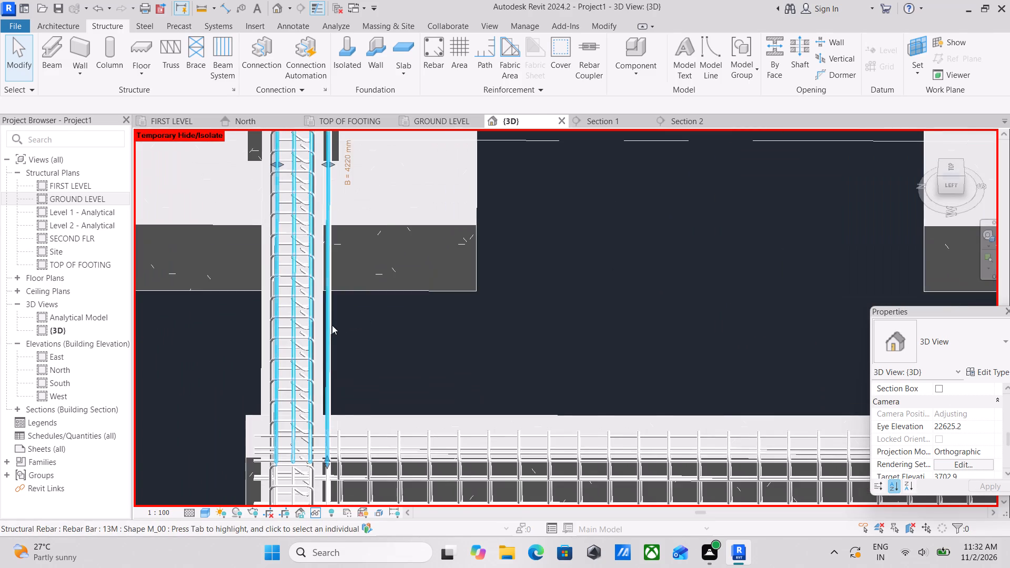
{"action": "scroll", "coordinate": [344, 312], "scroll_direction": "down", "scroll_amount": 3}
{"action": "middle_click_drag", "start_coordinate": [344, 312], "coordinate": [405, 281]}
{"action": "scroll", "coordinate": [372, 186], "scroll_direction": "up", "scroll_amount": 2}
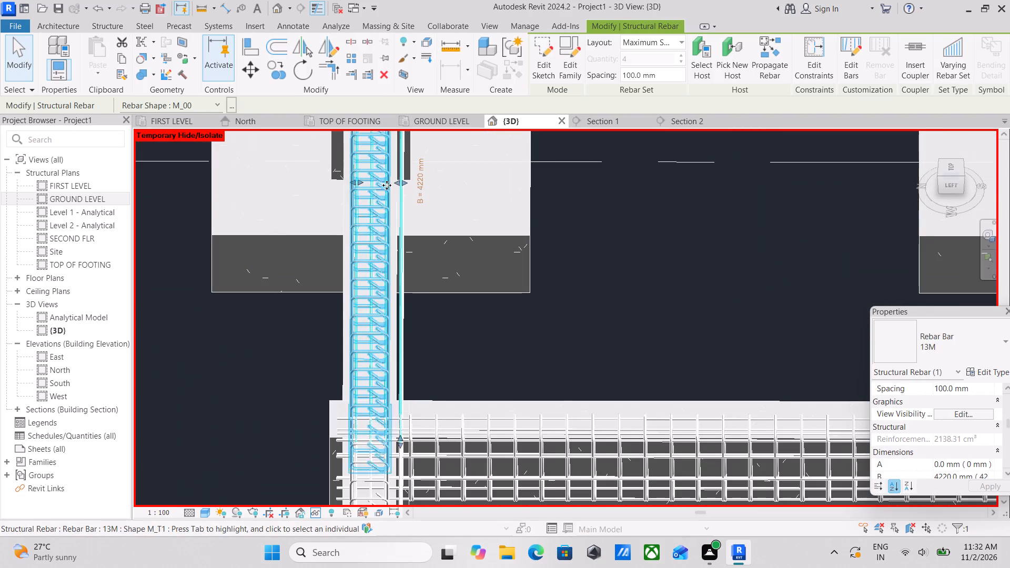
{"action": "left_click_drag", "start_coordinate": [398, 185], "coordinate": [385, 185]}
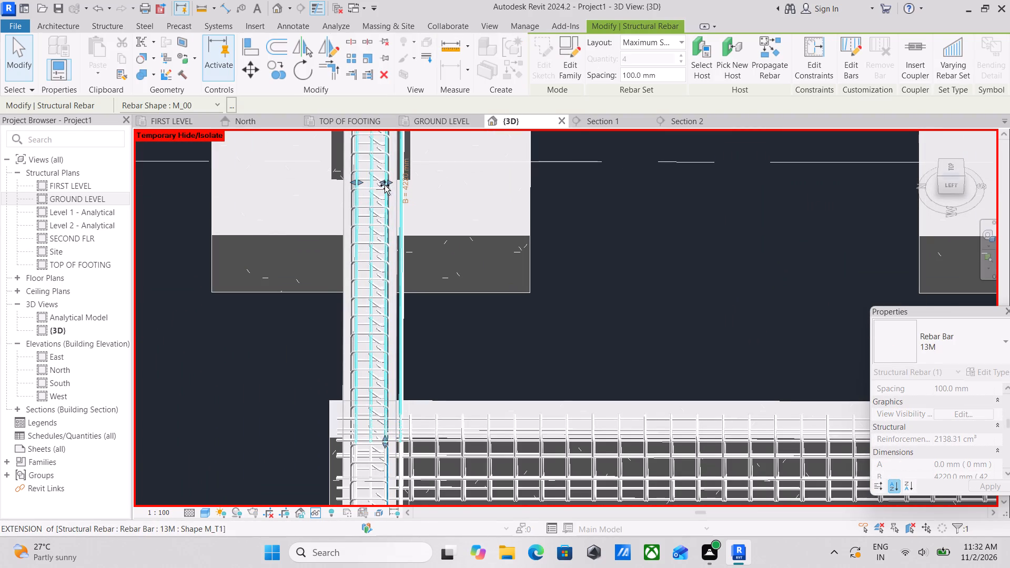
{"action": "left_click_drag", "start_coordinate": [385, 185], "coordinate": [377, 184]}
{"action": "scroll", "coordinate": [373, 177], "scroll_direction": "up", "scroll_amount": 3}
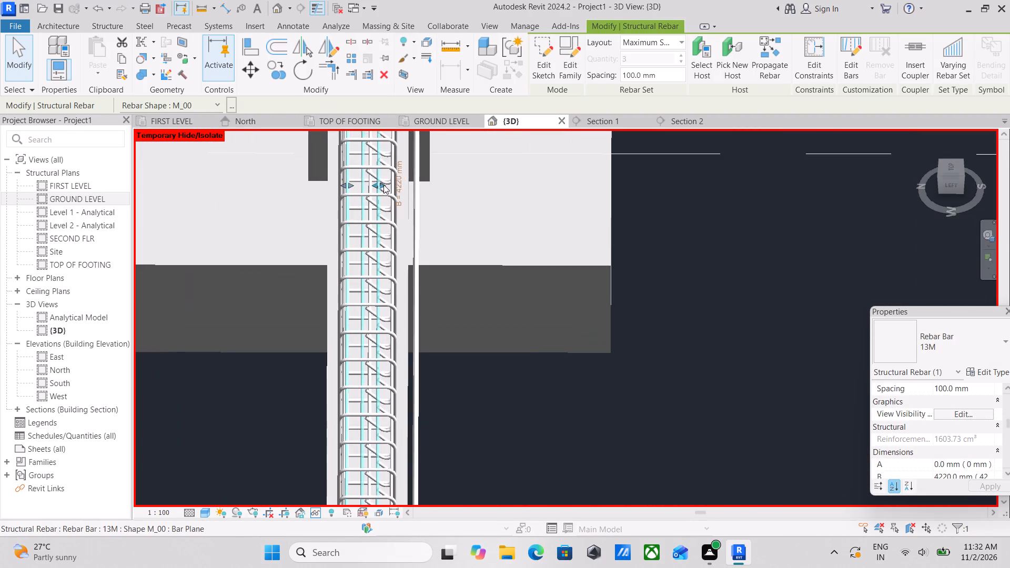
{"action": "scroll", "coordinate": [383, 185], "scroll_direction": "up", "scroll_amount": 3}
{"action": "left_click_drag", "start_coordinate": [380, 182], "coordinate": [387, 185]}
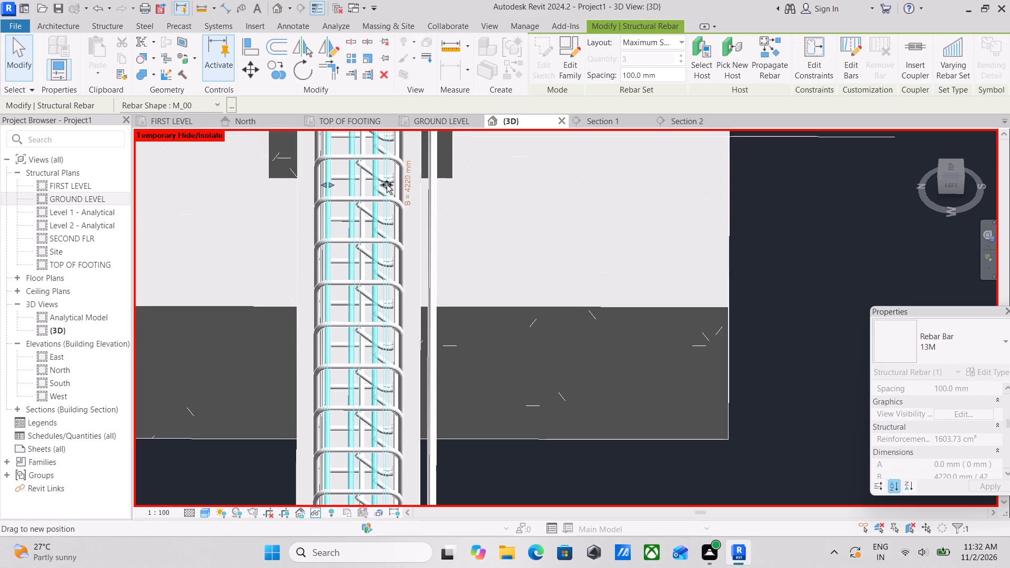
{"action": "left_click_drag", "start_coordinate": [387, 185], "coordinate": [389, 185]}
{"action": "scroll", "coordinate": [389, 185], "scroll_direction": "down", "scroll_amount": 7}
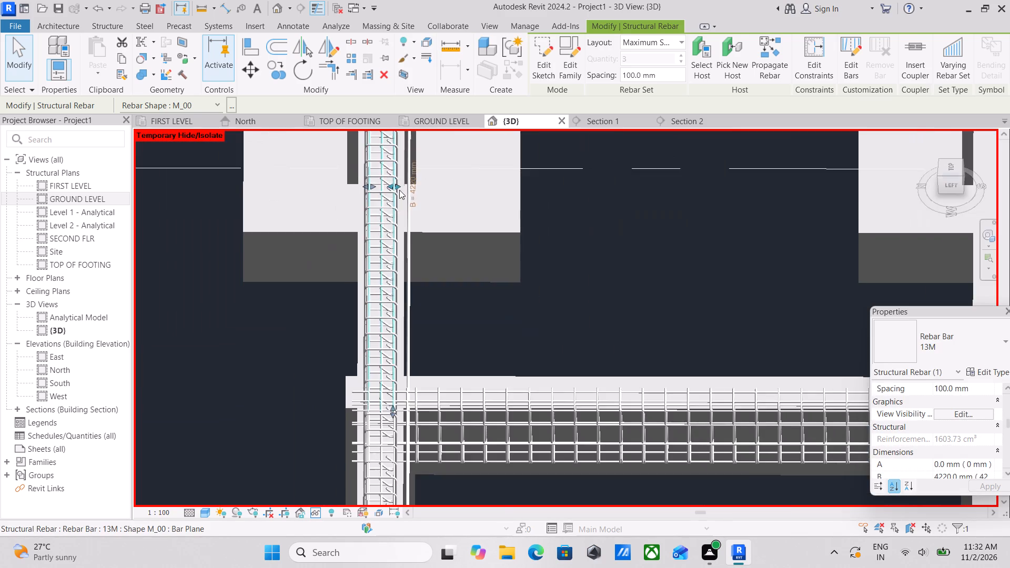
{"action": "key", "text": "Escape"}
Shorten the M_00 bar set's distribution in the edge beam between grids 1 and 2 to three bars inside the stirrups.
{"action": "middle_click_drag", "start_coordinate": [399, 190], "coordinate": [400, 159]}
{"action": "scroll", "coordinate": [422, 188], "scroll_direction": "down", "scroll_amount": 3}
{"action": "middle_click_drag", "start_coordinate": [432, 227], "coordinate": [446, 184]}
{"action": "middle_click_drag", "start_coordinate": [429, 357], "coordinate": [429, 349]}
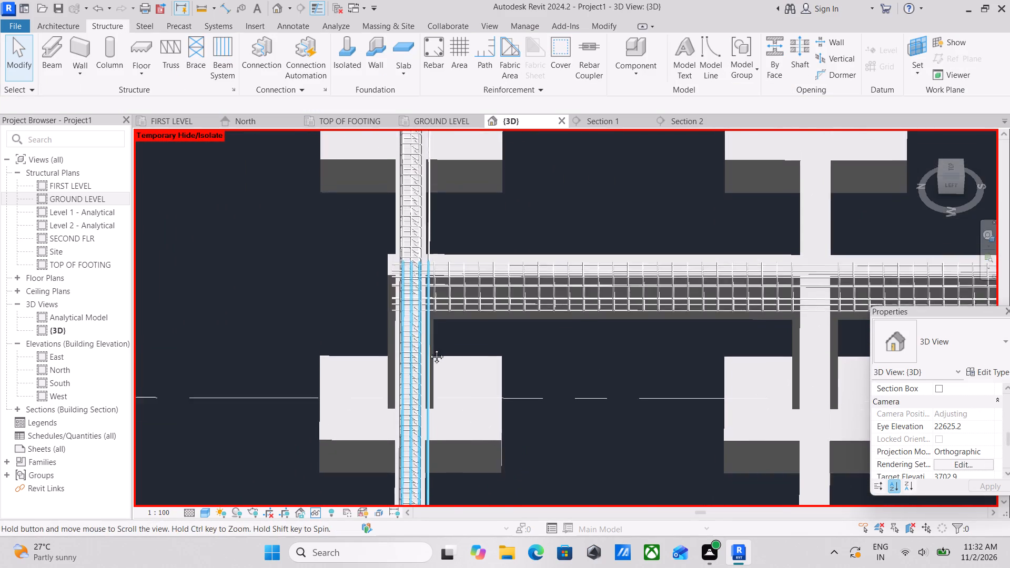
{"action": "middle_click_drag", "start_coordinate": [429, 349], "coordinate": [460, 174]}
{"action": "scroll", "coordinate": [469, 295], "scroll_direction": "up", "scroll_amount": 4}
{"action": "left_click", "coordinate": [458, 292]}
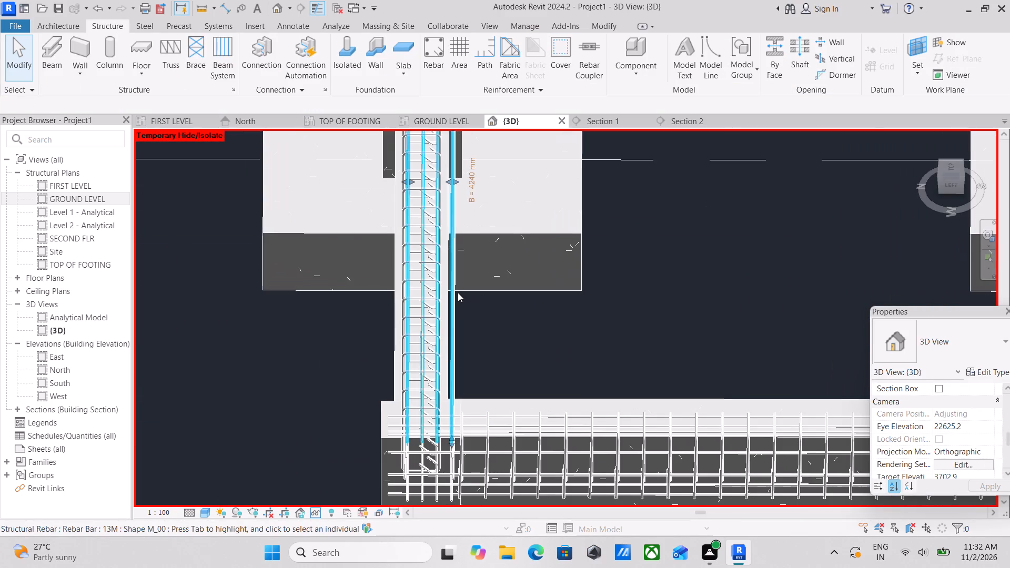
{"action": "scroll", "coordinate": [458, 291], "scroll_direction": "up", "scroll_amount": 2}
{"action": "middle_click_drag", "start_coordinate": [467, 221], "coordinate": [490, 293]}
{"action": "scroll", "coordinate": [466, 223], "scroll_direction": "up", "scroll_amount": 4}
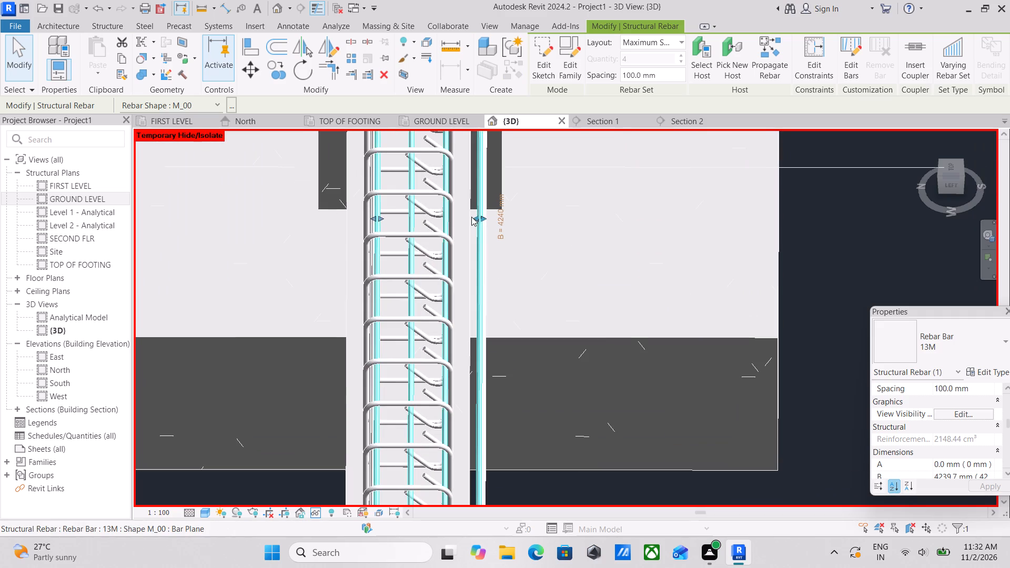
{"action": "left_click_drag", "start_coordinate": [474, 217], "coordinate": [455, 217]}
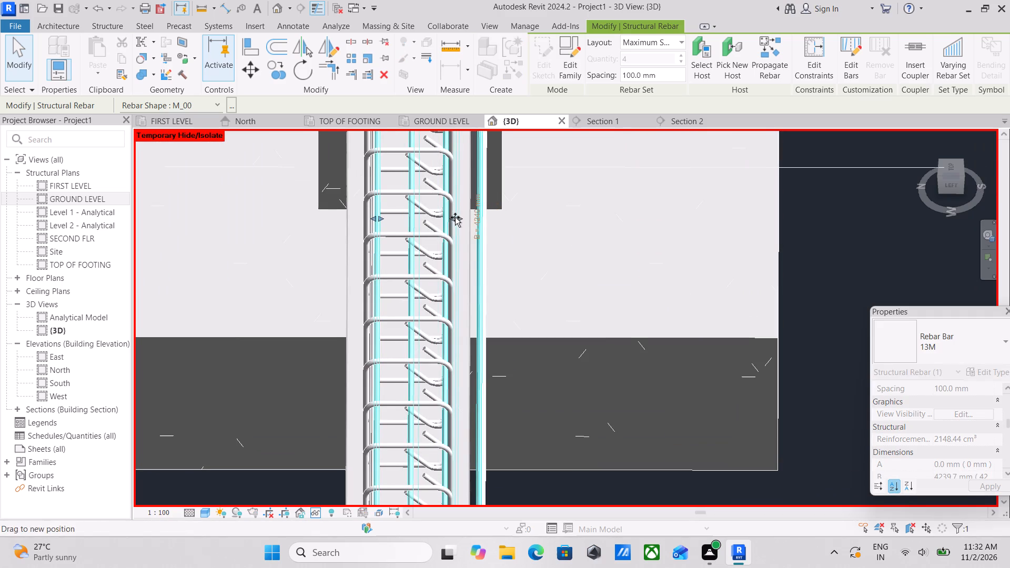
{"action": "left_click_drag", "start_coordinate": [455, 217], "coordinate": [438, 219]}
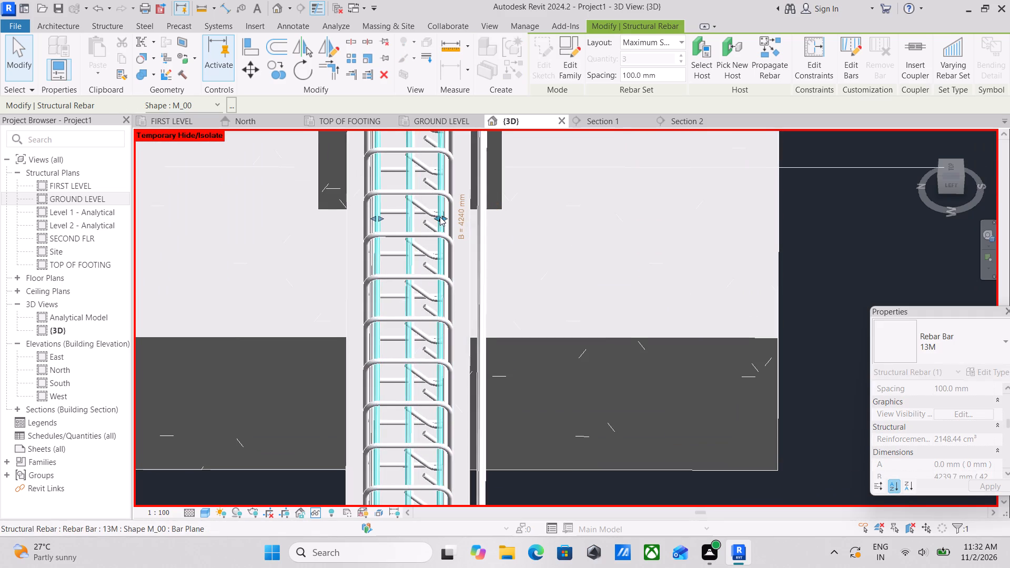
{"action": "scroll", "coordinate": [450, 215], "scroll_direction": "down", "scroll_amount": 3}
{"action": "middle_click_drag", "start_coordinate": [450, 215], "coordinate": [476, 227]}
{"action": "scroll", "coordinate": [479, 226], "scroll_direction": "down", "scroll_amount": 9}
{"action": "middle_click_drag", "start_coordinate": [484, 224], "coordinate": [493, 387]}
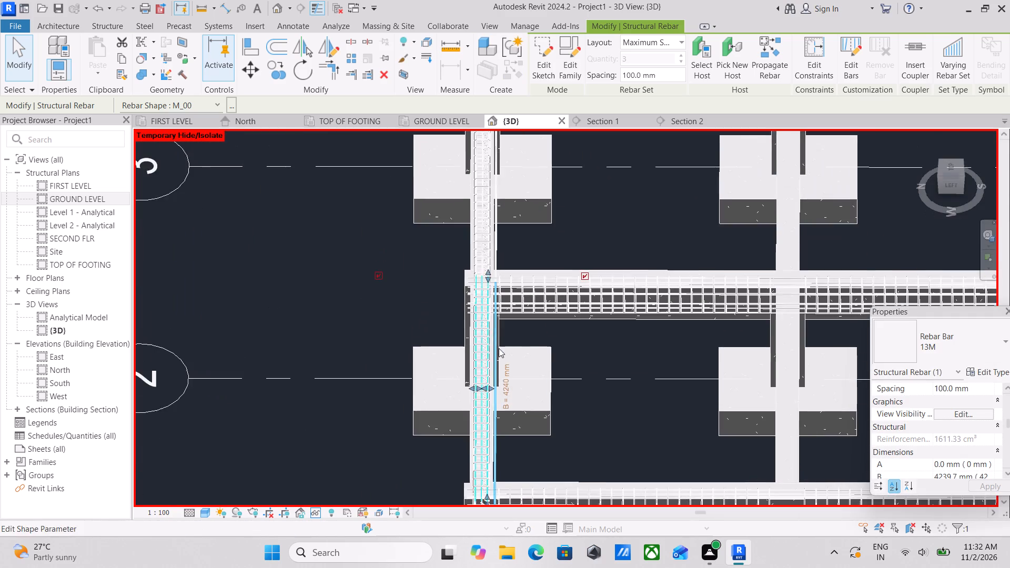
{"action": "scroll", "coordinate": [500, 347], "scroll_direction": "down", "scroll_amount": 1}
{"action": "scroll", "coordinate": [509, 245], "scroll_direction": "down", "scroll_amount": 2}
{"action": "key", "text": "Escape"}
Examine the adjusted edge-beam cages and the surrounding beam grid from above and from a low side angle.
{"action": "scroll", "coordinate": [530, 243], "scroll_direction": "down", "scroll_amount": 2}
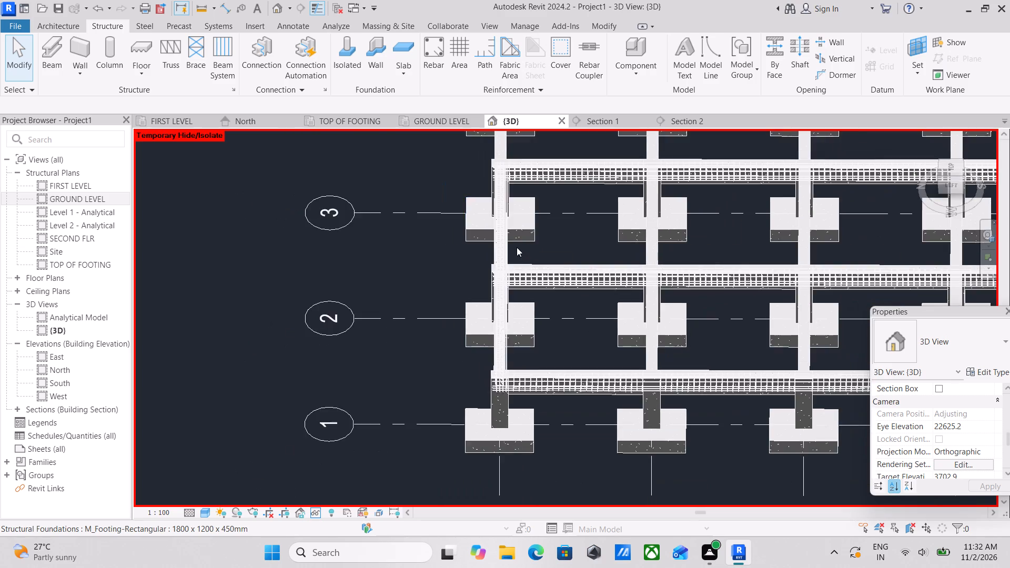
{"action": "scroll", "coordinate": [513, 243], "scroll_direction": "up", "scroll_amount": 7}
{"action": "scroll", "coordinate": [535, 246], "scroll_direction": "down", "scroll_amount": 6}
{"action": "middle_click_drag", "start_coordinate": [563, 265], "coordinate": [571, 182], "text": "shift"}
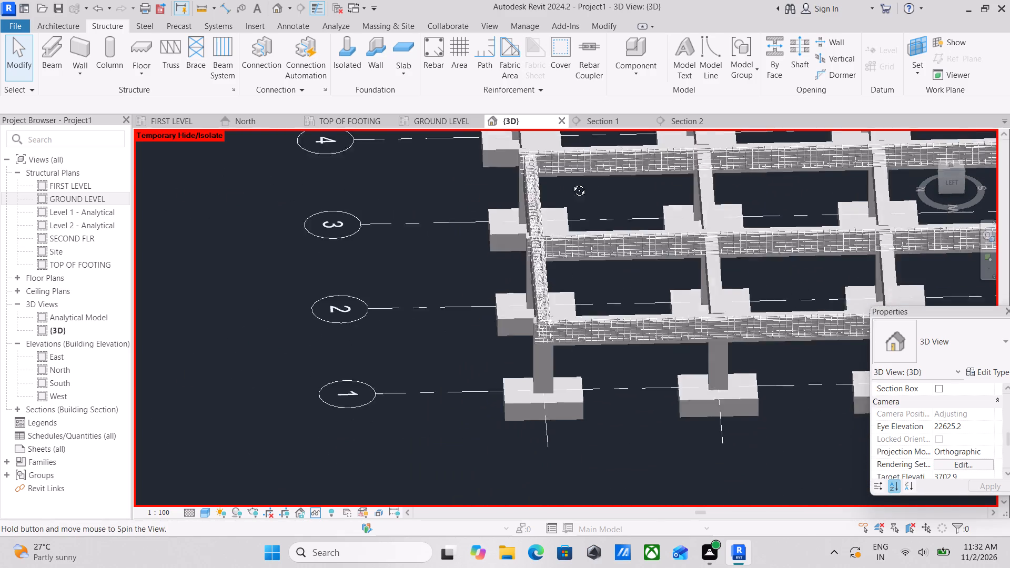
{"action": "middle_click_drag", "start_coordinate": [571, 182], "coordinate": [584, 170], "text": "shift"}
{"action": "scroll", "coordinate": [600, 251], "scroll_direction": "up", "scroll_amount": 7}
{"action": "middle_click_drag", "start_coordinate": [661, 241], "coordinate": [658, 171], "text": "shift"}
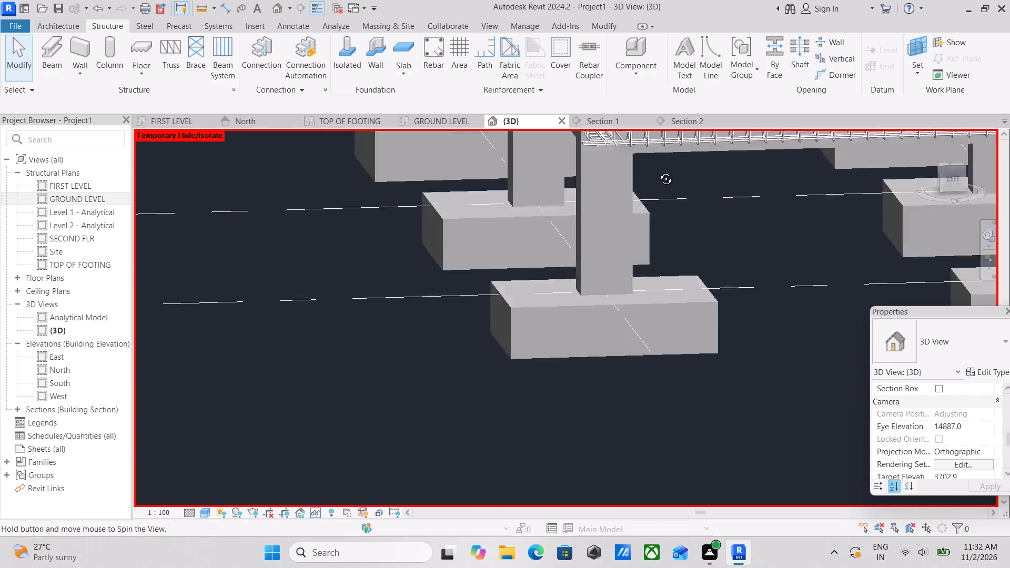
{"action": "middle_click_drag", "start_coordinate": [658, 171], "coordinate": [660, 161], "text": "shift"}
{"action": "middle_click_drag", "start_coordinate": [643, 254], "coordinate": [493, 567]}
{"action": "middle_click_drag", "start_coordinate": [516, 372], "coordinate": [532, 439]}
{"action": "scroll", "coordinate": [532, 438], "scroll_direction": "up", "scroll_amount": 1}
{"action": "scroll", "coordinate": [524, 352], "scroll_direction": "down", "scroll_amount": 7}
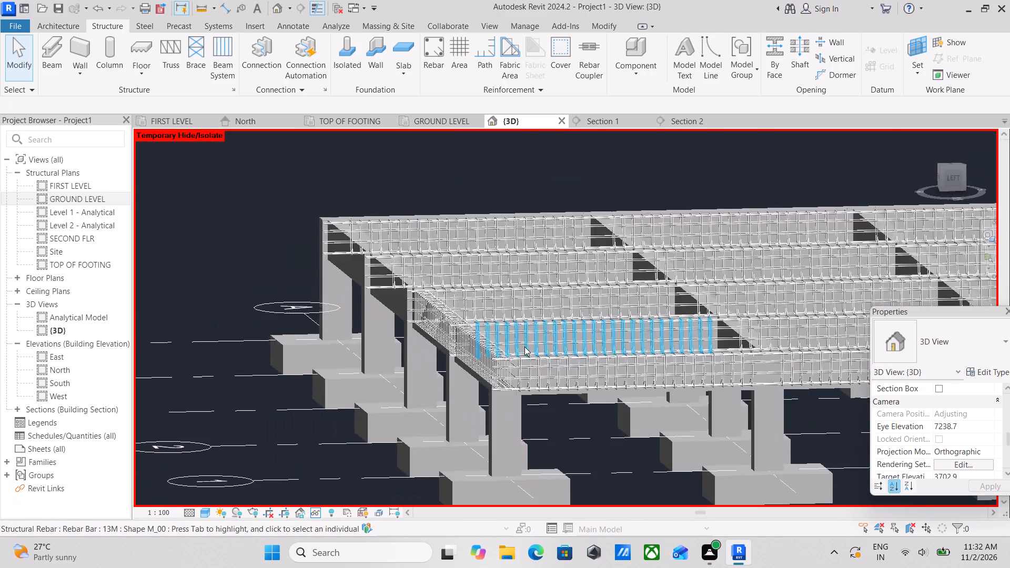
Propagate the corrected cage of the edge beam between grids 2 and 3 to the edge beams spanning grids 3–4 and 4–5, aligned by host.
{"action": "scroll", "coordinate": [524, 347], "scroll_direction": "down", "scroll_amount": 2}
{"action": "middle_click_drag", "start_coordinate": [534, 336], "coordinate": [555, 360], "text": "shift"}
{"action": "scroll", "coordinate": [530, 293], "scroll_direction": "up", "scroll_amount": 3}
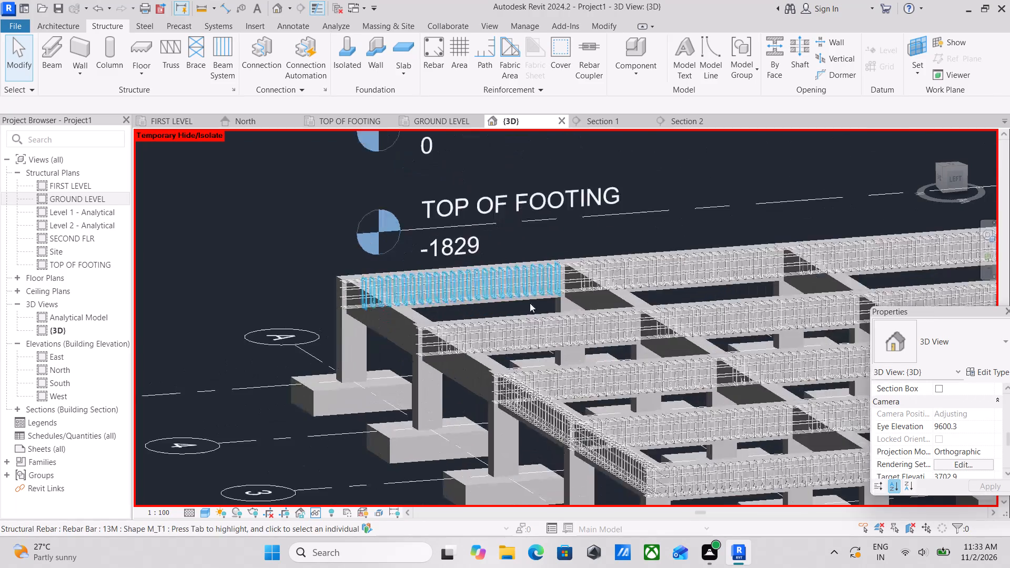
{"action": "scroll", "coordinate": [513, 367], "scroll_direction": "up", "scroll_amount": 8}
{"action": "middle_click_drag", "start_coordinate": [496, 470], "coordinate": [484, 339]}
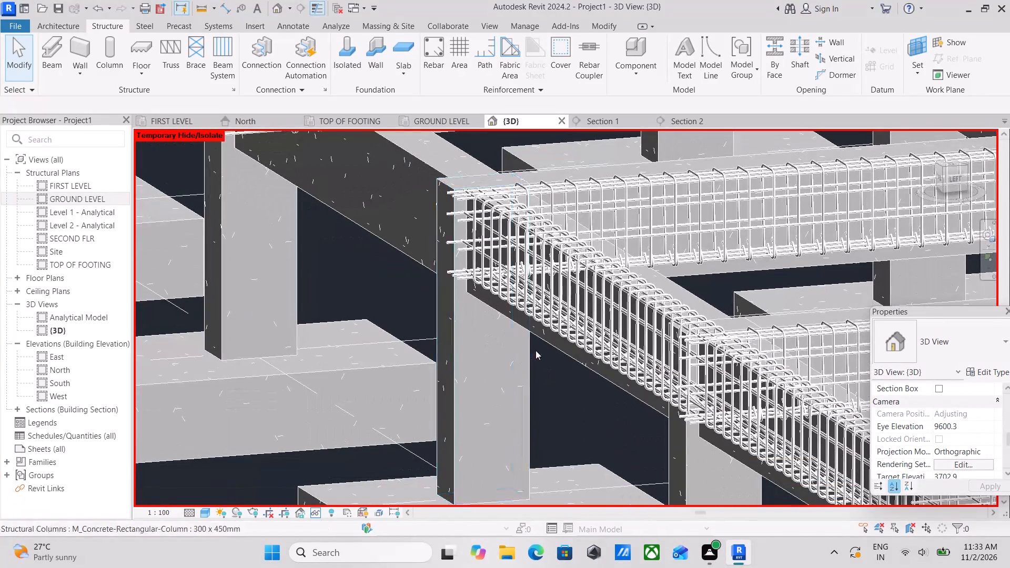
{"action": "left_click", "coordinate": [545, 340]}
{"action": "scroll", "coordinate": [545, 340], "scroll_direction": "down", "scroll_amount": 2}
{"action": "middle_click_drag", "start_coordinate": [545, 340], "coordinate": [531, 350]}
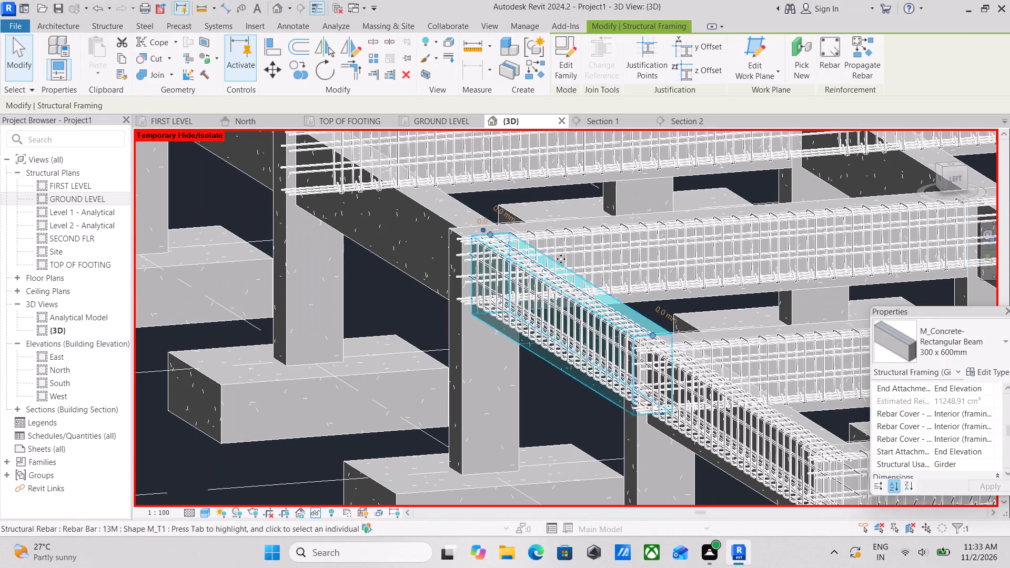
{"action": "left_click", "coordinate": [865, 64]}
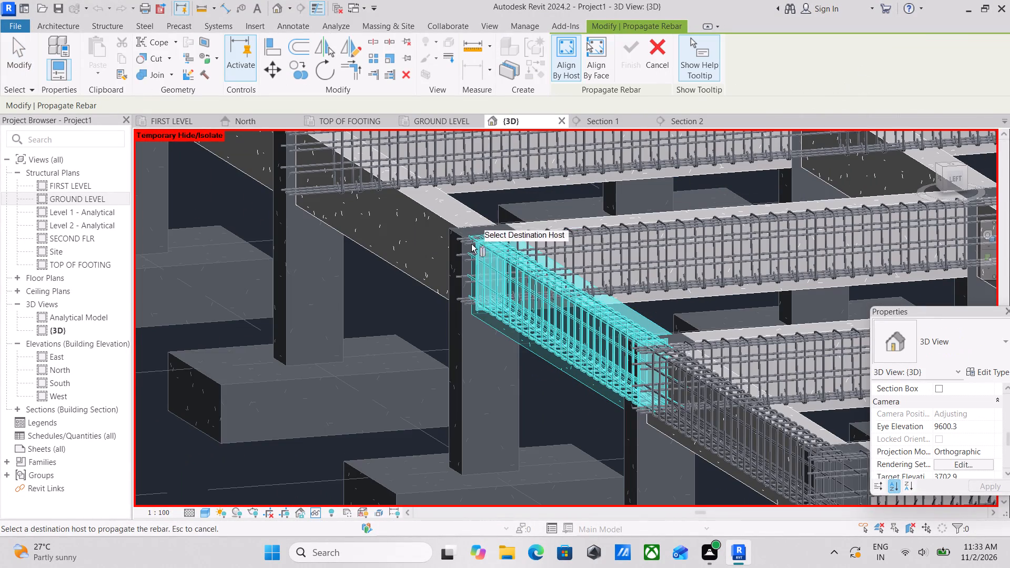
{"action": "left_click", "coordinate": [436, 219]}
{"action": "scroll", "coordinate": [436, 219], "scroll_direction": "down", "scroll_amount": 2}
{"action": "middle_click_drag", "start_coordinate": [436, 219], "coordinate": [459, 279]}
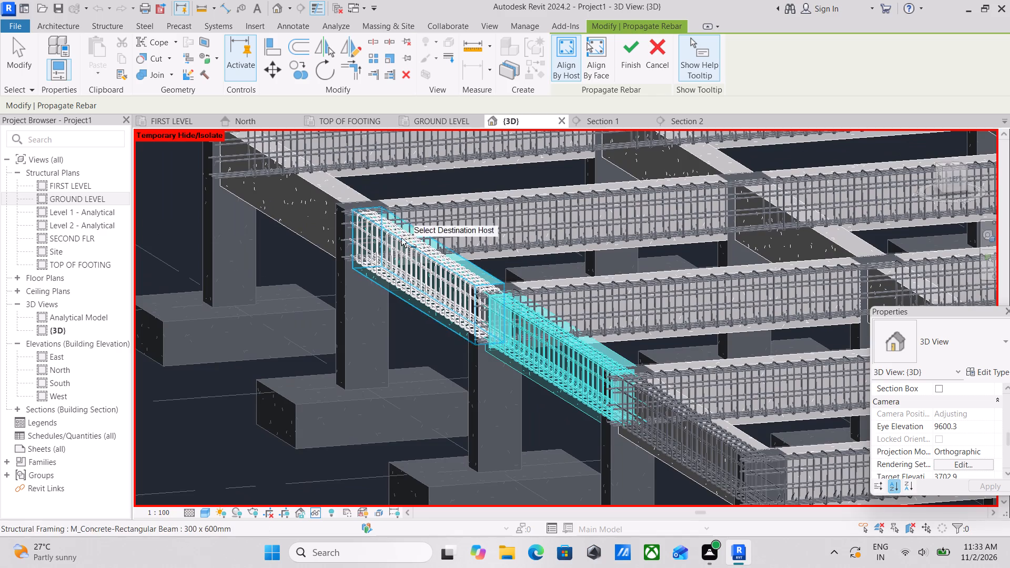
{"action": "middle_click_drag", "start_coordinate": [360, 198], "coordinate": [397, 270]}
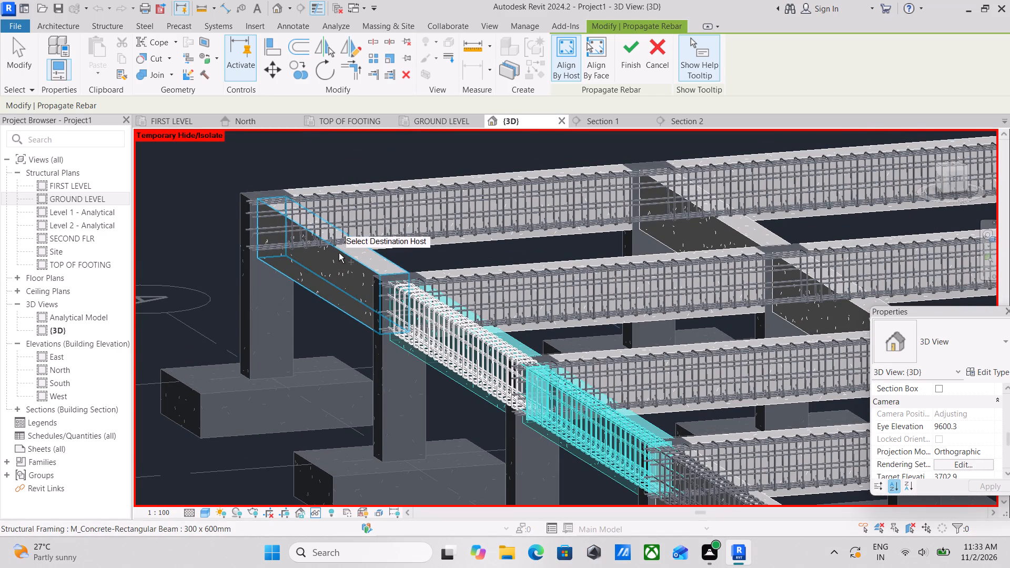
{"action": "left_click", "coordinate": [340, 253]}
Examine the previewed cages along the edge beams and at their junctions with the cross beams.
{"action": "scroll", "coordinate": [390, 272], "scroll_direction": "down", "scroll_amount": 3}
{"action": "scroll", "coordinate": [432, 265], "scroll_direction": "down", "scroll_amount": 3}
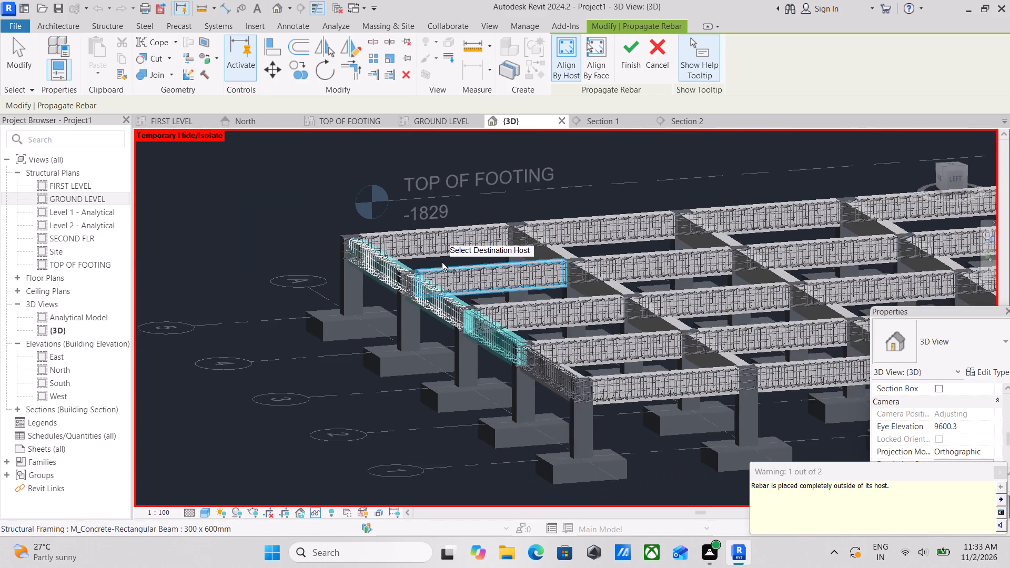
{"action": "scroll", "coordinate": [442, 262], "scroll_direction": "down", "scroll_amount": 3}
{"action": "middle_click_drag", "start_coordinate": [442, 263], "coordinate": [341, 313], "text": "shift"}
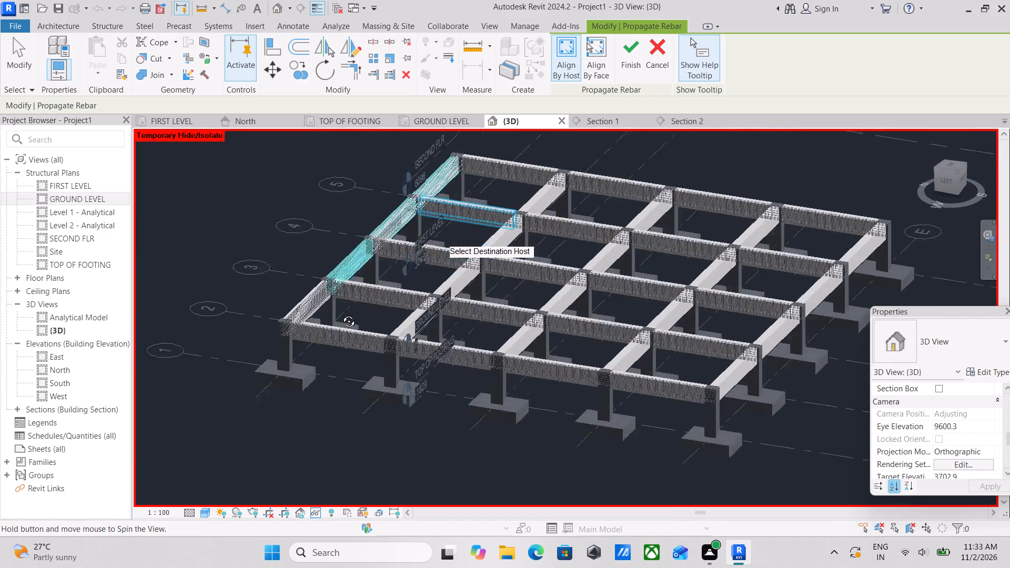
{"action": "middle_click_drag", "start_coordinate": [341, 313], "coordinate": [340, 305], "text": "shift"}
{"action": "scroll", "coordinate": [440, 199], "scroll_direction": "up", "scroll_amount": 7}
{"action": "scroll", "coordinate": [480, 182], "scroll_direction": "up", "scroll_amount": 4}
{"action": "middle_click_drag", "start_coordinate": [489, 176], "coordinate": [496, 276]}
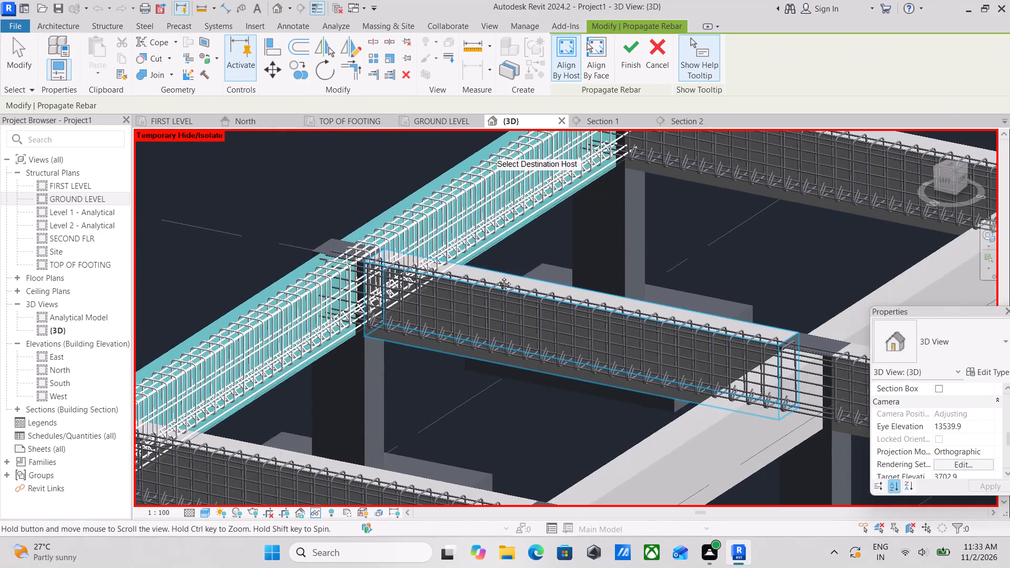
{"action": "middle_click_drag", "start_coordinate": [496, 276], "coordinate": [497, 277]}
{"action": "scroll", "coordinate": [482, 215], "scroll_direction": "up", "scroll_amount": 3}
{"action": "scroll", "coordinate": [546, 221], "scroll_direction": "down", "scroll_amount": 4}
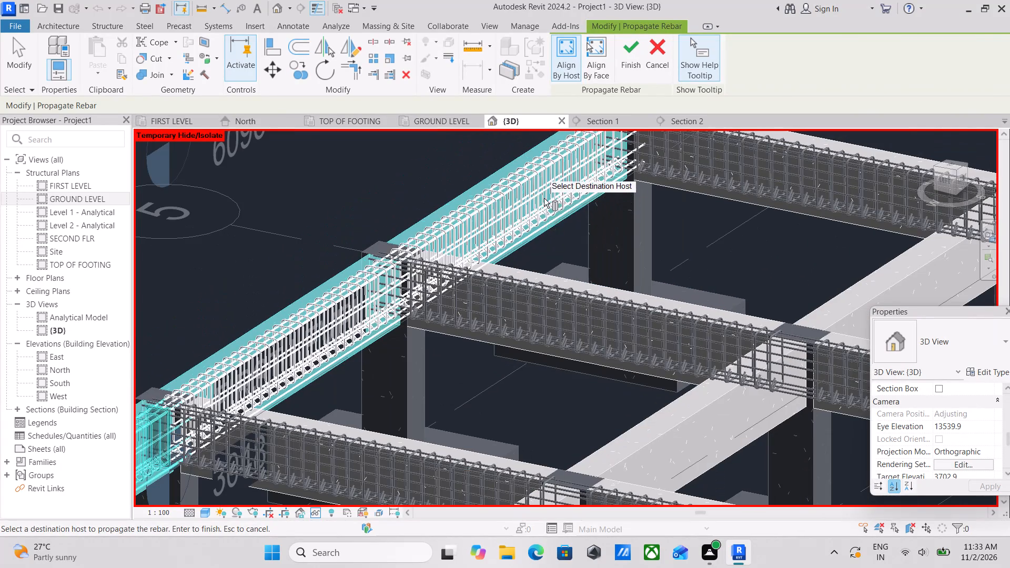
{"action": "scroll", "coordinate": [415, 293], "scroll_direction": "down", "scroll_amount": 3}
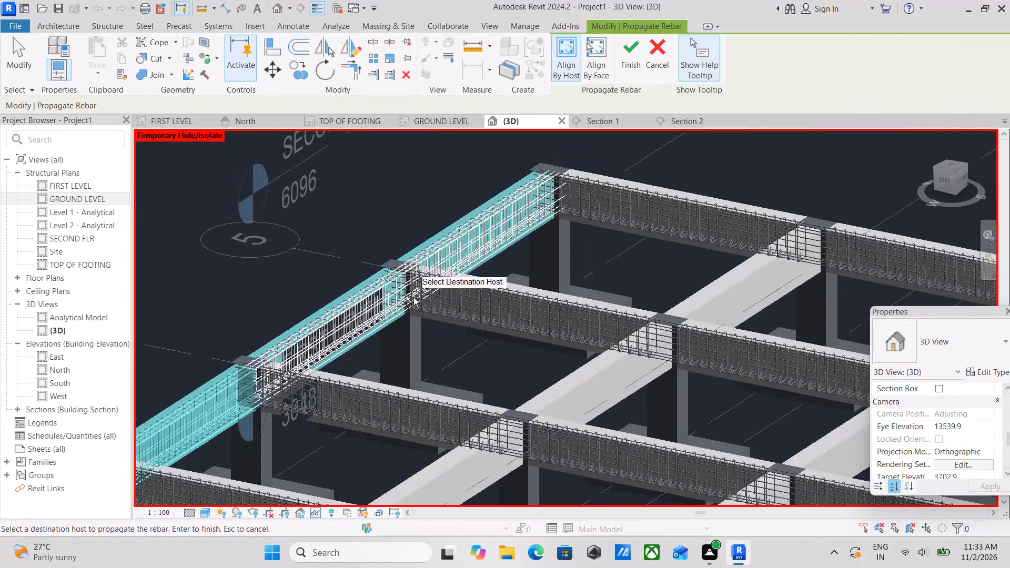
{"action": "scroll", "coordinate": [390, 313], "scroll_direction": "down", "scroll_amount": 2}
{"action": "middle_click_drag", "start_coordinate": [390, 313], "coordinate": [447, 258]}
{"action": "scroll", "coordinate": [416, 277], "scroll_direction": "up", "scroll_amount": 13}
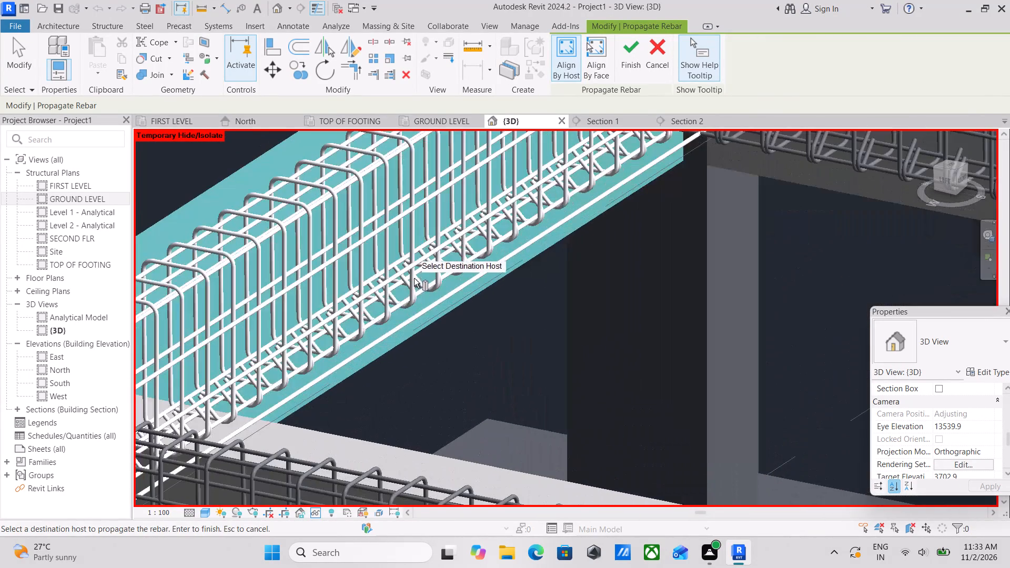
{"action": "scroll", "coordinate": [417, 277], "scroll_direction": "down", "scroll_amount": 16}
{"action": "middle_click_drag", "start_coordinate": [476, 297], "coordinate": [409, 349]}
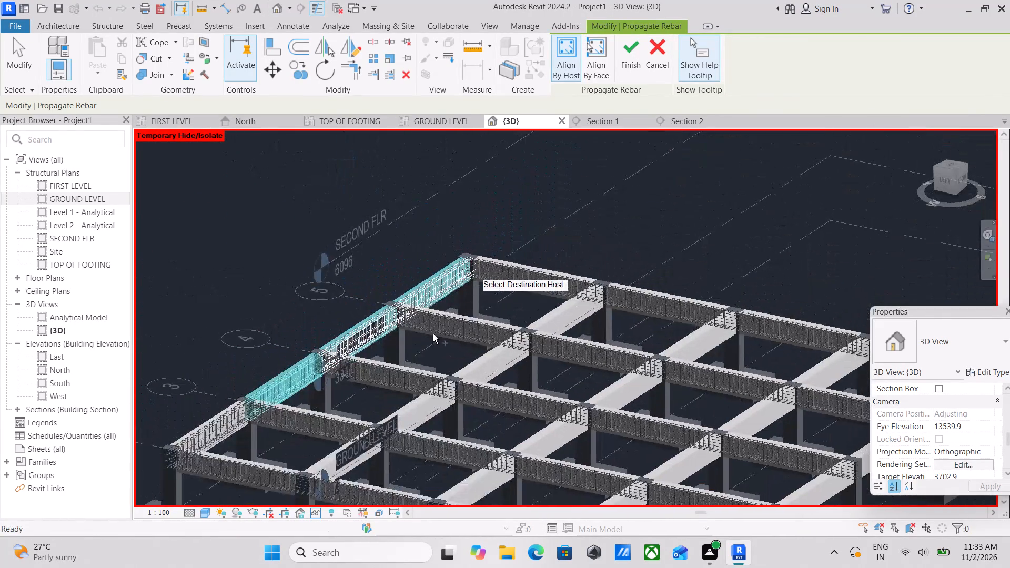
{"action": "scroll", "coordinate": [530, 311], "scroll_direction": "up", "scroll_amount": 4}
Add the adjacent interior beam between grids 4 and 5 as a destination host and finish the rebar propagation.
{"action": "left_click", "coordinate": [565, 313]}
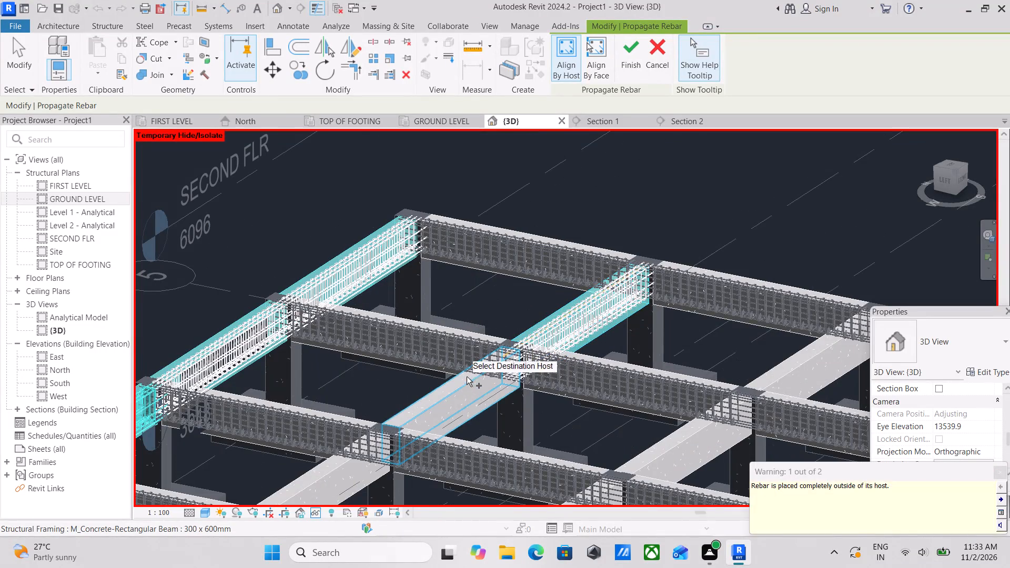
{"action": "scroll", "coordinate": [468, 375], "scroll_direction": "down", "scroll_amount": 3}
{"action": "middle_click_drag", "start_coordinate": [468, 374], "coordinate": [426, 294]}
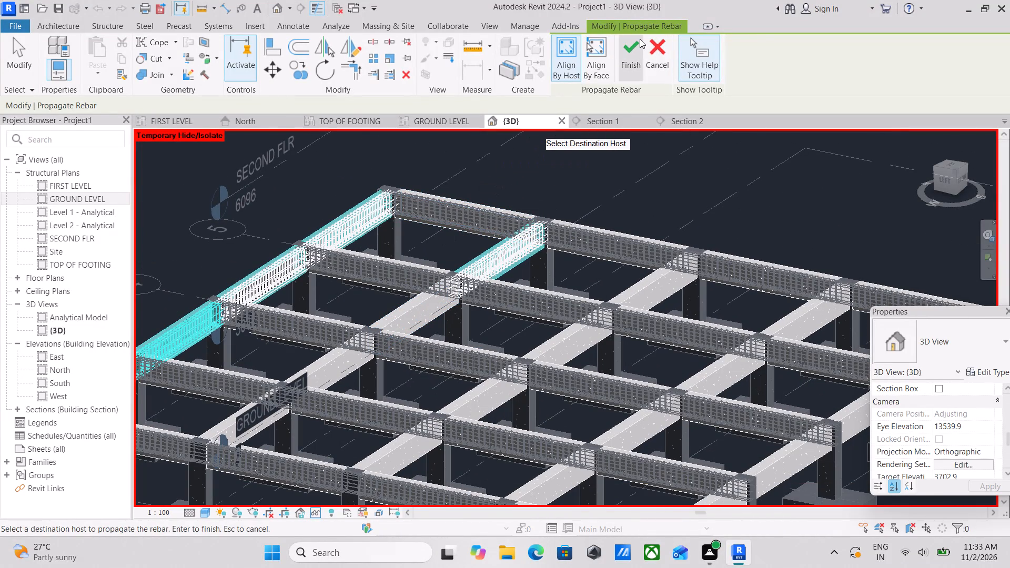
{"action": "left_click", "coordinate": [636, 44]}
Examine the M_00 bars of the interior beam between grids 4 and 5 from above, ending in the top view.
{"action": "scroll", "coordinate": [474, 275], "scroll_direction": "down", "scroll_amount": 5}
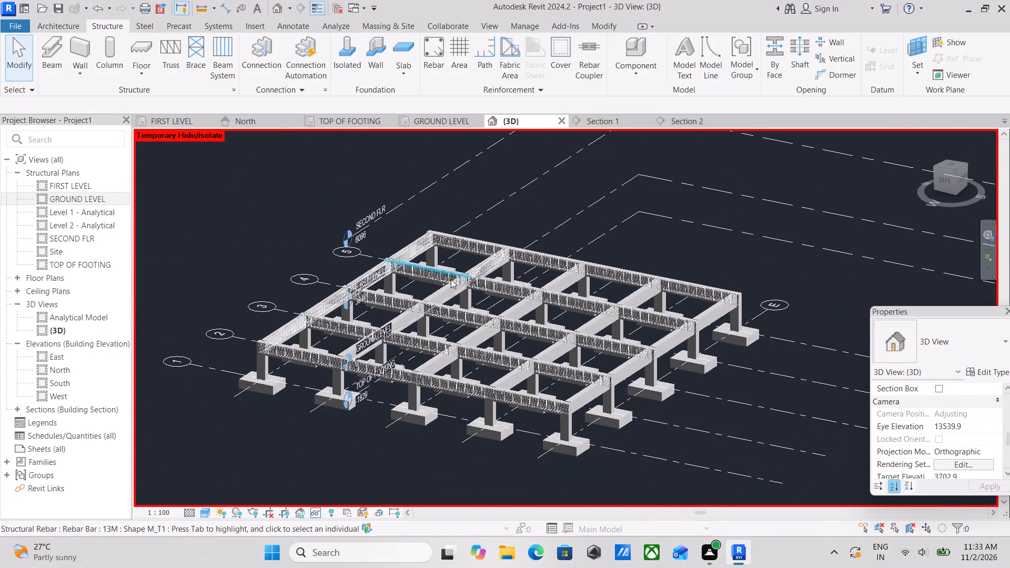
{"action": "middle_click_drag", "start_coordinate": [429, 281], "coordinate": [436, 371], "text": "shift"}
{"action": "middle_click_drag", "start_coordinate": [451, 259], "coordinate": [489, 409], "text": "shift"}
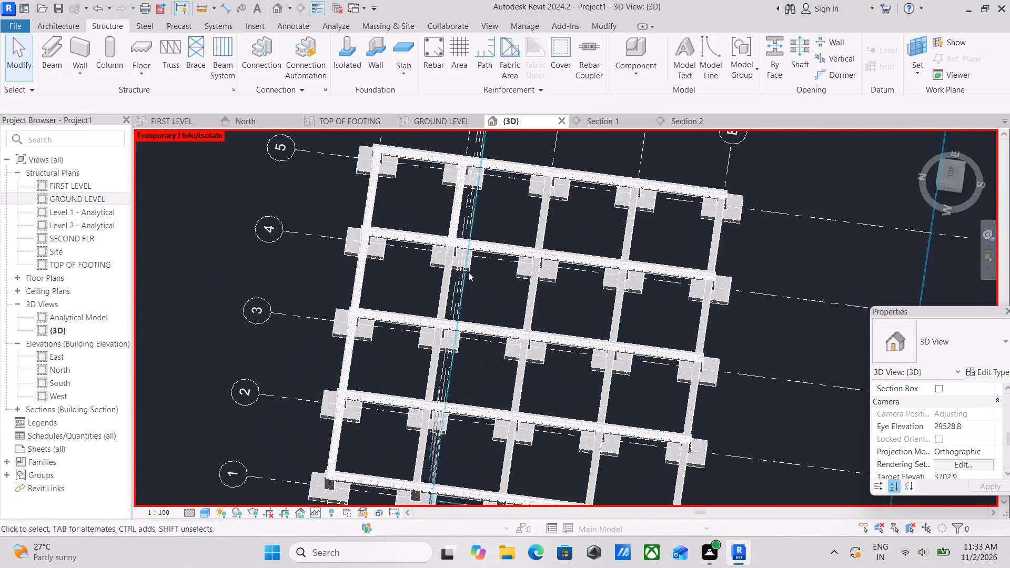
{"action": "scroll", "coordinate": [455, 219], "scroll_direction": "up", "scroll_amount": 16}
{"action": "scroll", "coordinate": [470, 210], "scroll_direction": "down", "scroll_amount": 1}
{"action": "middle_click_drag", "start_coordinate": [471, 217], "coordinate": [500, 324], "text": "shift"}
{"action": "scroll", "coordinate": [432, 252], "scroll_direction": "down", "scroll_amount": 2}
{"action": "middle_click_drag", "start_coordinate": [432, 255], "coordinate": [415, 448]}
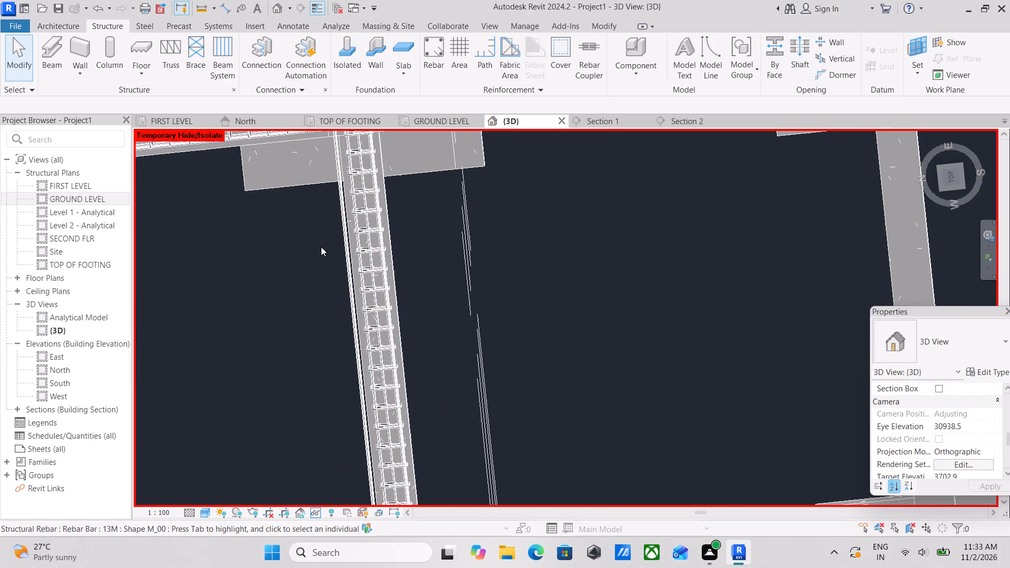
{"action": "left_click", "coordinate": [345, 237]}
{"action": "scroll", "coordinate": [358, 288], "scroll_direction": "up", "scroll_amount": 2}
{"action": "scroll", "coordinate": [375, 296], "scroll_direction": "down", "scroll_amount": 5}
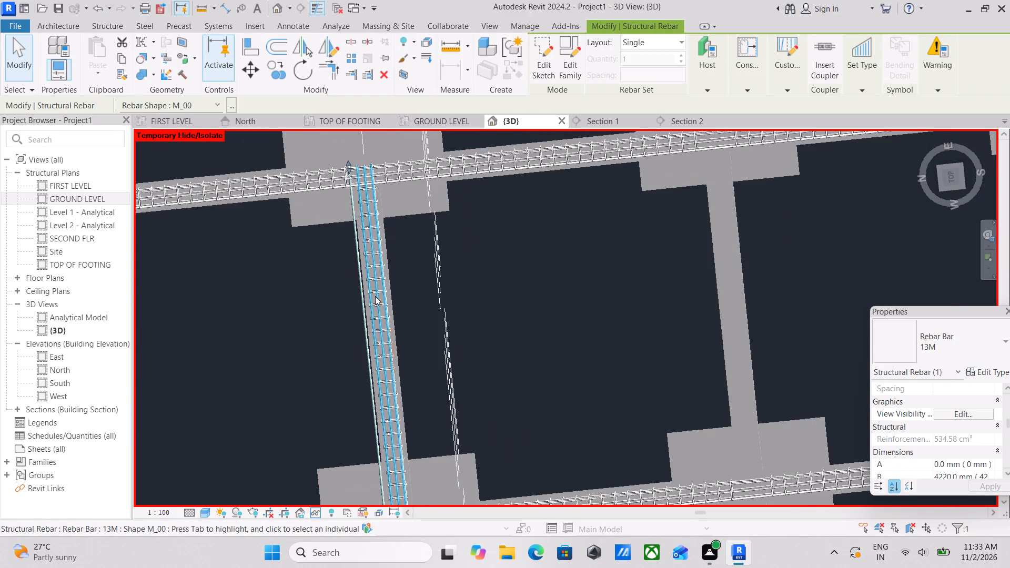
{"action": "scroll", "coordinate": [377, 294], "scroll_direction": "down", "scroll_amount": 3}
{"action": "middle_click_drag", "start_coordinate": [373, 282], "coordinate": [373, 219]}
{"action": "scroll", "coordinate": [382, 358], "scroll_direction": "up", "scroll_amount": 2}
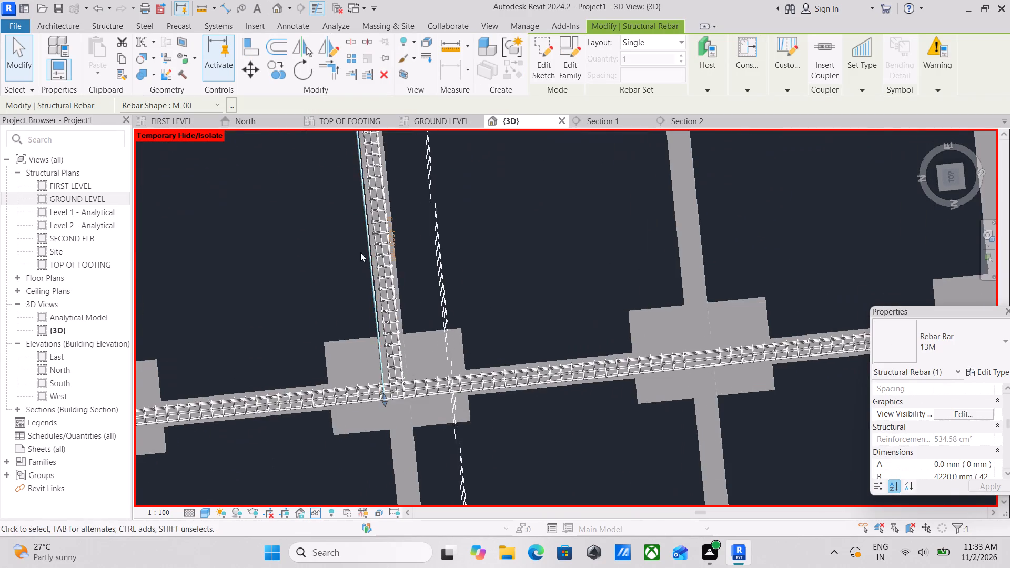
{"action": "scroll", "coordinate": [367, 241], "scroll_direction": "up", "scroll_amount": 9}
{"action": "scroll", "coordinate": [381, 210], "scroll_direction": "down", "scroll_amount": 4}
{"action": "middle_click_drag", "start_coordinate": [381, 210], "coordinate": [417, 418]}
{"action": "scroll", "coordinate": [435, 319], "scroll_direction": "down", "scroll_amount": 4}
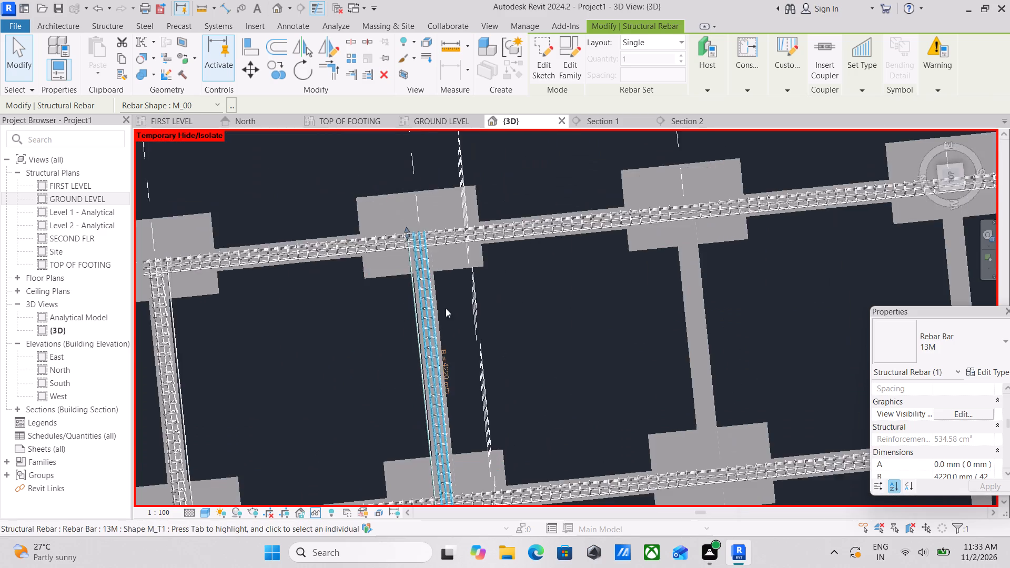
{"action": "scroll", "coordinate": [446, 308], "scroll_direction": "down", "scroll_amount": 6}
{"action": "middle_click_drag", "start_coordinate": [459, 301], "coordinate": [487, 255]}
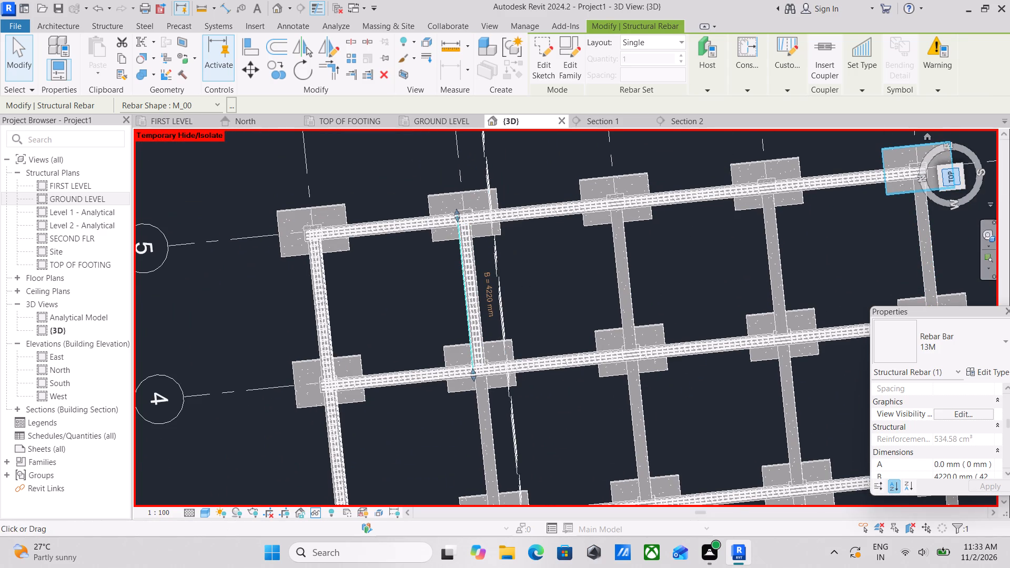
{"action": "left_click", "coordinate": [958, 172]}
{"action": "scroll", "coordinate": [690, 289], "scroll_direction": "down", "scroll_amount": 2}
{"action": "middle_click_drag", "start_coordinate": [686, 275], "coordinate": [682, 257]}
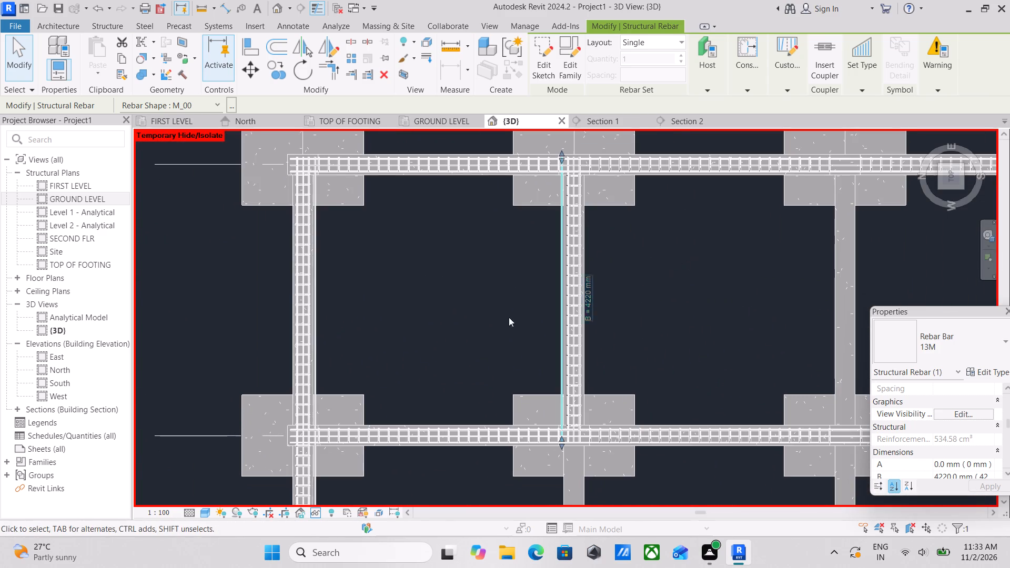
Examine the M_00 bar beside the edge beam between grids 4 and 5 along its length and at its junctions.
{"action": "scroll", "coordinate": [321, 328], "scroll_direction": "up", "scroll_amount": 5}
{"action": "left_click", "coordinate": [312, 311]}
{"action": "middle_click_drag", "start_coordinate": [327, 310], "coordinate": [362, 308]}
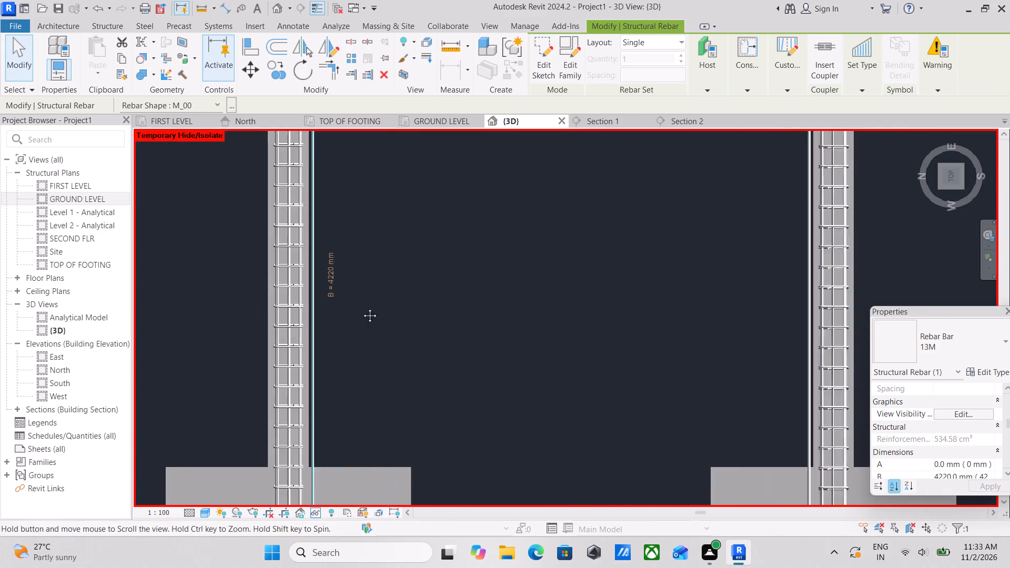
{"action": "middle_click_drag", "start_coordinate": [362, 308], "coordinate": [440, 285]}
{"action": "scroll", "coordinate": [442, 285], "scroll_direction": "up", "scroll_amount": 1}
{"action": "scroll", "coordinate": [445, 287], "scroll_direction": "down", "scroll_amount": 4}
{"action": "scroll", "coordinate": [497, 303], "scroll_direction": "down", "scroll_amount": 3}
{"action": "middle_click_drag", "start_coordinate": [498, 310], "coordinate": [509, 294]}
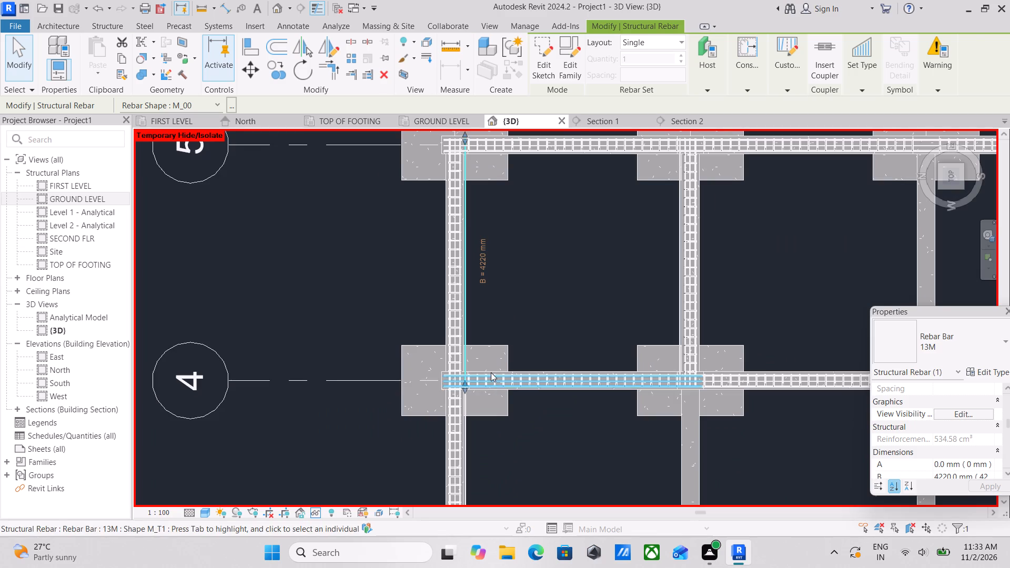
{"action": "scroll", "coordinate": [491, 372], "scroll_direction": "down", "scroll_amount": 3}
{"action": "middle_click_drag", "start_coordinate": [491, 372], "coordinate": [526, 277]}
{"action": "scroll", "coordinate": [530, 385], "scroll_direction": "up", "scroll_amount": 1}
{"action": "scroll", "coordinate": [512, 295], "scroll_direction": "up", "scroll_amount": 2}
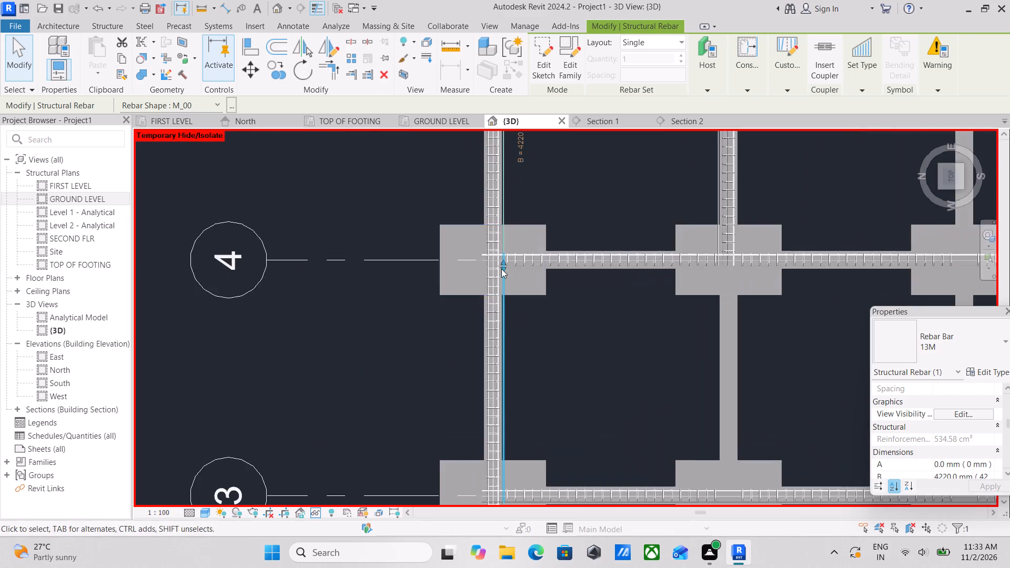
{"action": "scroll", "coordinate": [501, 269], "scroll_direction": "up", "scroll_amount": 11}
{"action": "scroll", "coordinate": [507, 276], "scroll_direction": "down", "scroll_amount": 7}
{"action": "middle_click_drag", "start_coordinate": [509, 278], "coordinate": [502, 349]}
{"action": "scroll", "coordinate": [502, 273], "scroll_direction": "down", "scroll_amount": 3}
{"action": "middle_click_drag", "start_coordinate": [502, 273], "coordinate": [496, 329]}
{"action": "scroll", "coordinate": [517, 245], "scroll_direction": "down", "scroll_amount": 3}
{"action": "middle_click_drag", "start_coordinate": [517, 250], "coordinate": [512, 321]}
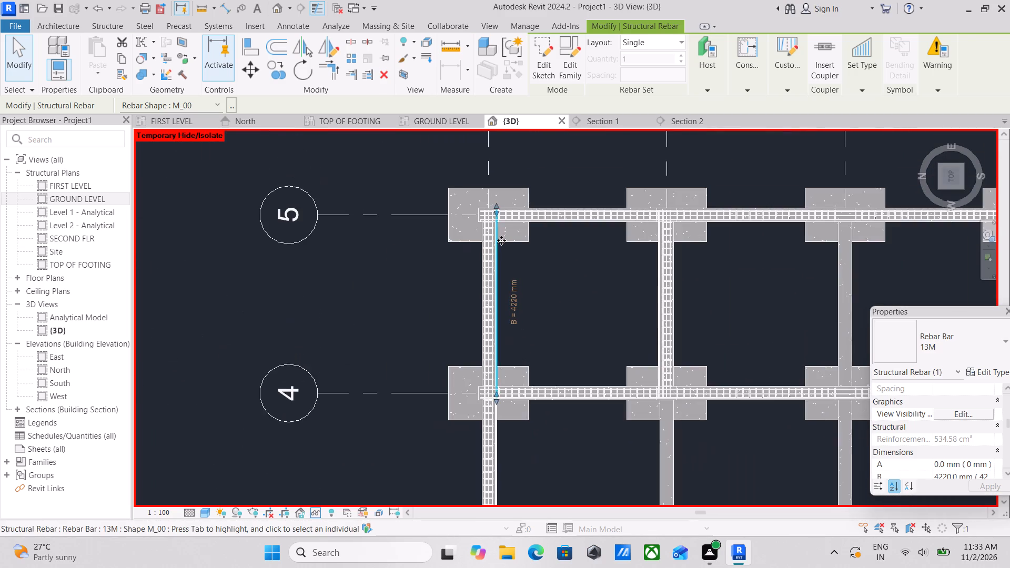
{"action": "scroll", "coordinate": [500, 237], "scroll_direction": "up", "scroll_amount": 4}
{"action": "scroll", "coordinate": [544, 237], "scroll_direction": "down", "scroll_amount": 3}
{"action": "middle_click_drag", "start_coordinate": [550, 241], "coordinate": [567, 194]}
{"action": "scroll", "coordinate": [533, 372], "scroll_direction": "up", "scroll_amount": 5}
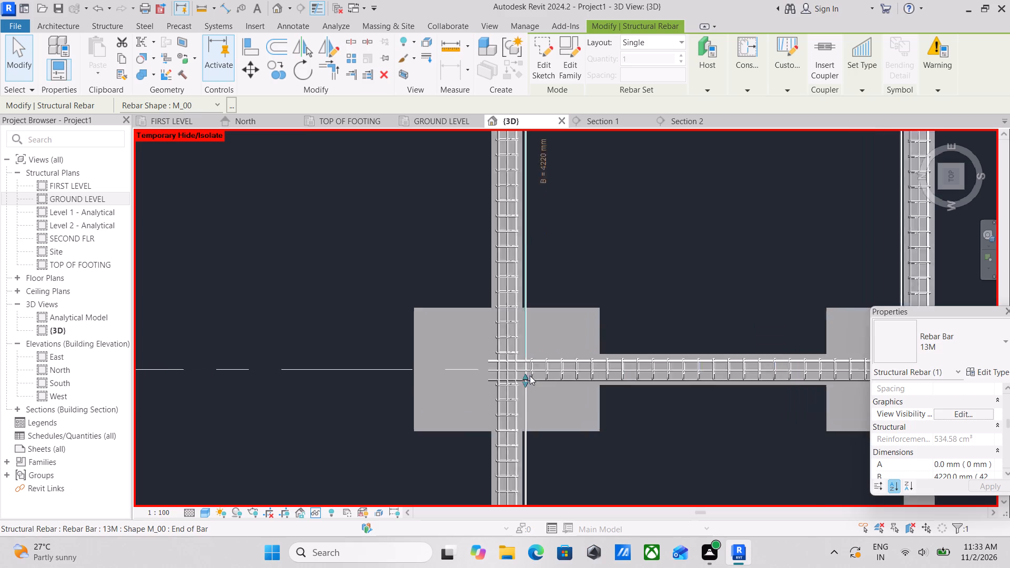
{"action": "scroll", "coordinate": [530, 376], "scroll_direction": "up", "scroll_amount": 2}
Nudge the two single M_00 bars and the three-bar M_00 set of the edge beam between grids 4 and 5 sideways into its stirrups.
{"action": "left_click", "coordinate": [522, 321]}
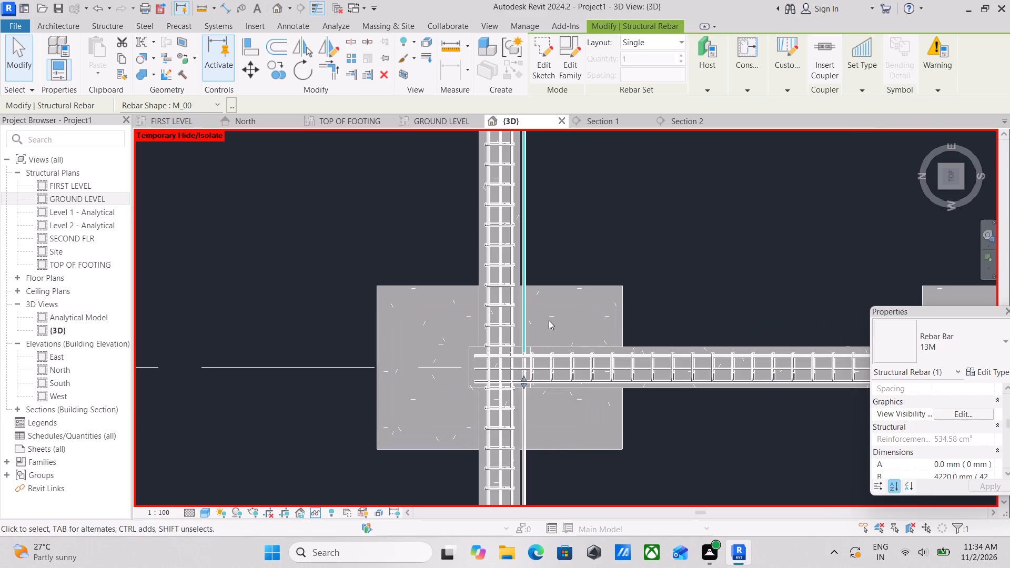
{"action": "key", "text": "Left"}
{"action": "key", "text": "Left"}
{"action": "key", "text": "Left"}
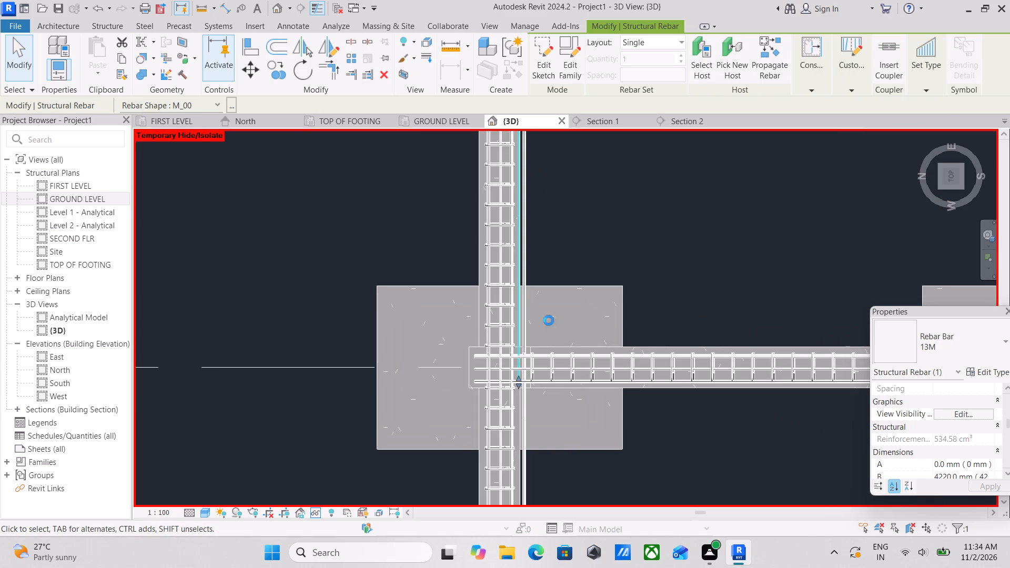
{"action": "left_click", "coordinate": [529, 300]}
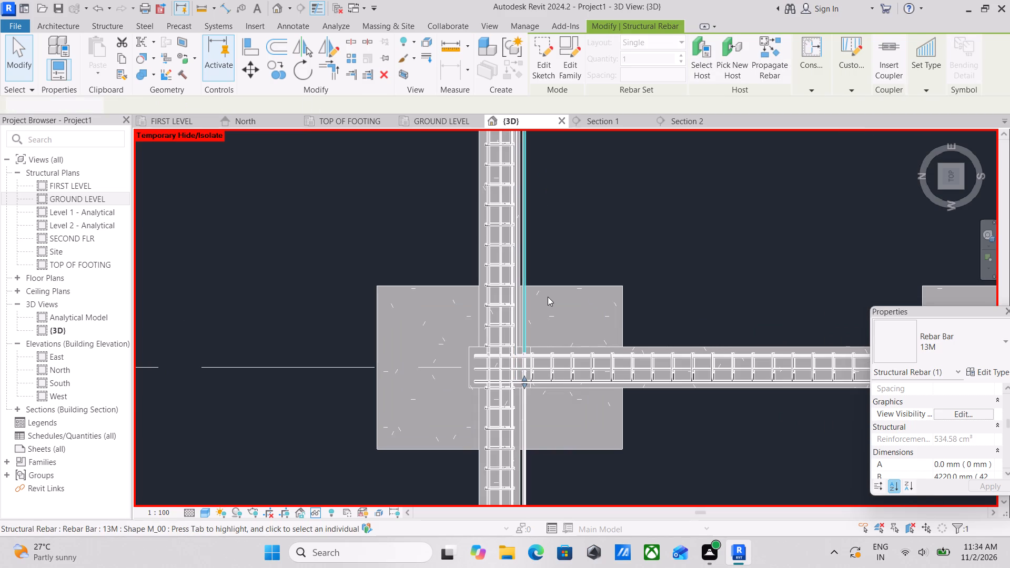
{"action": "key", "text": "Left"}
{"action": "key", "text": "Left"}
{"action": "key", "text": "Left"}
{"action": "key", "text": "Left"}
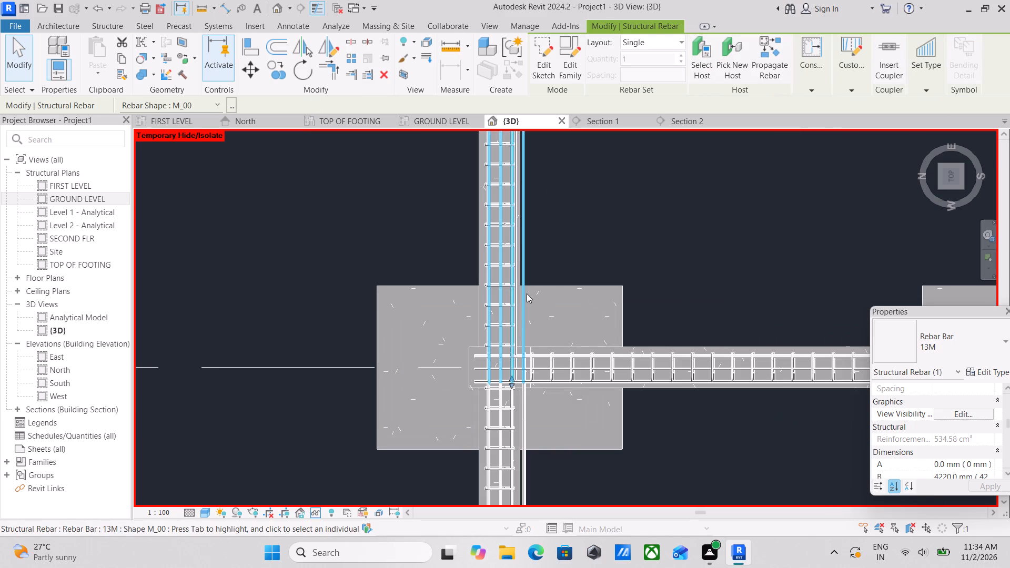
{"action": "left_click", "coordinate": [527, 293]}
{"action": "key", "text": "Left"}
{"action": "key", "text": "Left"}
{"action": "key", "text": "Left"}
{"action": "key", "text": "Left"}
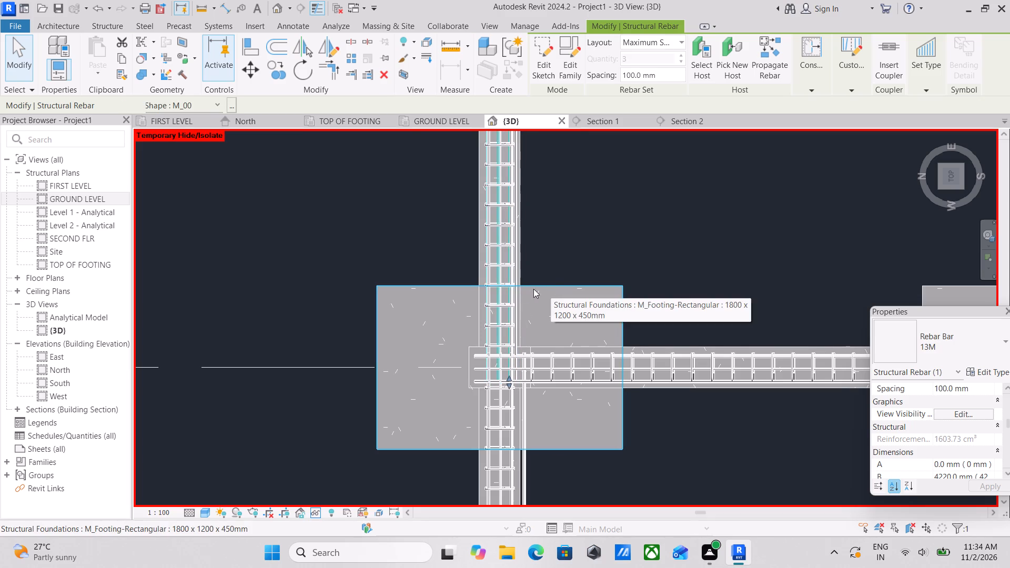
Nudge the two single M_00 bars of the edge beam between grids 3 and 4 sideways into its stirrups.
{"action": "scroll", "coordinate": [556, 273], "scroll_direction": "down", "scroll_amount": 3}
{"action": "middle_click_drag", "start_coordinate": [556, 273], "coordinate": [559, 266]}
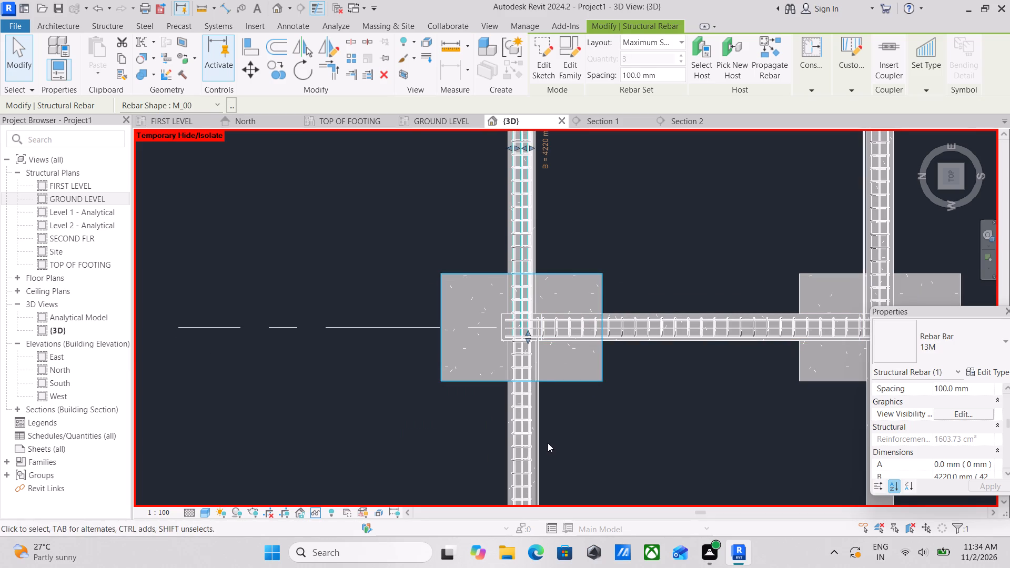
{"action": "left_click", "coordinate": [543, 426]}
{"action": "middle_click", "coordinate": [543, 426]}
{"action": "scroll", "coordinate": [543, 426], "scroll_direction": "down", "scroll_amount": 1}
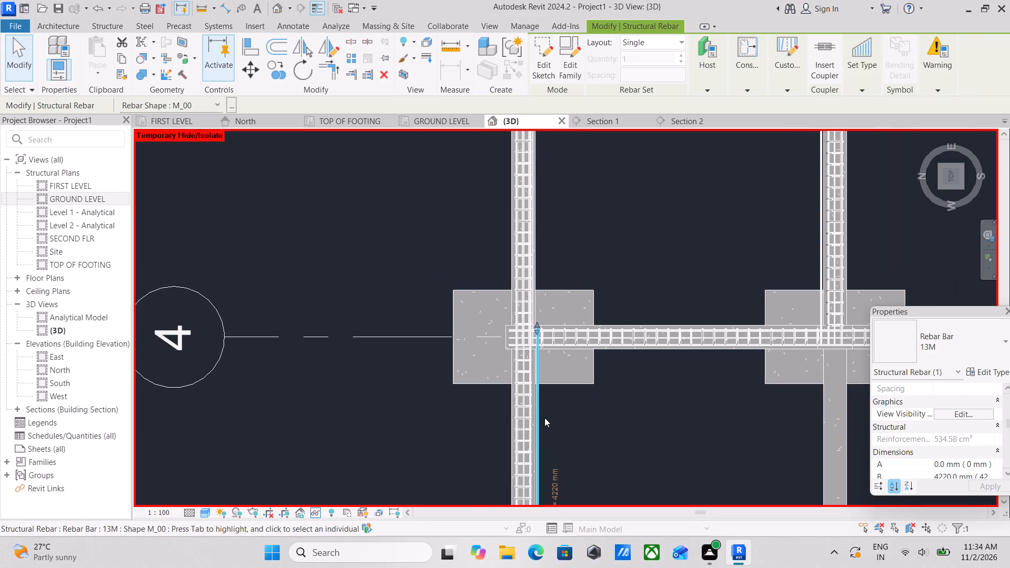
{"action": "key", "text": "Left"}
{"action": "key", "text": "Left"}
{"action": "scroll", "coordinate": [543, 416], "scroll_direction": "up", "scroll_amount": 3}
{"action": "left_click", "coordinate": [536, 399]}
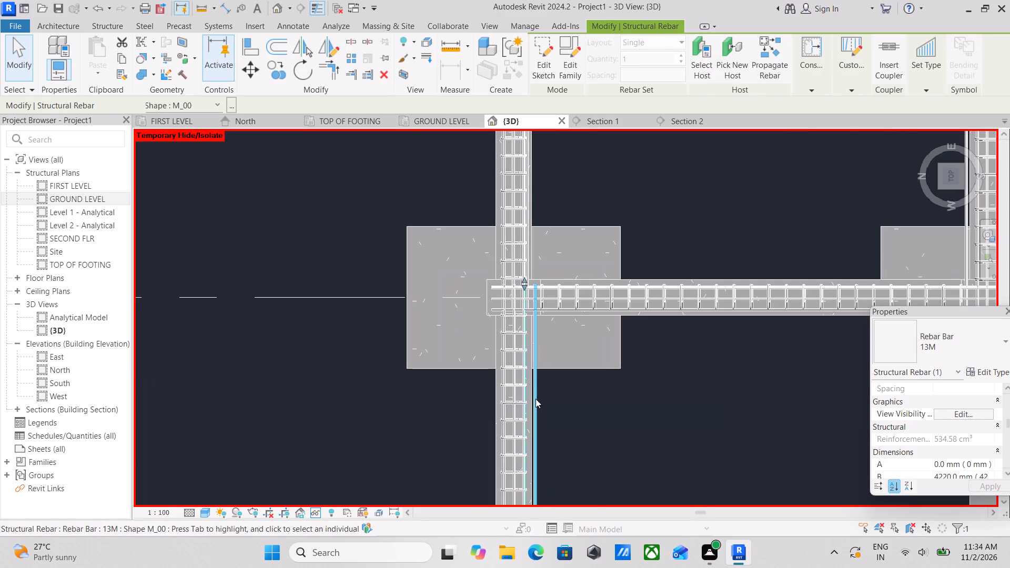
{"action": "key", "text": "Left"}
{"action": "key", "text": "Left"}
{"action": "key", "text": "Left"}
{"action": "key", "text": "Left"}
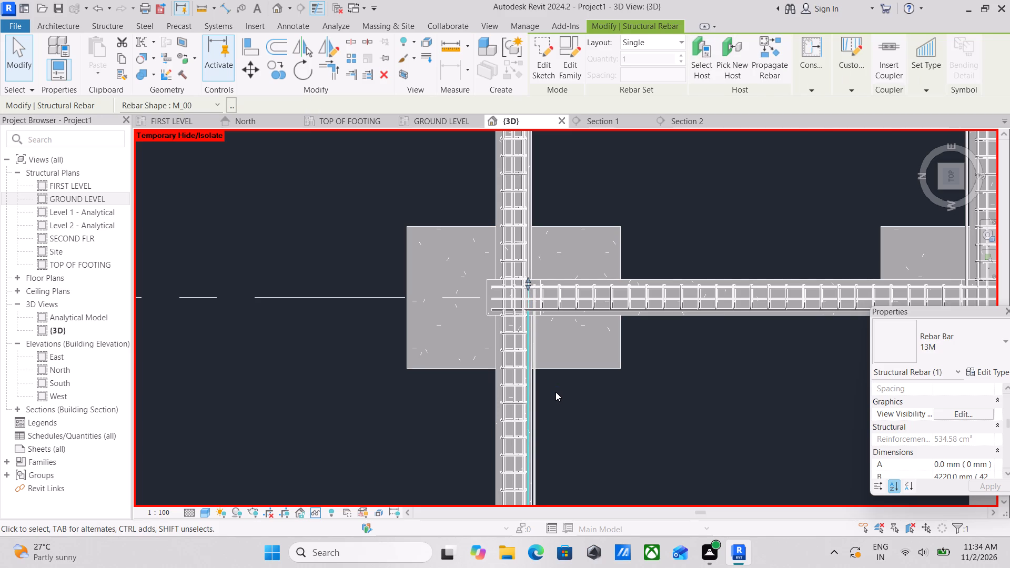
Nudge the M_00 bar set of the edge beam between grids 3 and 4 sideways into its stirrups.
{"action": "left_click", "coordinate": [536, 398]}
{"action": "key", "text": "Left"}
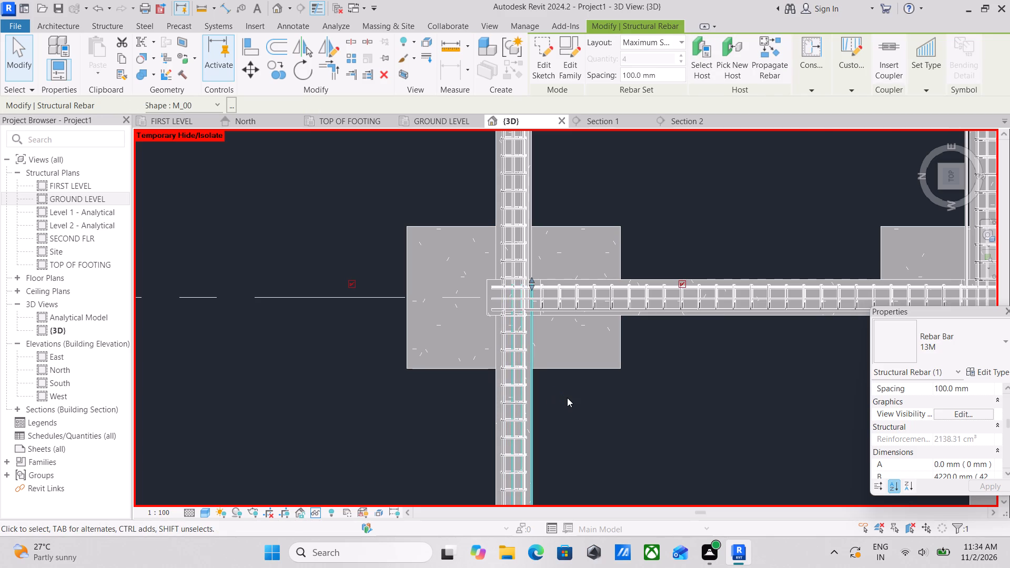
{"action": "key", "text": "Left"}
{"action": "key", "text": "Left"}
Nudge the two single M_00 bars of the edge beam between grids 2 and 3 sideways into the beam.
{"action": "scroll", "coordinate": [567, 398], "scroll_direction": "down", "scroll_amount": 6}
{"action": "middle_click_drag", "start_coordinate": [567, 404], "coordinate": [577, 297]}
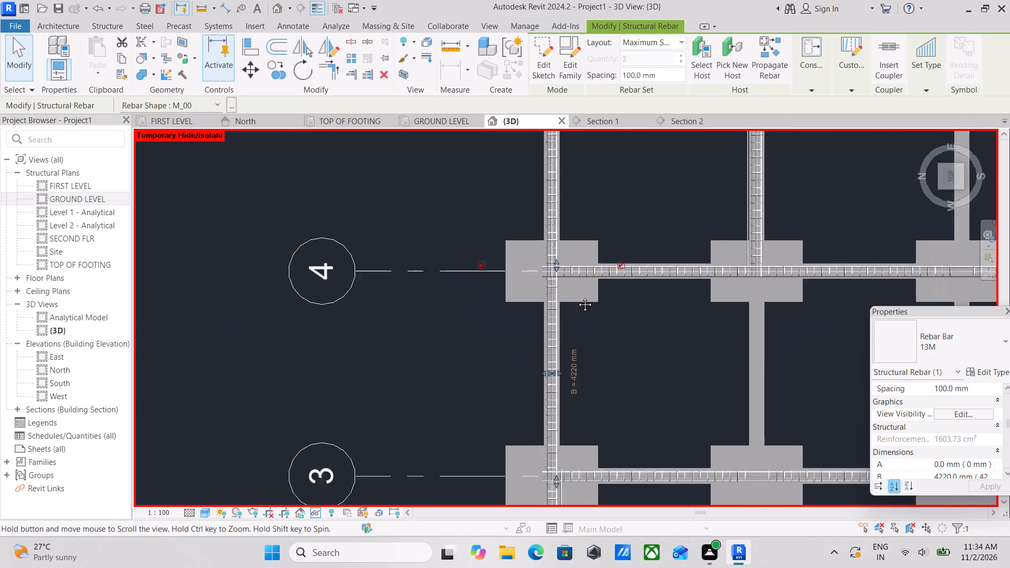
{"action": "middle_click_drag", "start_coordinate": [577, 297], "coordinate": [577, 290]}
{"action": "middle_click_drag", "start_coordinate": [584, 354], "coordinate": [592, 283]}
{"action": "scroll", "coordinate": [590, 453], "scroll_direction": "up", "scroll_amount": 3}
{"action": "middle_click_drag", "start_coordinate": [583, 405], "coordinate": [616, 287]}
{"action": "scroll", "coordinate": [601, 375], "scroll_direction": "up", "scroll_amount": 3}
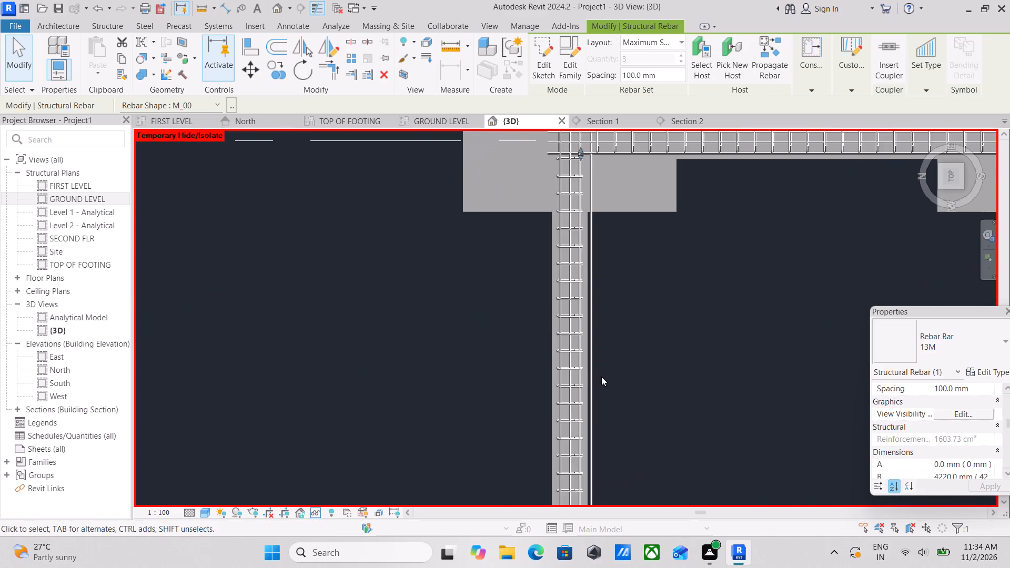
{"action": "left_click", "coordinate": [595, 369]}
{"action": "key", "text": "Left"}
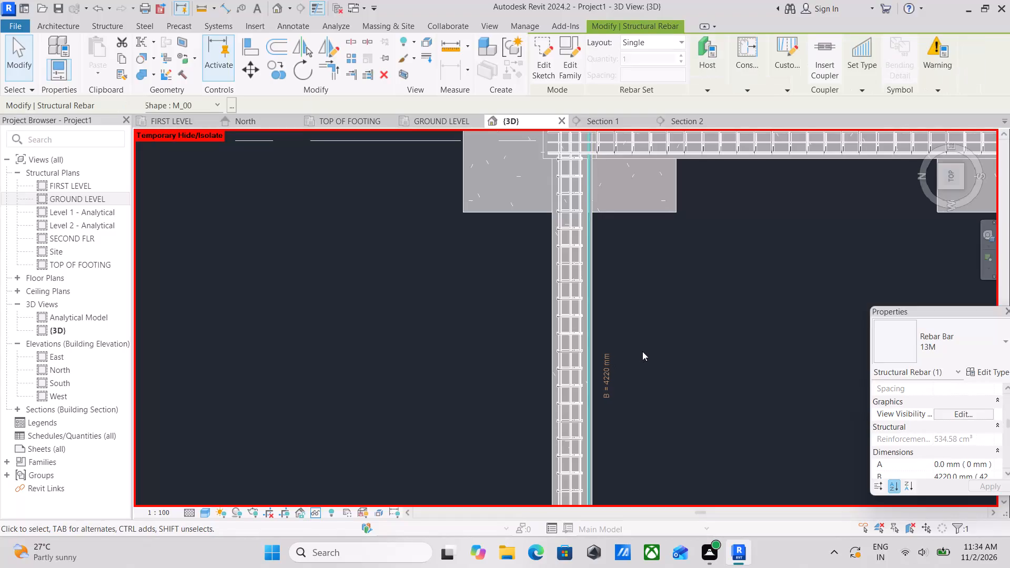
{"action": "key", "text": "Left"}
{"action": "key", "text": "Left"}
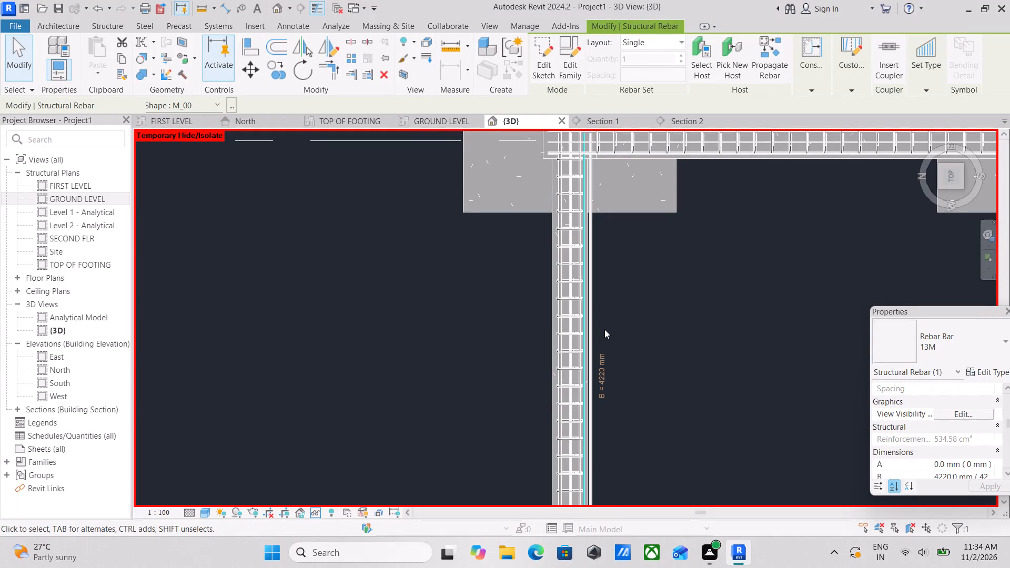
{"action": "left_click", "coordinate": [598, 329]}
{"action": "key", "text": "Left"}
{"action": "key", "text": "Left"}
{"action": "key", "text": "Left"}
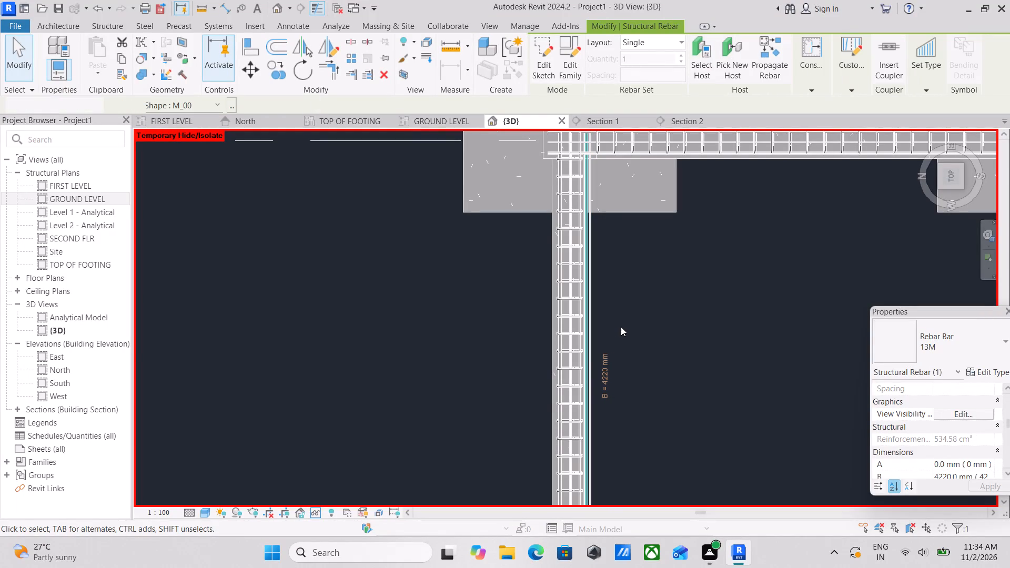
{"action": "key", "text": "Left"}
Nudge the M_00 bar set of the edge beam between grids 2 and 3 sideways into its stirrups.
{"action": "left_click", "coordinate": [590, 328]}
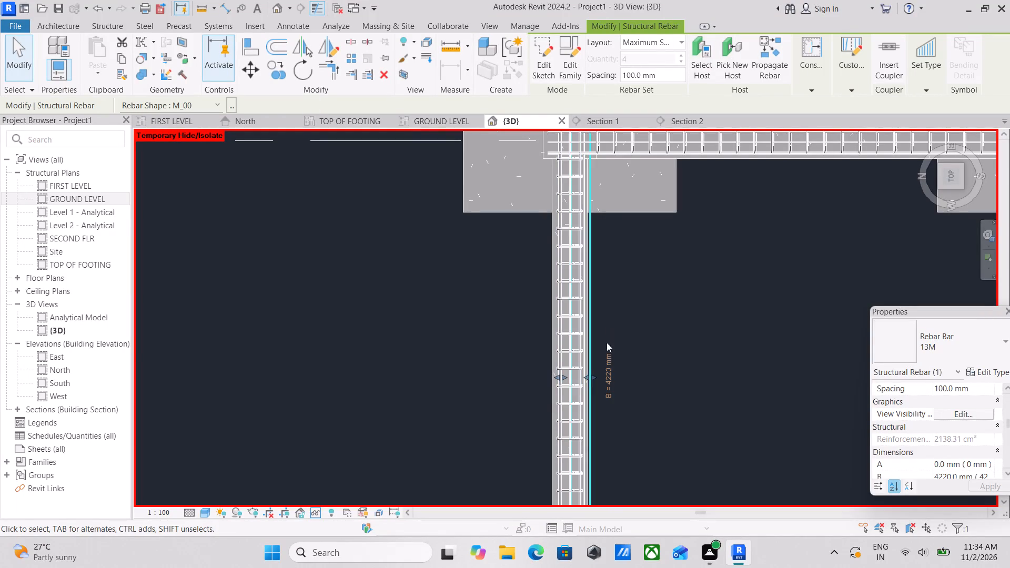
{"action": "scroll", "coordinate": [598, 356], "scroll_direction": "up", "scroll_amount": 6}
{"action": "key", "text": "Escape"}
{"action": "left_click", "coordinate": [592, 357]}
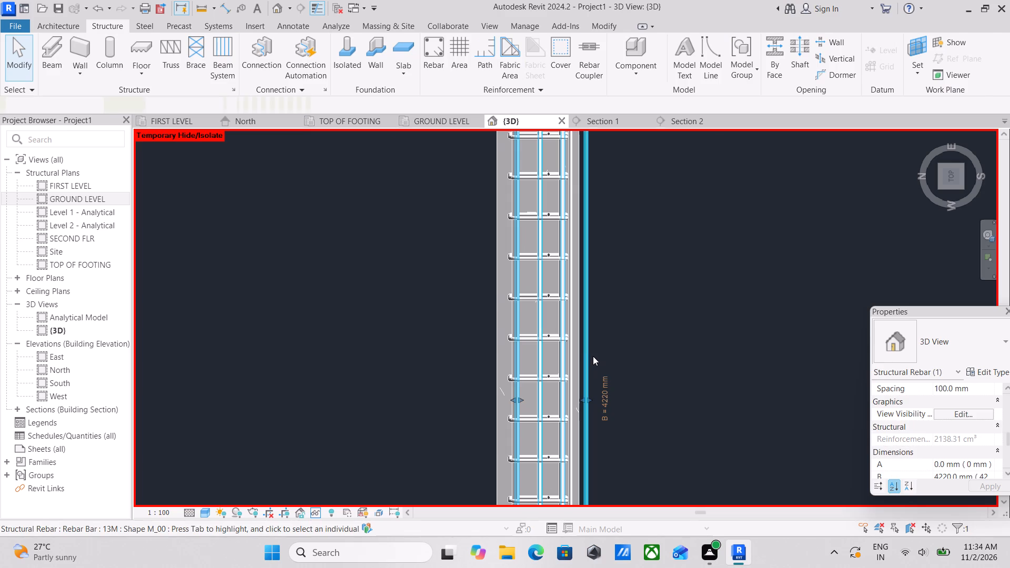
{"action": "key", "text": "Left"}
{"action": "key", "text": "Left"}
{"action": "key", "text": "Left"}
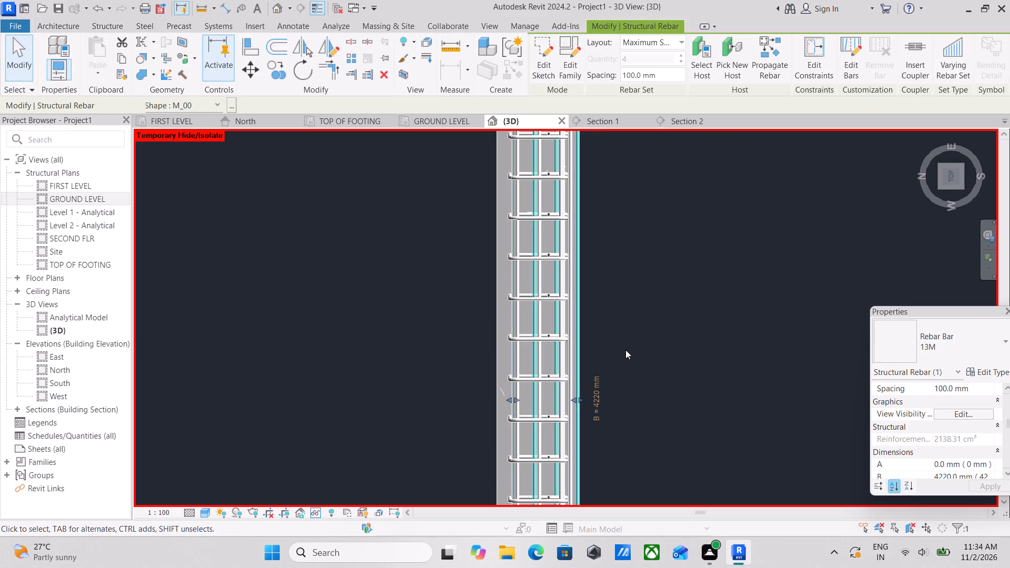
{"action": "key", "text": "Left"}
{"action": "key", "text": "Left"}
{"action": "key", "text": "Left"}
{"action": "key", "text": "Left"}
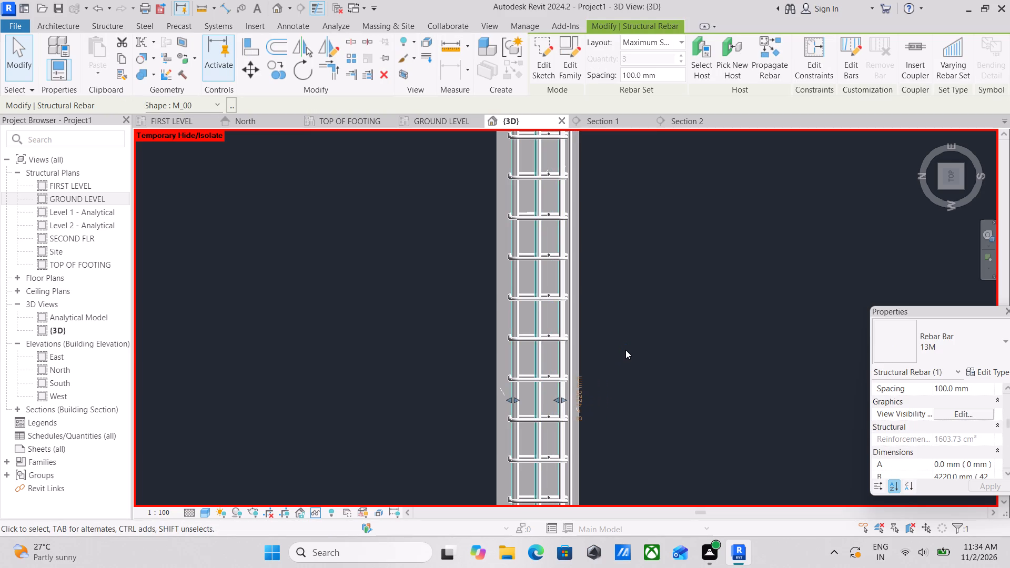
Nudge the two single M_00 bars of the edge beam between grids 1 and 2 sideways into the beam.
{"action": "scroll", "coordinate": [625, 350], "scroll_direction": "down", "scroll_amount": 7}
{"action": "middle_click_drag", "start_coordinate": [629, 350], "coordinate": [623, 281]}
{"action": "scroll", "coordinate": [498, 507], "scroll_direction": "down", "scroll_amount": 3}
{"action": "middle_click_drag", "start_coordinate": [499, 506], "coordinate": [481, 415]}
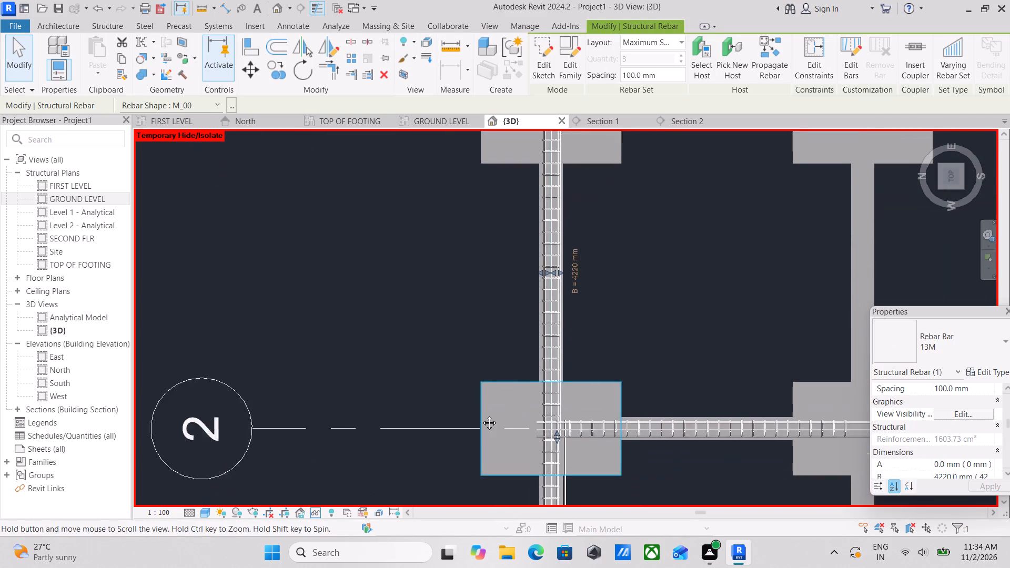
{"action": "middle_click_drag", "start_coordinate": [481, 415], "coordinate": [477, 387]}
{"action": "scroll", "coordinate": [490, 377], "scroll_direction": "down", "scroll_amount": 3}
{"action": "middle_click_drag", "start_coordinate": [533, 420], "coordinate": [524, 361]}
{"action": "scroll", "coordinate": [529, 415], "scroll_direction": "up", "scroll_amount": 3}
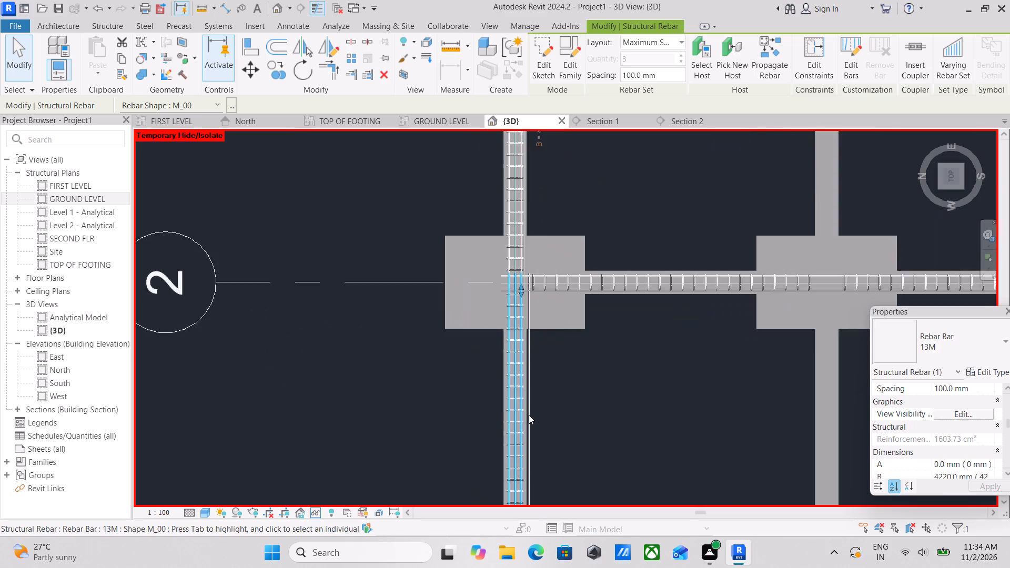
{"action": "scroll", "coordinate": [529, 415], "scroll_direction": "up", "scroll_amount": 8}
{"action": "left_click", "coordinate": [529, 415]}
{"action": "scroll", "coordinate": [529, 415], "scroll_direction": "down", "scroll_amount": 2}
{"action": "middle_click", "coordinate": [529, 415]}
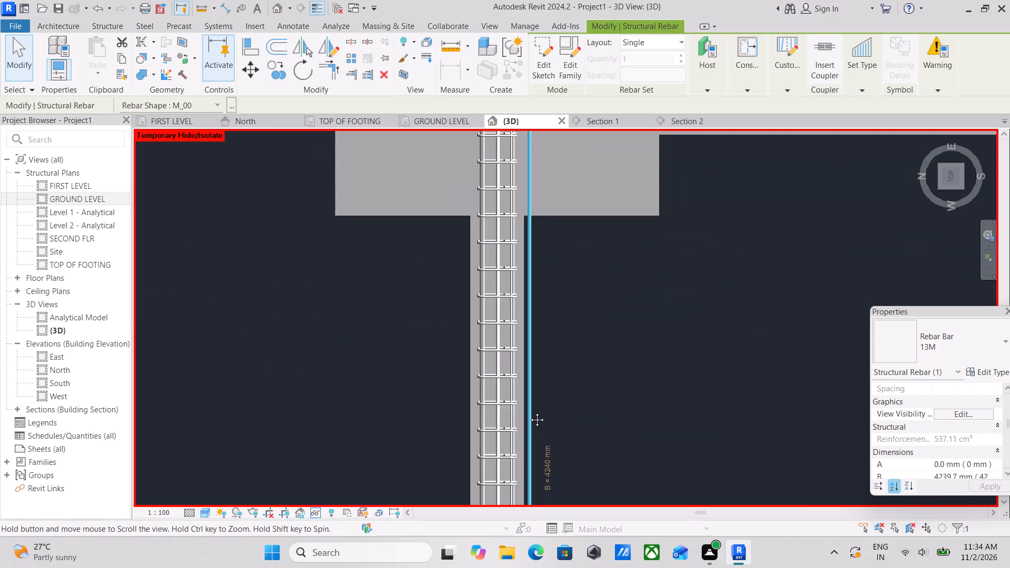
{"action": "scroll", "coordinate": [537, 420], "scroll_direction": "down", "scroll_amount": 2}
{"action": "scroll", "coordinate": [567, 353], "scroll_direction": "down", "scroll_amount": 4}
{"action": "middle_click_drag", "start_coordinate": [567, 353], "coordinate": [565, 307]}
{"action": "scroll", "coordinate": [583, 469], "scroll_direction": "down", "scroll_amount": 2}
{"action": "middle_click_drag", "start_coordinate": [575, 472], "coordinate": [568, 428]}
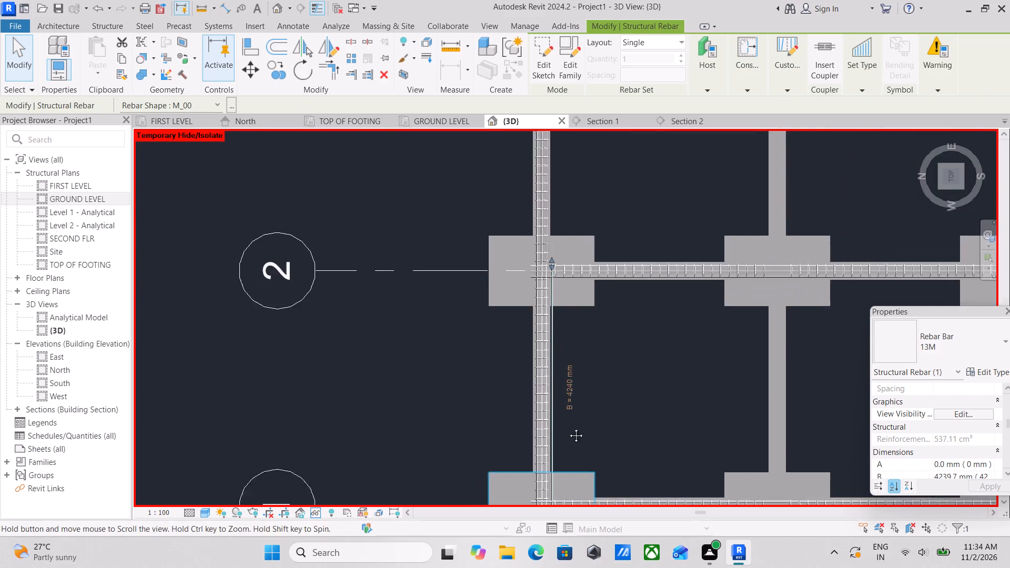
{"action": "middle_click_drag", "start_coordinate": [568, 428], "coordinate": [562, 373]}
{"action": "scroll", "coordinate": [561, 361], "scroll_direction": "up", "scroll_amount": 9}
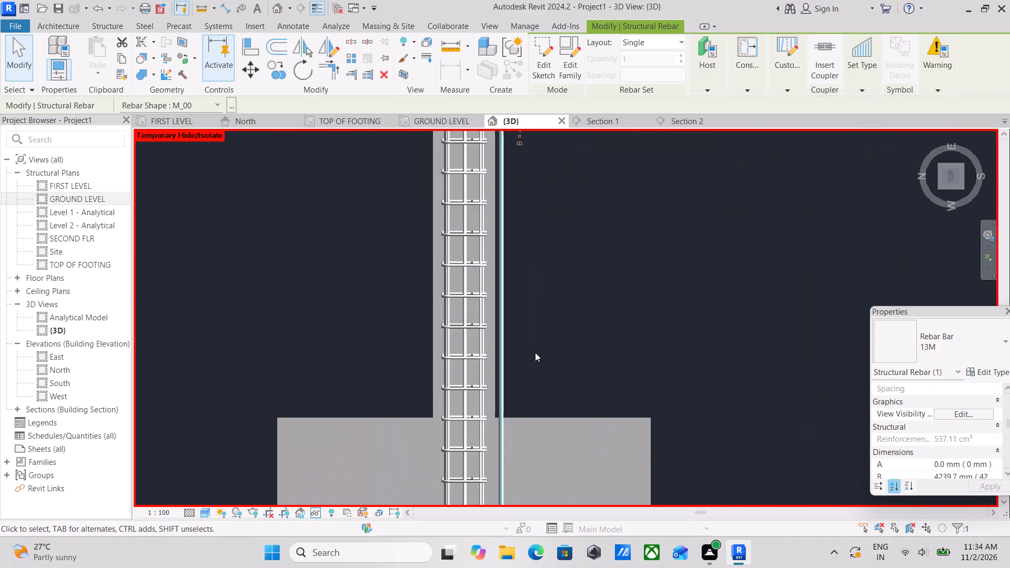
{"action": "key", "text": "Left"}
{"action": "key", "text": "Left"}
{"action": "key", "text": "Left"}
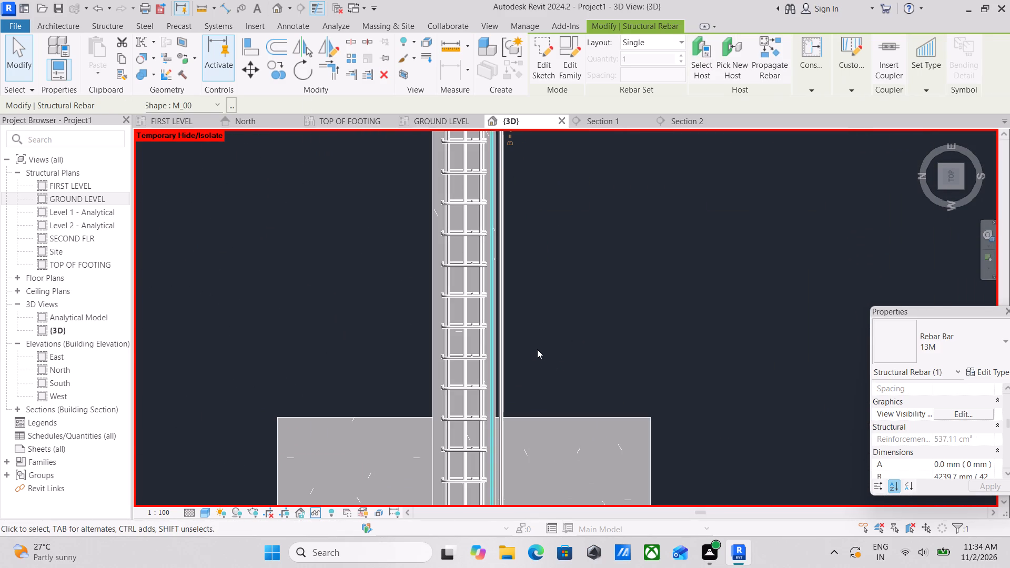
{"action": "key", "text": "Left"}
{"action": "scroll", "coordinate": [537, 349], "scroll_direction": "down", "scroll_amount": 2}
{"action": "left_click", "coordinate": [516, 346]}
{"action": "key", "text": "Left"}
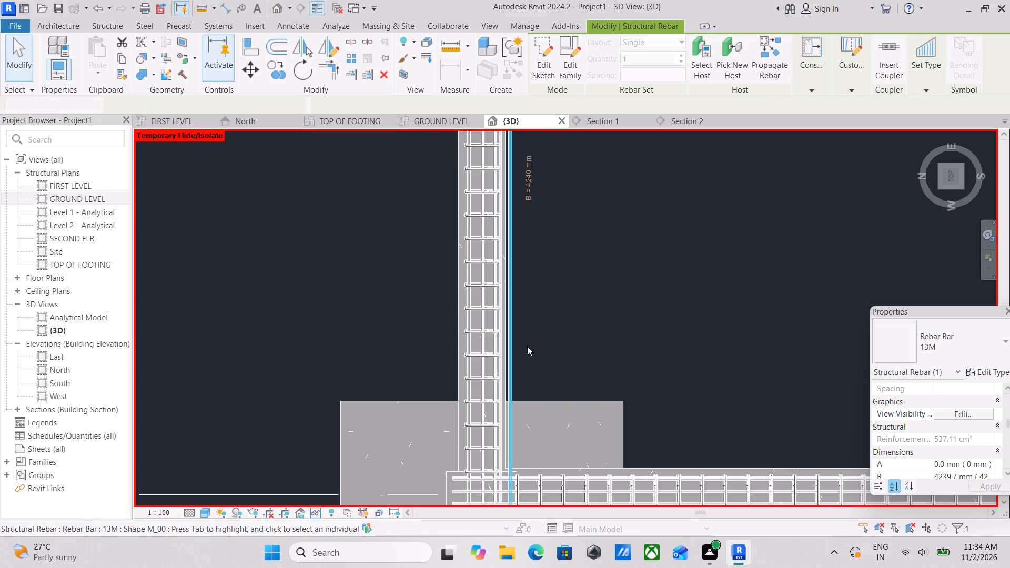
{"action": "key", "text": "Left"}
{"action": "key", "text": "Left"}
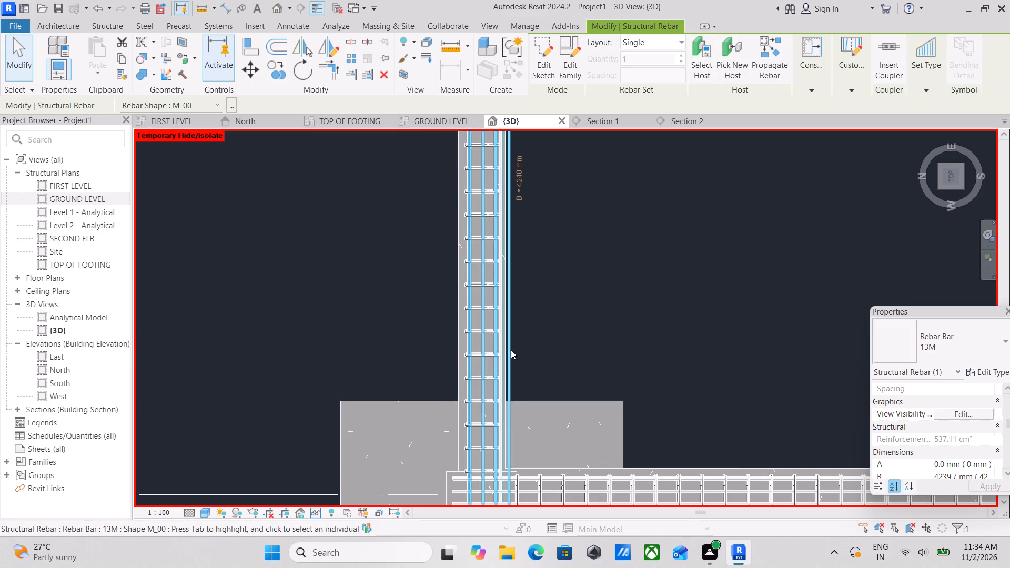
Nudge the M_00 bar set of the edge beam between grids 1 and 2 sideways into its stirrups.
{"action": "scroll", "coordinate": [511, 350], "scroll_direction": "up", "scroll_amount": 2}
{"action": "left_click", "coordinate": [511, 350]}
{"action": "key", "text": "Left"}
{"action": "key", "text": "Left"}
{"action": "key", "text": "Left"}
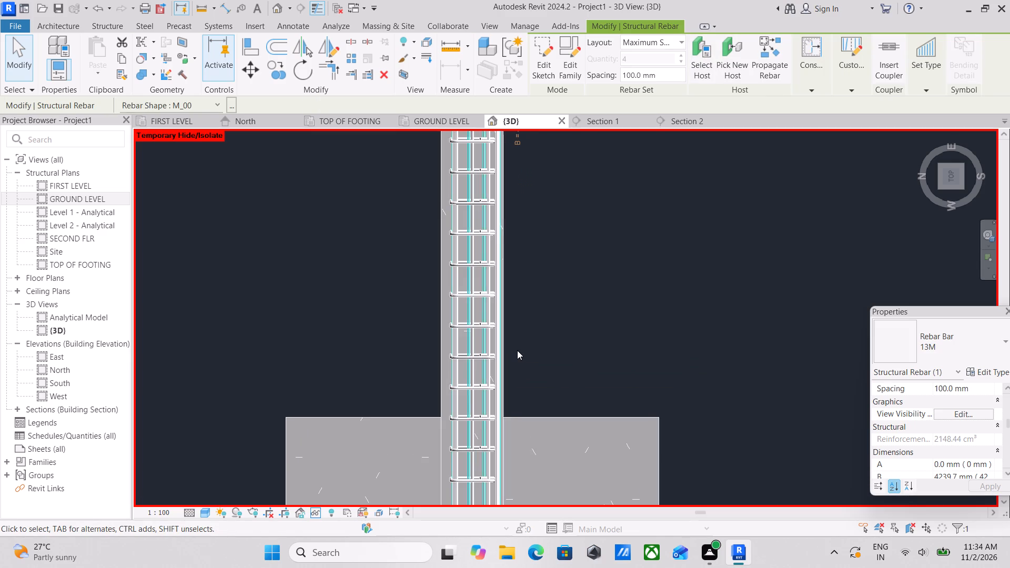
{"action": "key", "text": "Left"}
Examine the corrected M_00 bars along the line of edge beams from grid 1 up to grid 4.
{"action": "scroll", "coordinate": [517, 350], "scroll_direction": "down", "scroll_amount": 7}
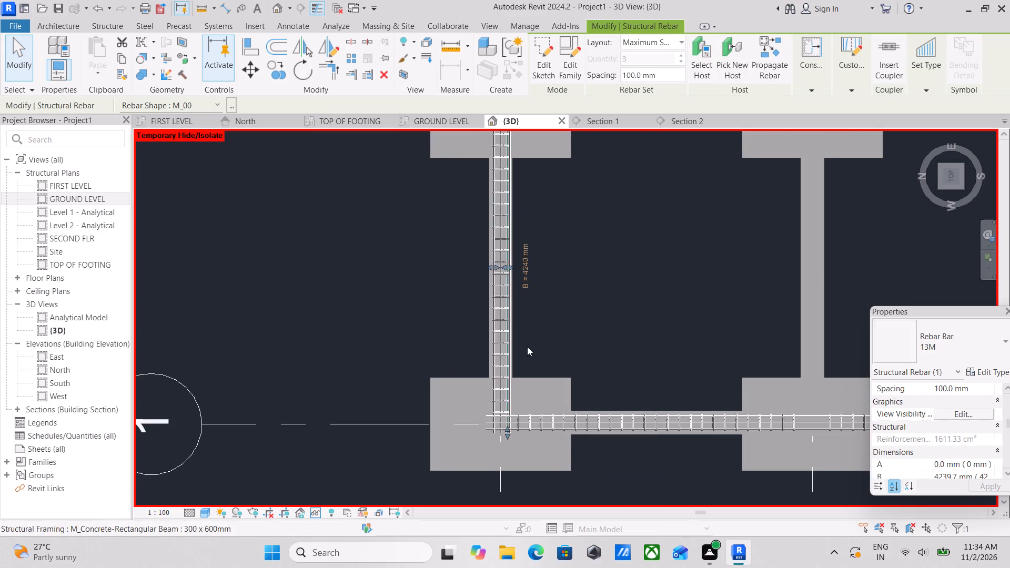
{"action": "scroll", "coordinate": [528, 344], "scroll_direction": "down", "scroll_amount": 2}
{"action": "middle_click_drag", "start_coordinate": [528, 344], "coordinate": [523, 426]}
{"action": "scroll", "coordinate": [526, 412], "scroll_direction": "up", "scroll_amount": 1}
{"action": "middle_click_drag", "start_coordinate": [549, 339], "coordinate": [534, 395]}
{"action": "scroll", "coordinate": [536, 385], "scroll_direction": "down", "scroll_amount": 1}
{"action": "scroll", "coordinate": [578, 291], "scroll_direction": "down", "scroll_amount": 3}
{"action": "middle_click_drag", "start_coordinate": [576, 312], "coordinate": [561, 405]}
{"action": "scroll", "coordinate": [563, 406], "scroll_direction": "up", "scroll_amount": 1}
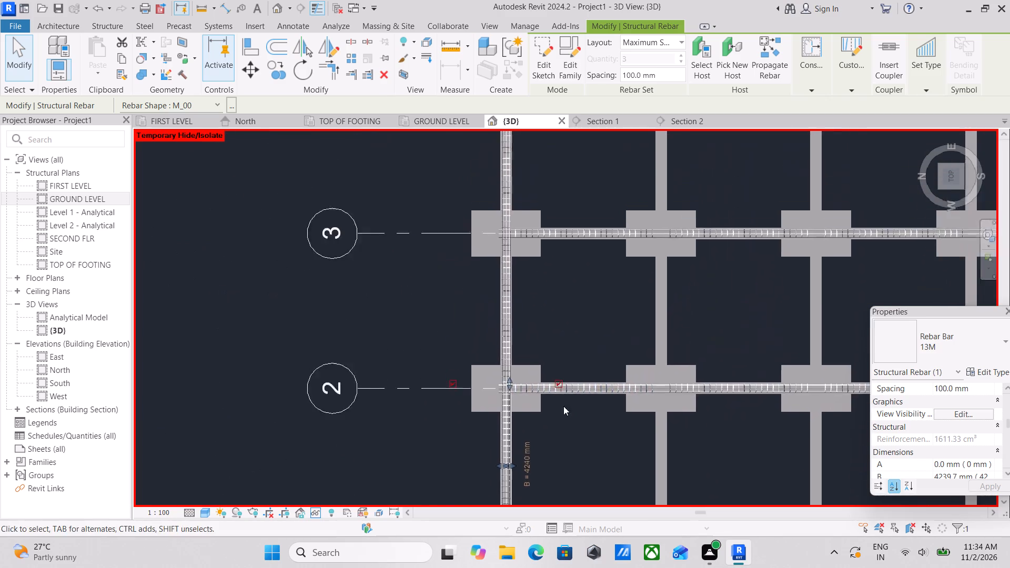
{"action": "middle_click_drag", "start_coordinate": [577, 270], "coordinate": [548, 335]}
{"action": "middle_click_drag", "start_coordinate": [568, 237], "coordinate": [528, 353]}
{"action": "scroll", "coordinate": [419, 281], "scroll_direction": "up", "scroll_amount": 5}
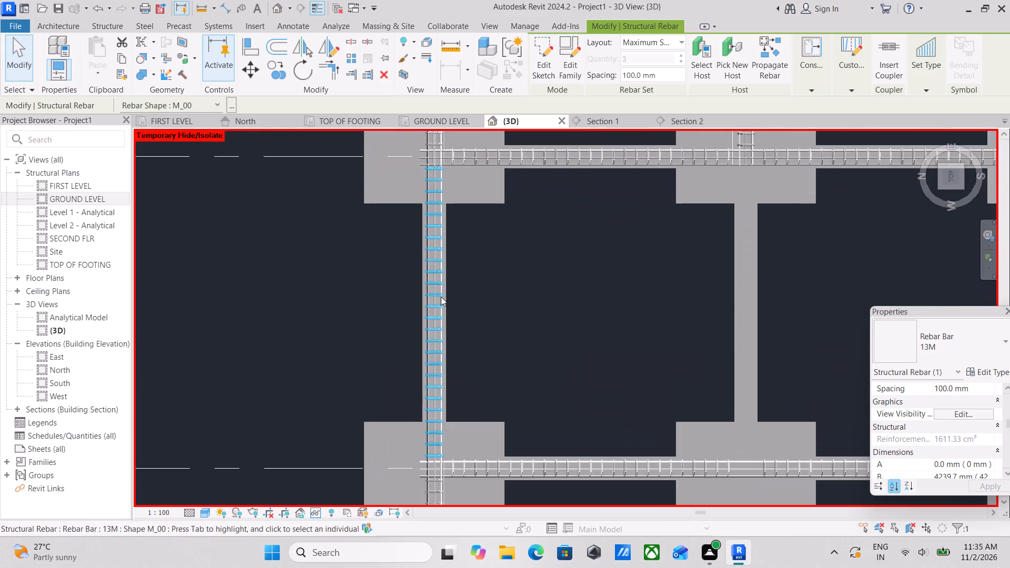
{"action": "scroll", "coordinate": [441, 297], "scroll_direction": "up", "scroll_amount": 3}
{"action": "scroll", "coordinate": [460, 279], "scroll_direction": "down", "scroll_amount": 4}
{"action": "middle_click_drag", "start_coordinate": [460, 278], "coordinate": [425, 369]}
{"action": "scroll", "coordinate": [425, 369], "scroll_direction": "up", "scroll_amount": 1}
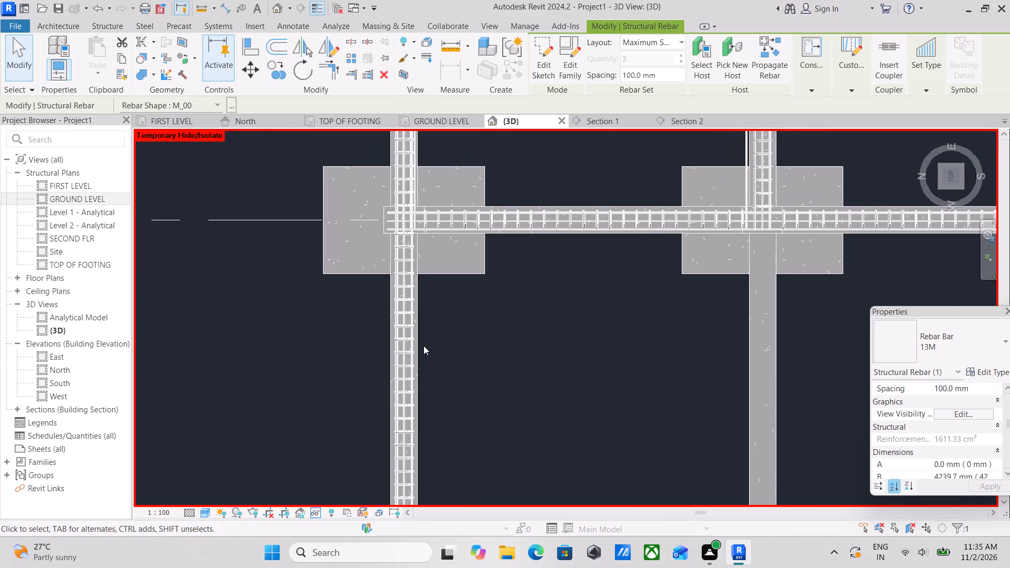
Propagate the rebar of the edge beam between grids 3 and 4 by host to the four parallel beams in the same bay.
{"action": "left_click", "coordinate": [421, 345]}
{"action": "scroll", "coordinate": [440, 332], "scroll_direction": "down", "scroll_amount": 4}
{"action": "middle_click_drag", "start_coordinate": [495, 351], "coordinate": [466, 347]}
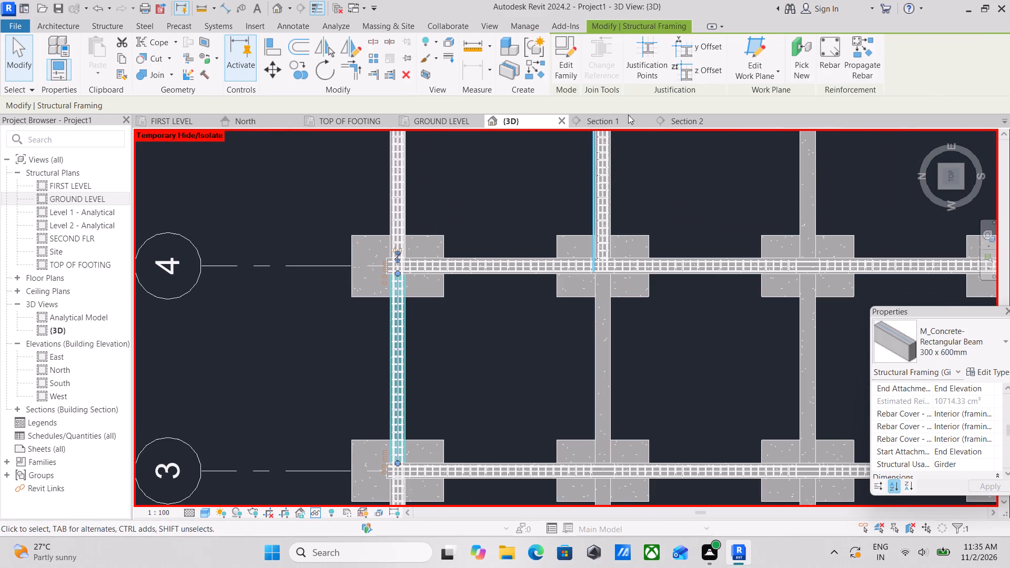
{"action": "left_click", "coordinate": [858, 62]}
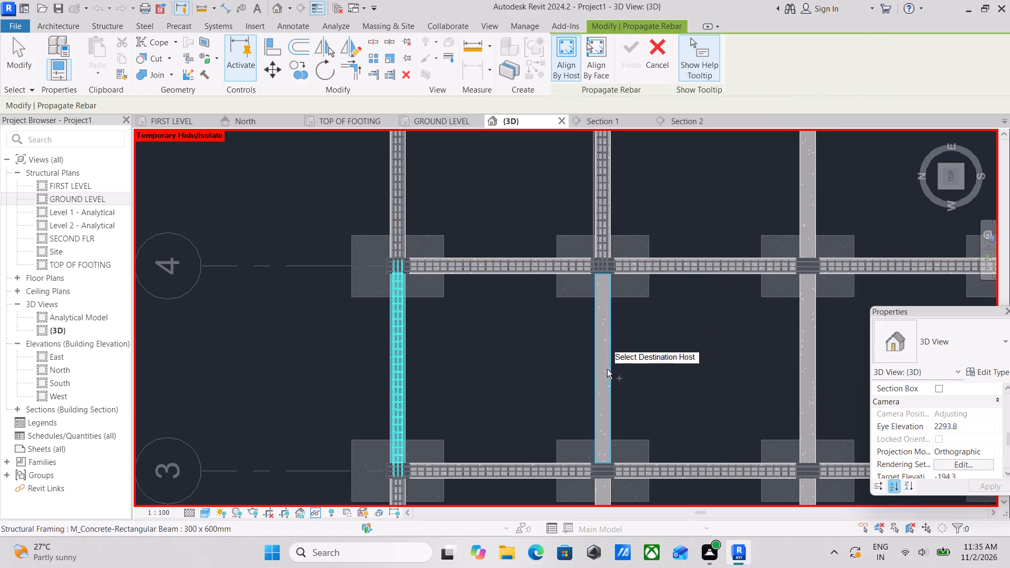
{"action": "left_click", "coordinate": [601, 351]}
{"action": "middle_click_drag", "start_coordinate": [623, 346], "coordinate": [601, 287]}
{"action": "scroll", "coordinate": [657, 298], "scroll_direction": "down", "scroll_amount": 1}
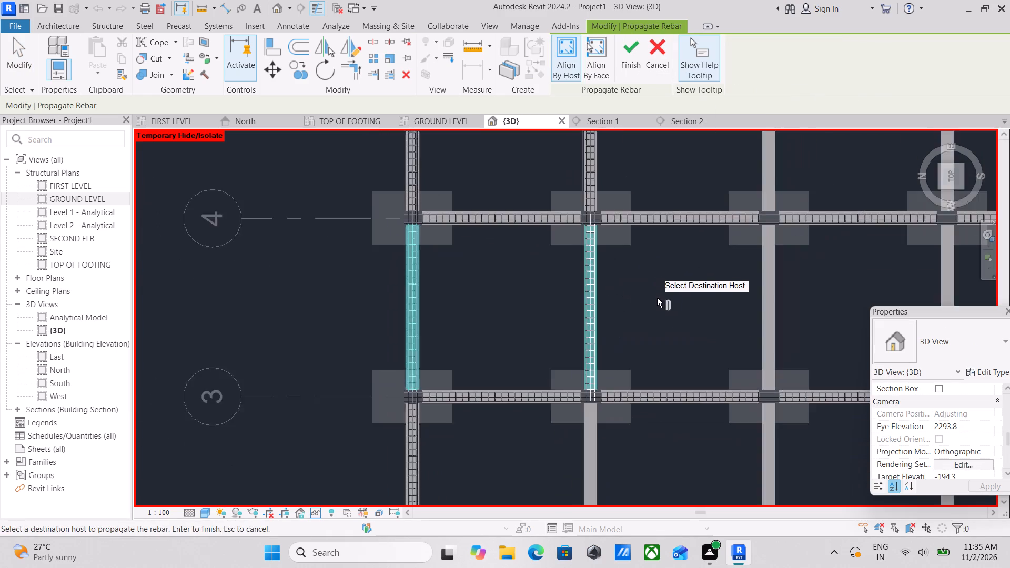
{"action": "middle_click_drag", "start_coordinate": [657, 298], "coordinate": [409, 377]}
{"action": "left_click", "coordinate": [522, 383]}
{"action": "scroll", "coordinate": [522, 383], "scroll_direction": "down", "scroll_amount": 2}
{"action": "middle_click_drag", "start_coordinate": [522, 383], "coordinate": [397, 400]}
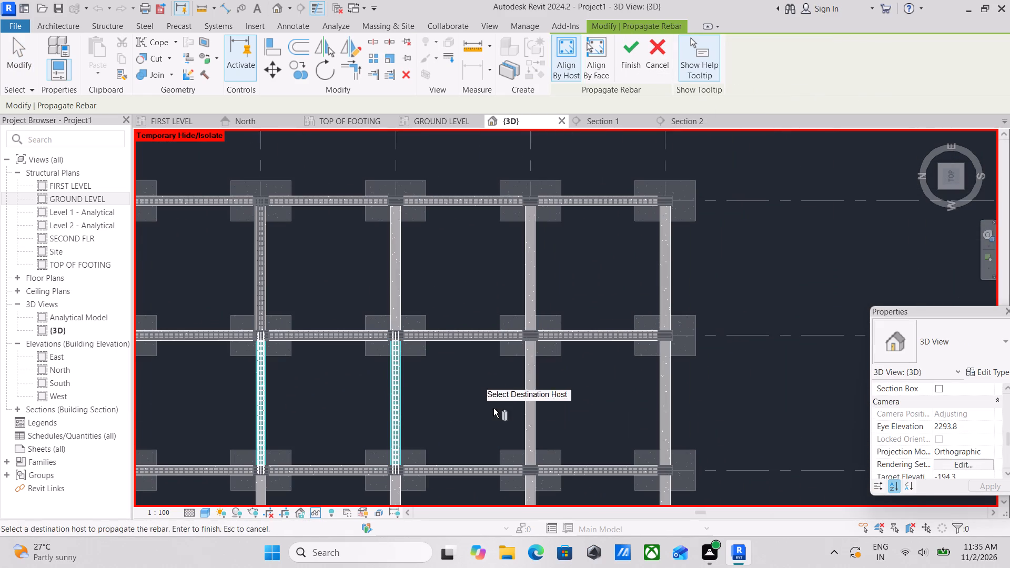
{"action": "left_click", "coordinate": [529, 405]}
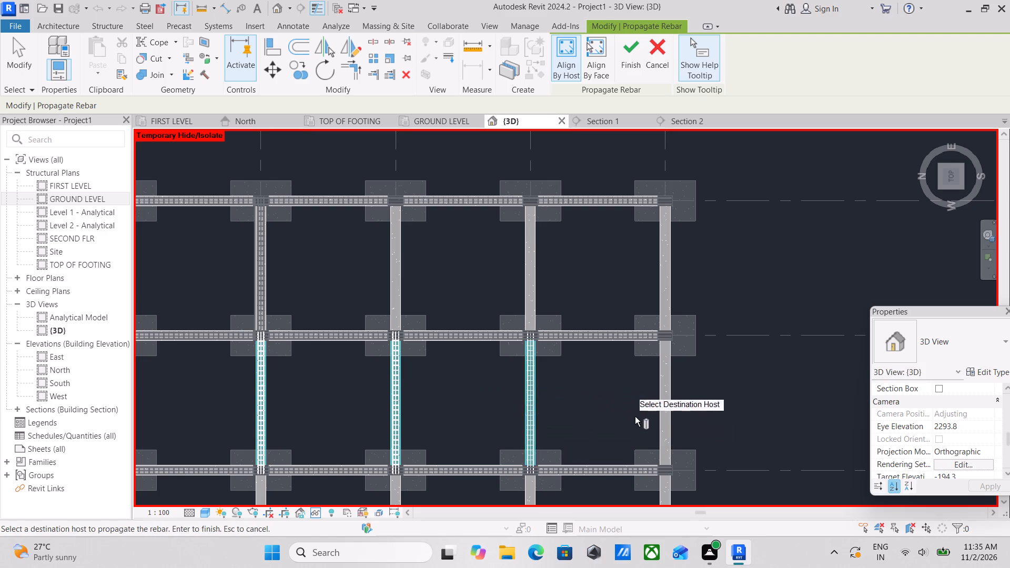
{"action": "scroll", "coordinate": [636, 417], "scroll_direction": "up", "scroll_amount": 2}
{"action": "left_click", "coordinate": [680, 398]}
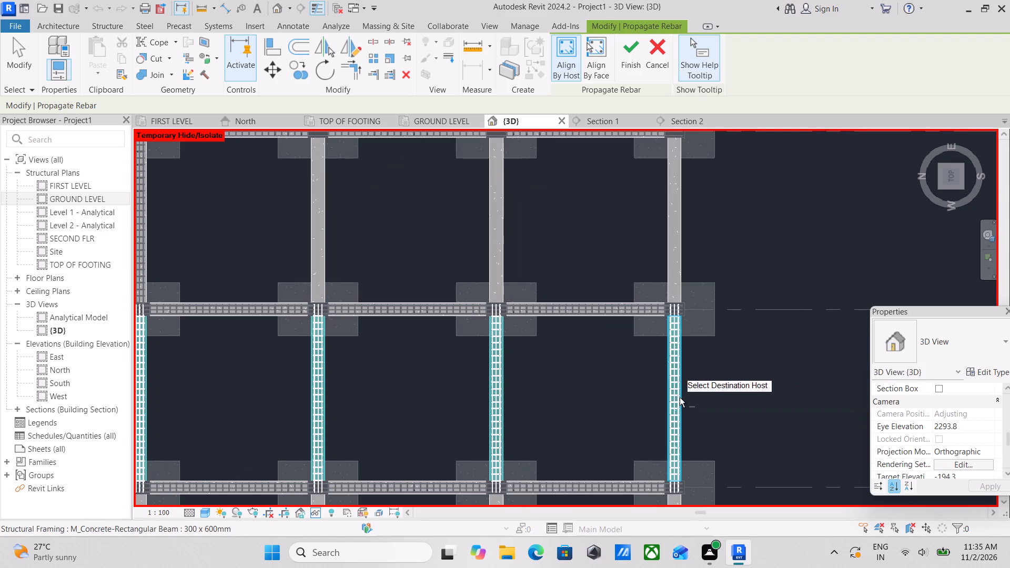
Add the beams on grids E, D and C between grids 4 and 5 as destination hosts of the rebar propagation.
{"action": "scroll", "coordinate": [671, 395], "scroll_direction": "down", "scroll_amount": 2}
{"action": "middle_click_drag", "start_coordinate": [671, 395], "coordinate": [666, 410]}
{"action": "left_click", "coordinate": [673, 268]}
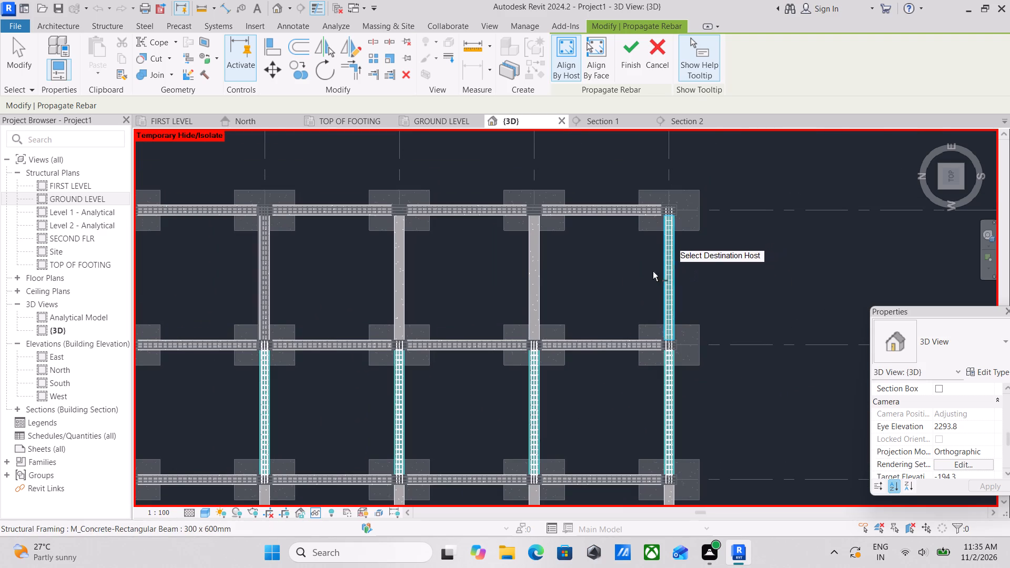
{"action": "left_click", "coordinate": [537, 271]}
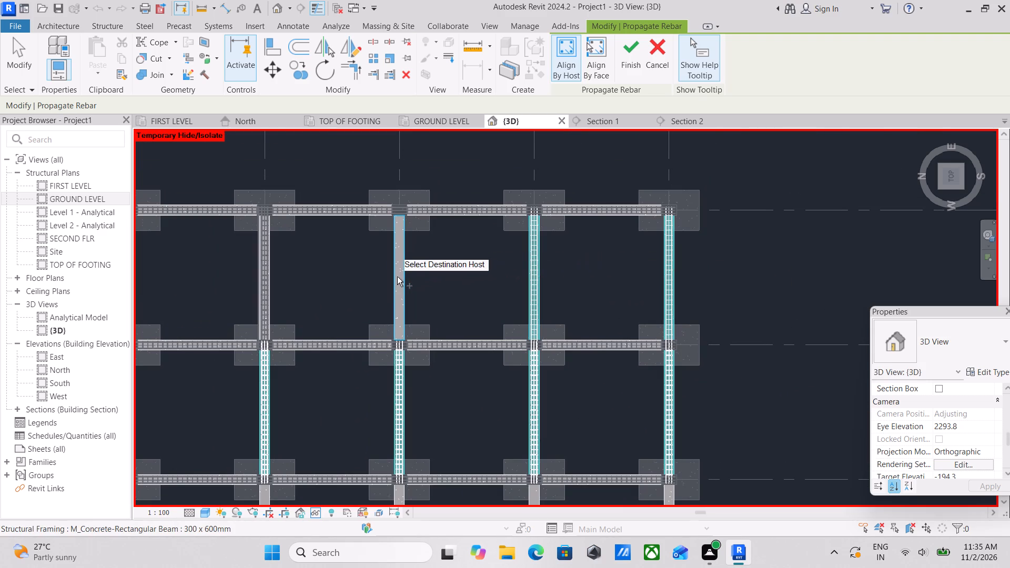
{"action": "left_click", "coordinate": [397, 276]}
Add the beams on grids C, D and E between grids 2 and 3 as destination hosts of the rebar propagation.
{"action": "scroll", "coordinate": [398, 276], "scroll_direction": "down", "scroll_amount": 3}
{"action": "middle_click_drag", "start_coordinate": [398, 276], "coordinate": [569, 277]}
{"action": "middle_click_drag", "start_coordinate": [542, 313], "coordinate": [553, 234]}
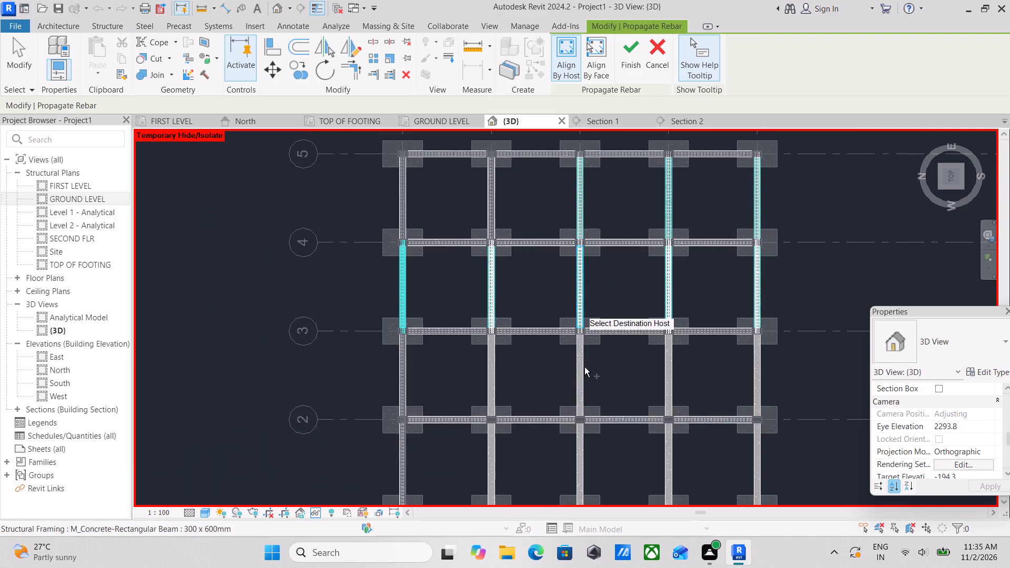
{"action": "middle_click_drag", "start_coordinate": [593, 424], "coordinate": [583, 331]}
{"action": "scroll", "coordinate": [571, 332], "scroll_direction": "up", "scroll_amount": 8}
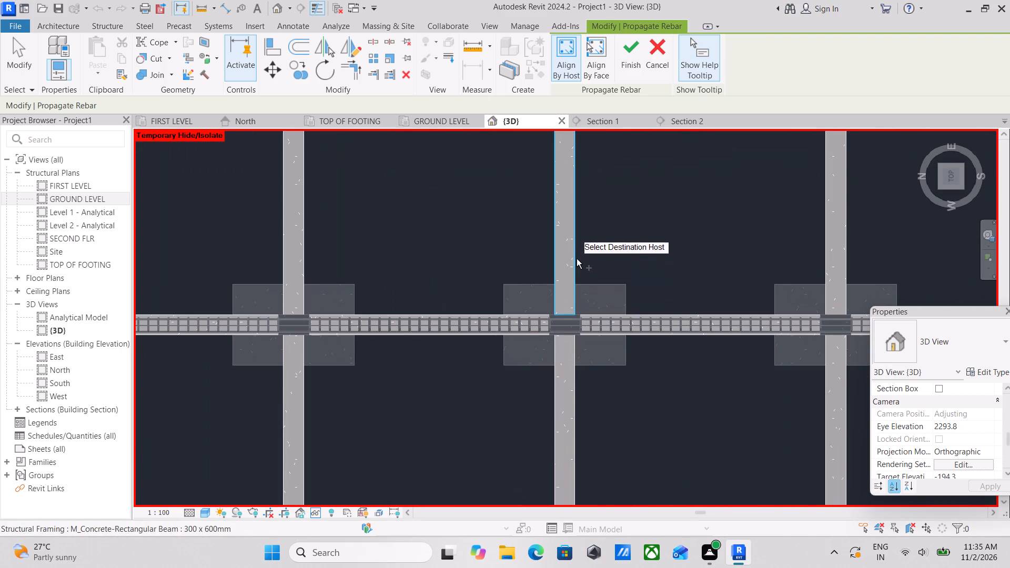
{"action": "left_click", "coordinate": [577, 259]}
{"action": "scroll", "coordinate": [577, 259], "scroll_direction": "down", "scroll_amount": 2}
{"action": "middle_click_drag", "start_coordinate": [577, 259], "coordinate": [369, 405]}
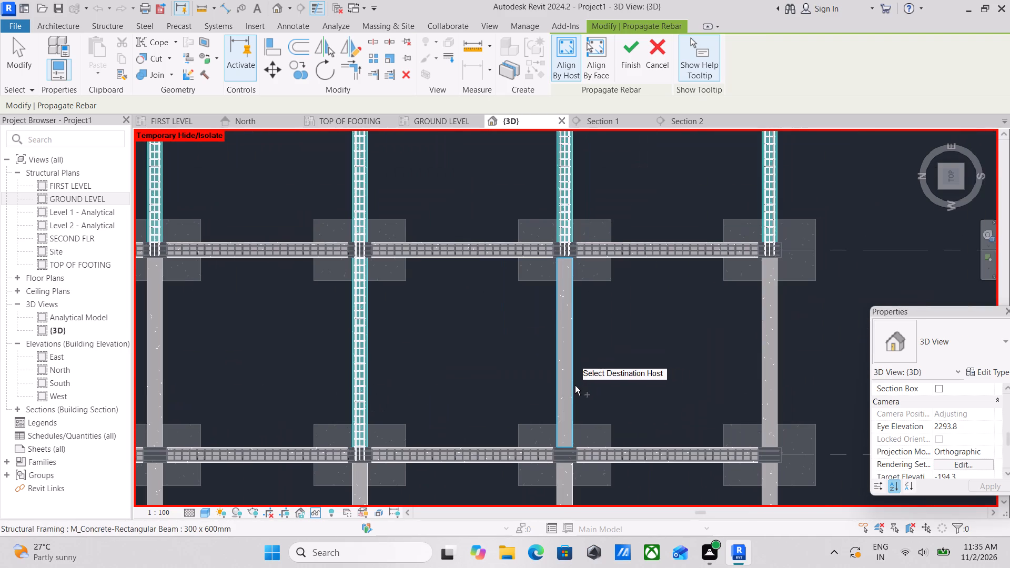
{"action": "left_click", "coordinate": [575, 386]}
{"action": "scroll", "coordinate": [609, 347], "scroll_direction": "down", "scroll_amount": 2}
{"action": "middle_click_drag", "start_coordinate": [609, 347], "coordinate": [527, 362]}
{"action": "left_click", "coordinate": [657, 344]}
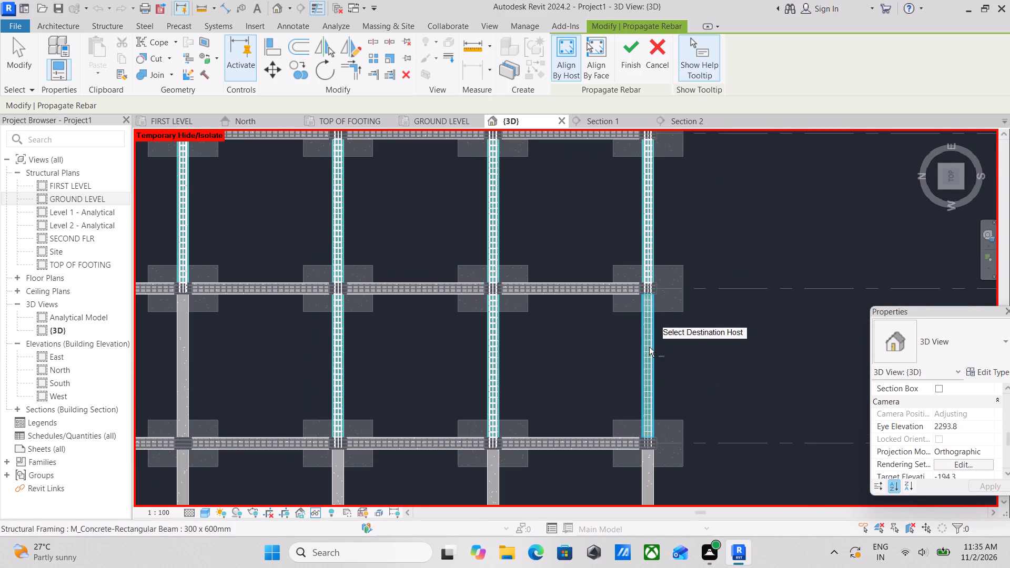
Add the beams on grids E, D, C and B between grids 1 and 2 as destination hosts of the rebar propagation.
{"action": "scroll", "coordinate": [645, 350], "scroll_direction": "down", "scroll_amount": 3}
{"action": "middle_click_drag", "start_coordinate": [608, 366], "coordinate": [615, 271]}
{"action": "middle_click_drag", "start_coordinate": [621, 390], "coordinate": [641, 321]}
{"action": "scroll", "coordinate": [668, 331], "scroll_direction": "up", "scroll_amount": 3}
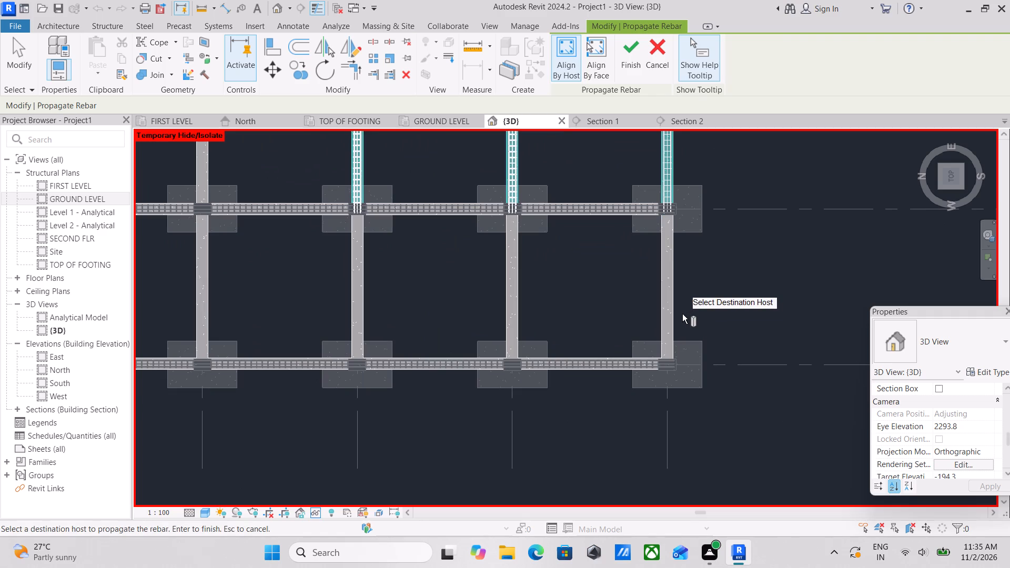
{"action": "left_click", "coordinate": [672, 311]}
{"action": "scroll", "coordinate": [500, 318], "scroll_direction": "up", "scroll_amount": 1}
{"action": "middle_click_drag", "start_coordinate": [502, 319], "coordinate": [587, 338]}
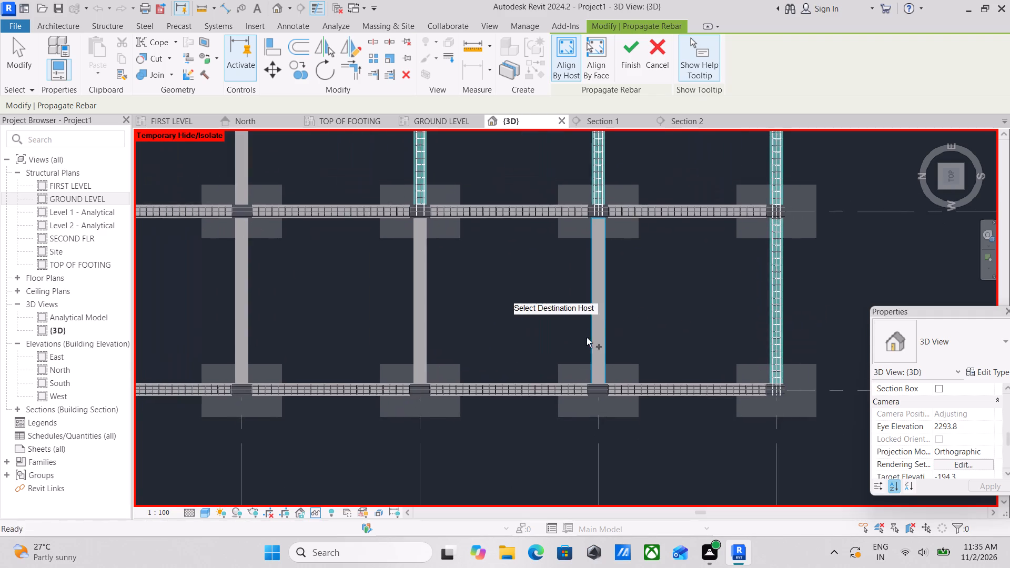
{"action": "left_click", "coordinate": [598, 320]}
{"action": "scroll", "coordinate": [598, 319], "scroll_direction": "down", "scroll_amount": 1}
{"action": "middle_click_drag", "start_coordinate": [598, 319], "coordinate": [741, 350]}
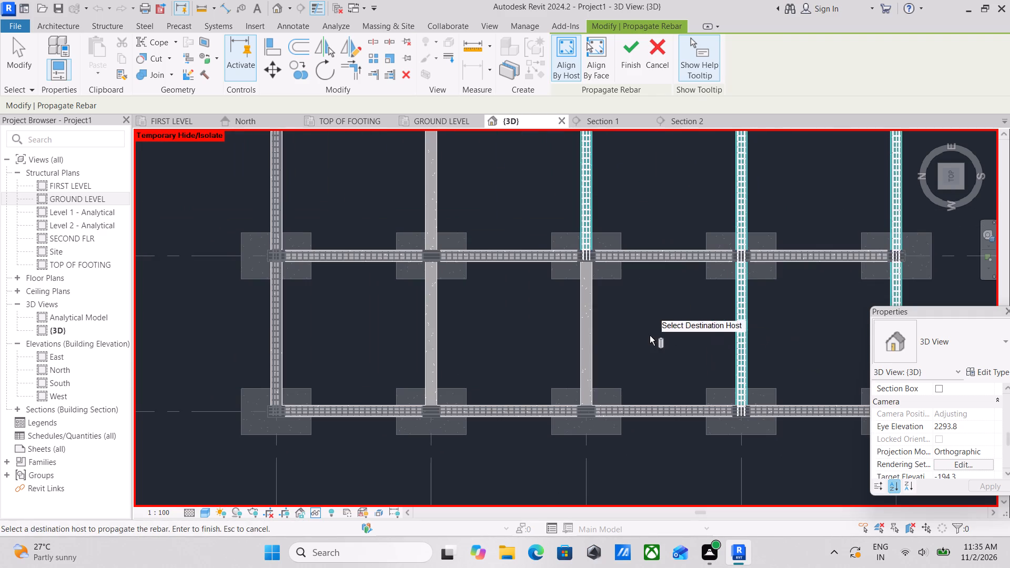
{"action": "left_click", "coordinate": [590, 340]}
{"action": "middle_click_drag", "start_coordinate": [431, 339], "coordinate": [514, 347]}
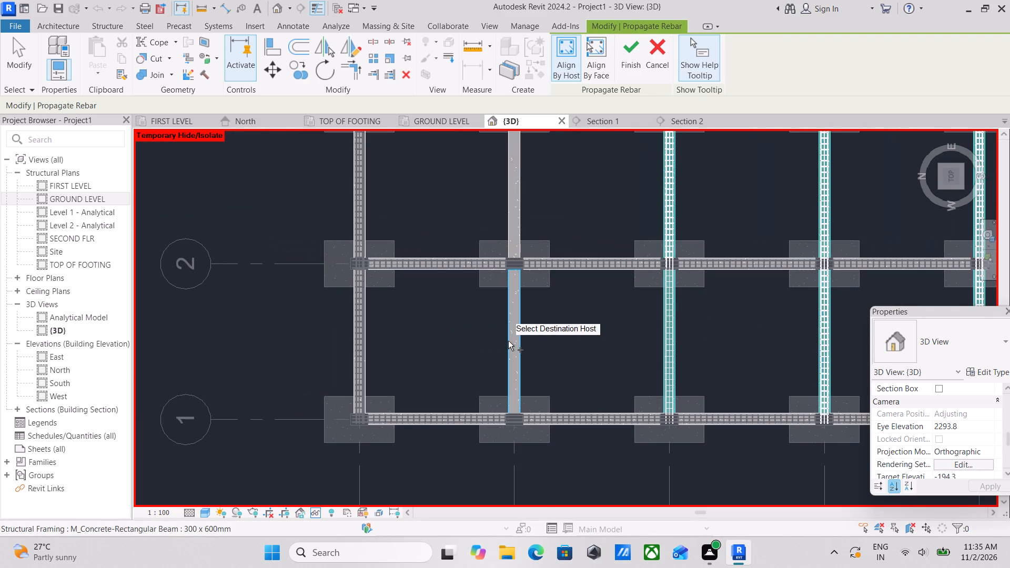
{"action": "left_click", "coordinate": [508, 341]}
Add the beam on grid B between grids 2 and 3 as the last destination host and finish the rebar propagation.
{"action": "scroll", "coordinate": [548, 332], "scroll_direction": "down", "scroll_amount": 2}
{"action": "middle_click_drag", "start_coordinate": [548, 332], "coordinate": [559, 408]}
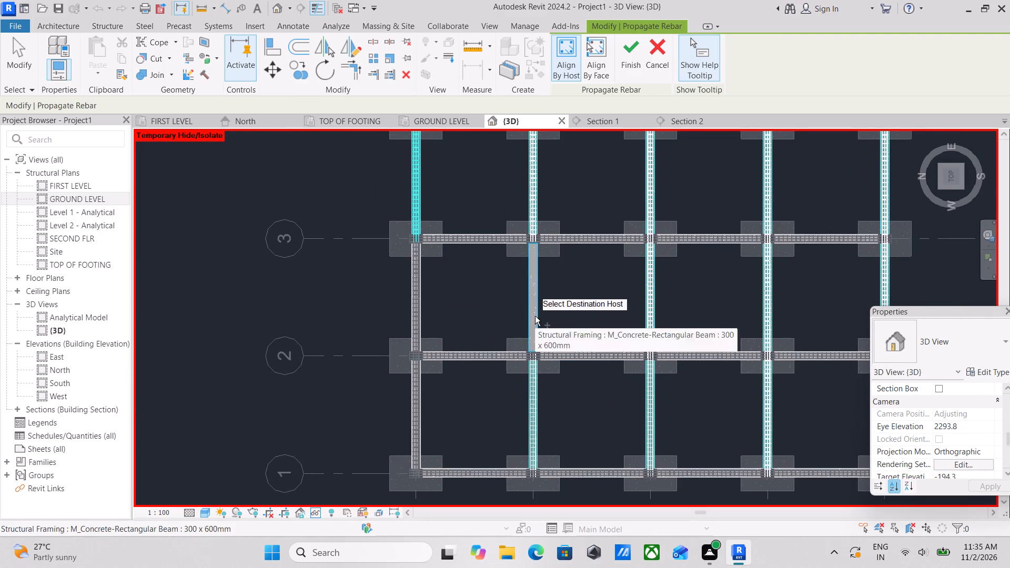
{"action": "left_click", "coordinate": [535, 316]}
{"action": "middle_click_drag", "start_coordinate": [537, 315], "coordinate": [526, 382]}
{"action": "scroll", "coordinate": [548, 281], "scroll_direction": "down", "scroll_amount": 2}
{"action": "middle_click_drag", "start_coordinate": [548, 281], "coordinate": [539, 347]}
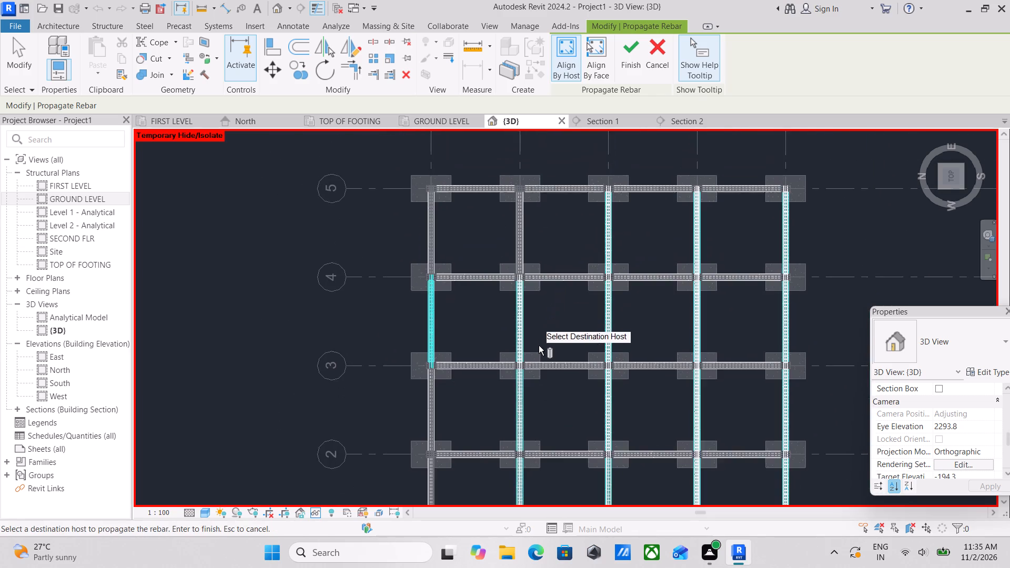
{"action": "scroll", "coordinate": [545, 336], "scroll_direction": "down", "scroll_amount": 3}
{"action": "middle_click_drag", "start_coordinate": [545, 336], "coordinate": [550, 214]}
{"action": "scroll", "coordinate": [595, 379], "scroll_direction": "up", "scroll_amount": 4}
{"action": "scroll", "coordinate": [652, 305], "scroll_direction": "up", "scroll_amount": 2}
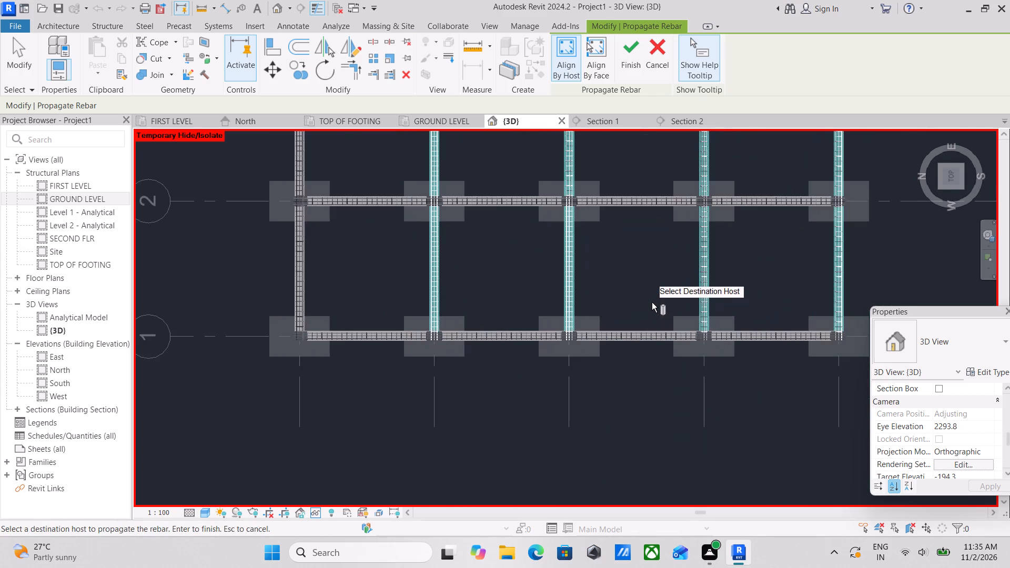
{"action": "scroll", "coordinate": [642, 295], "scroll_direction": "up", "scroll_amount": 2}
{"action": "scroll", "coordinate": [642, 293], "scroll_direction": "down", "scroll_amount": 1}
{"action": "middle_click_drag", "start_coordinate": [640, 298], "coordinate": [621, 382]}
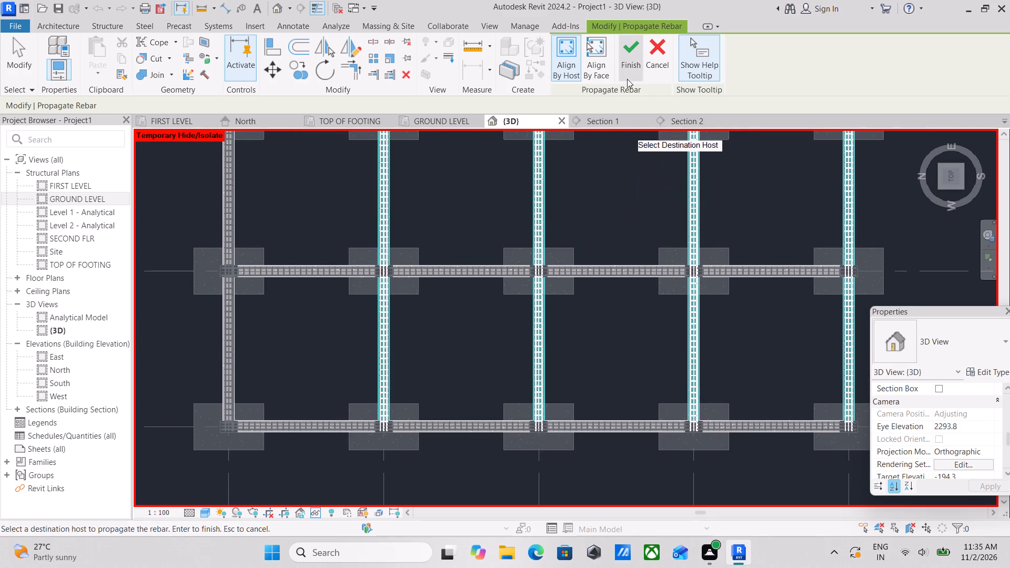
{"action": "left_click", "coordinate": [630, 54]}
Select all instances of the 13M rebar from a corner beam's M_T1 stirrups and temporarily hide them in the 3D view.
{"action": "scroll", "coordinate": [595, 231], "scroll_direction": "down", "scroll_amount": 6}
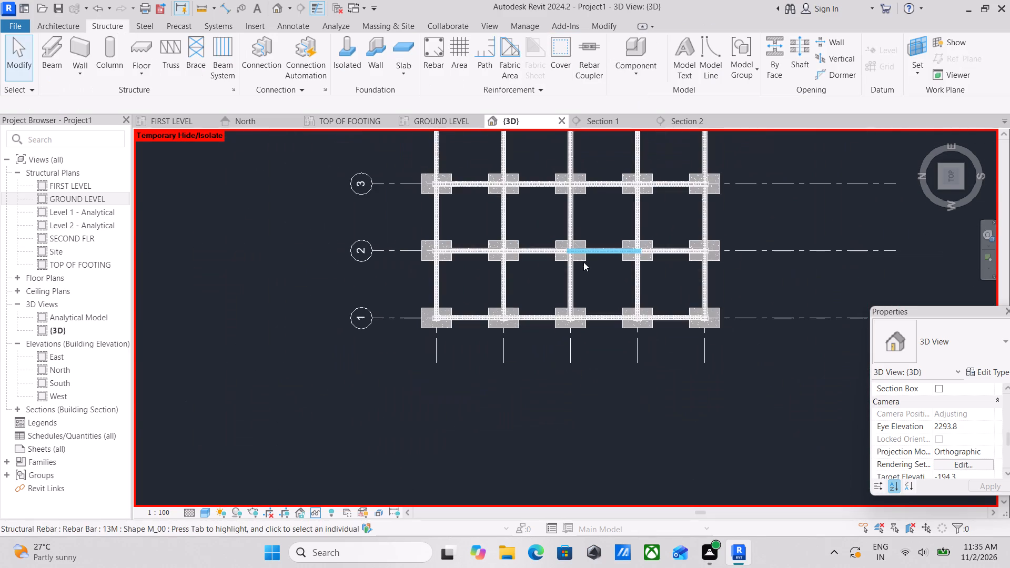
{"action": "middle_click_drag", "start_coordinate": [584, 264], "coordinate": [517, 105], "text": "shift"}
{"action": "middle_click_drag", "start_coordinate": [530, 277], "coordinate": [506, 102], "text": "shift"}
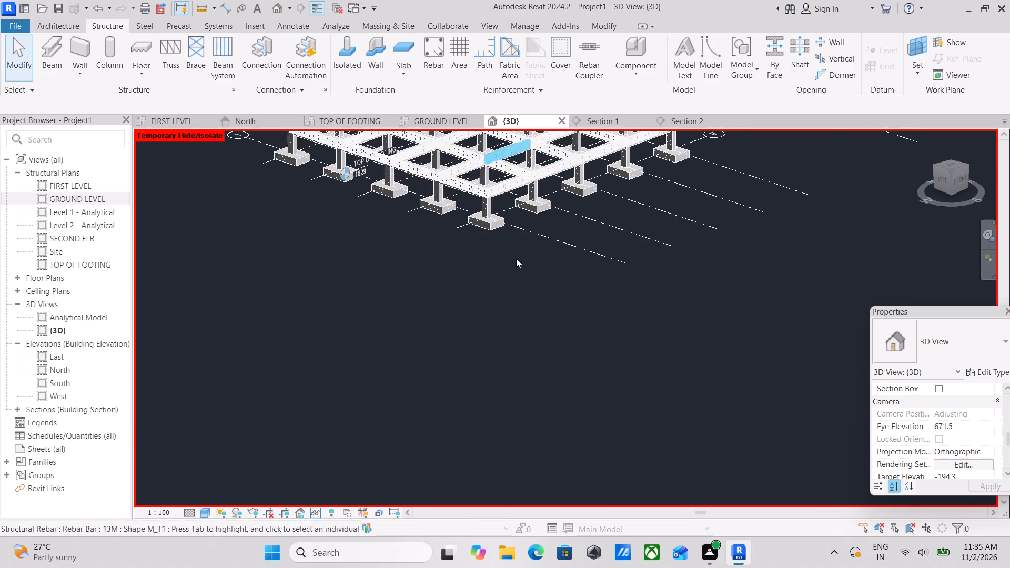
{"action": "middle_click_drag", "start_coordinate": [525, 274], "coordinate": [562, 414]}
{"action": "scroll", "coordinate": [571, 344], "scroll_direction": "up", "scroll_amount": 13}
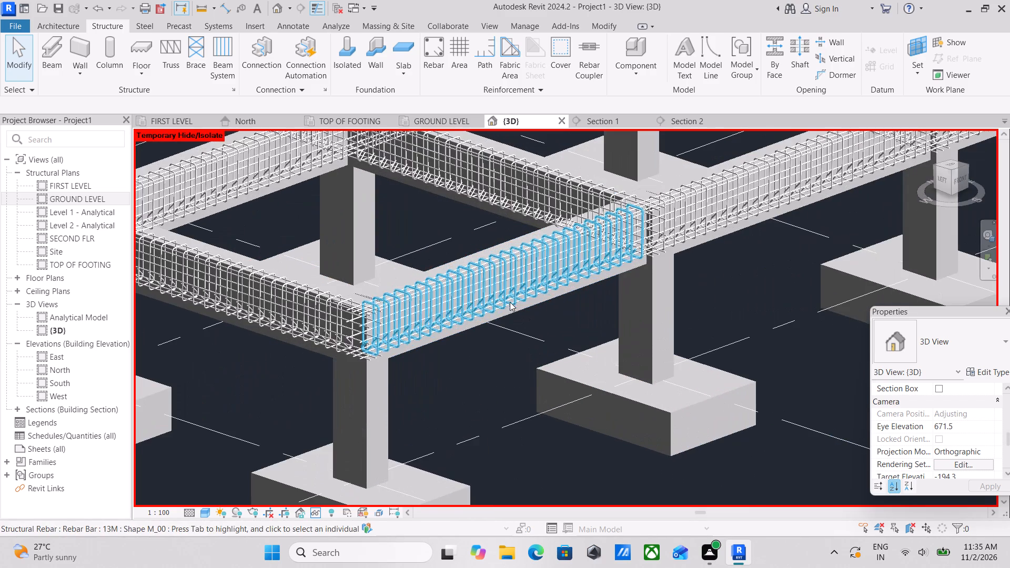
{"action": "left_click", "coordinate": [482, 266]}
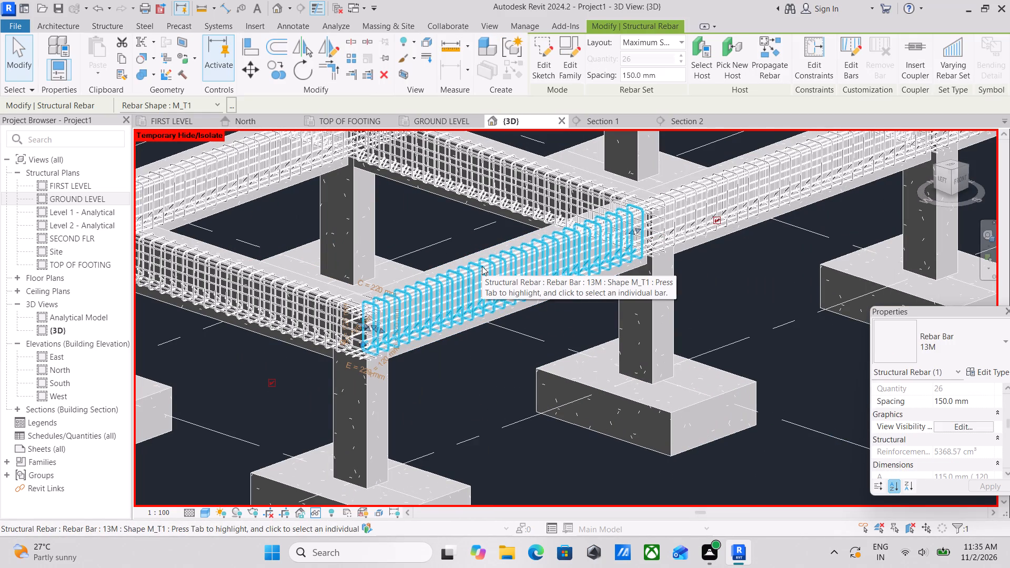
{"action": "type", "text": "SA"}
{"action": "scroll", "coordinate": [482, 266], "scroll_direction": "down", "scroll_amount": 5}
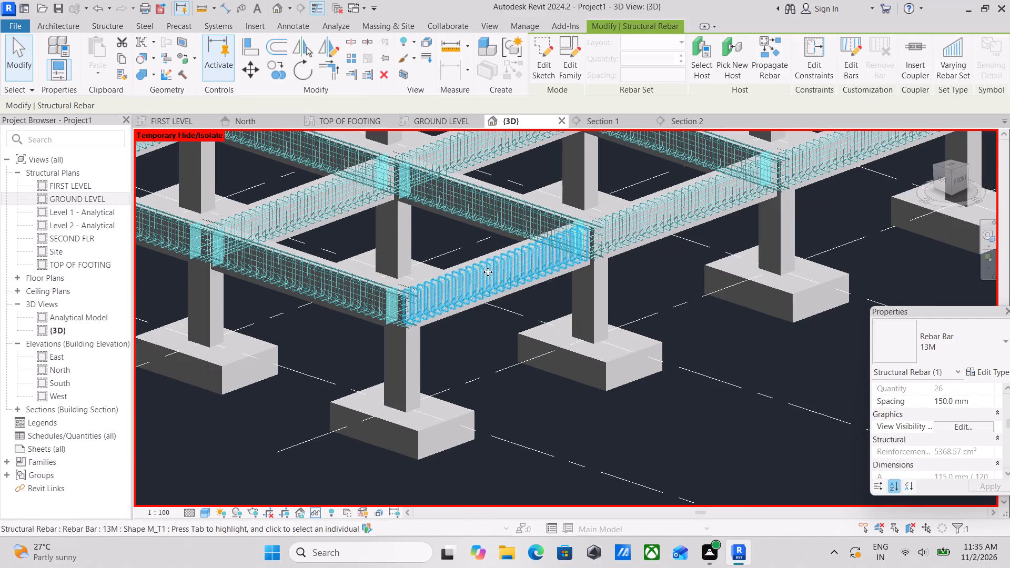
{"action": "middle_click_drag", "start_coordinate": [488, 273], "coordinate": [542, 361]}
{"action": "scroll", "coordinate": [558, 315], "scroll_direction": "down", "scroll_amount": 5}
{"action": "middle_click_drag", "start_coordinate": [558, 315], "coordinate": [558, 323]}
{"action": "scroll", "coordinate": [559, 324], "scroll_direction": "down", "scroll_amount": 1}
{"action": "type", "text": "HH"}
{"action": "scroll", "coordinate": [549, 321], "scroll_direction": "down", "scroll_amount": 2}
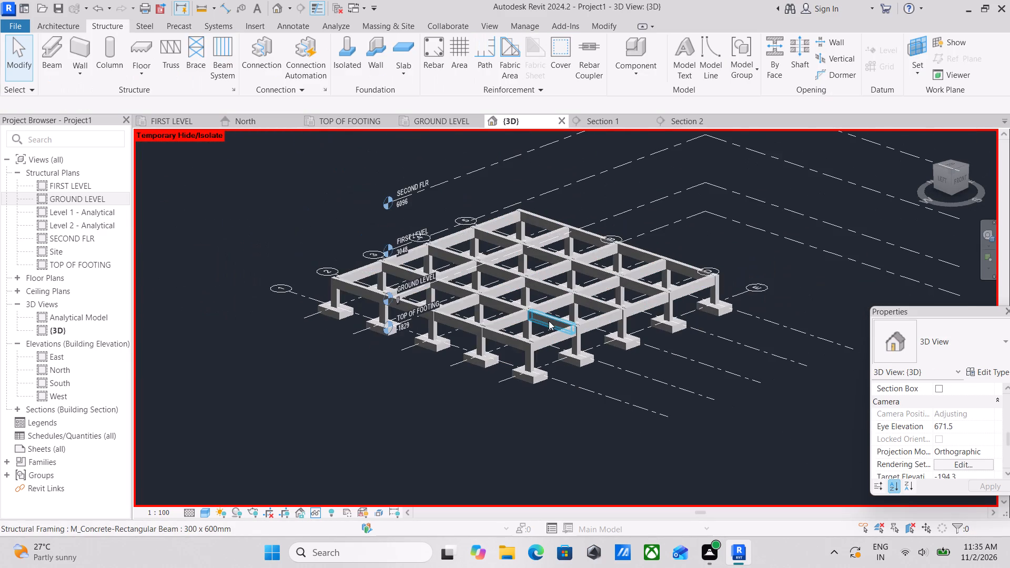
Set the 3D view to the left side and extend the SECOND FLR level line so its head sits outside grid A.
{"action": "middle_click_drag", "start_coordinate": [508, 319], "coordinate": [503, 384], "text": "shift"}
{"action": "middle_click_drag", "start_coordinate": [539, 334], "coordinate": [585, 403], "text": "shift"}
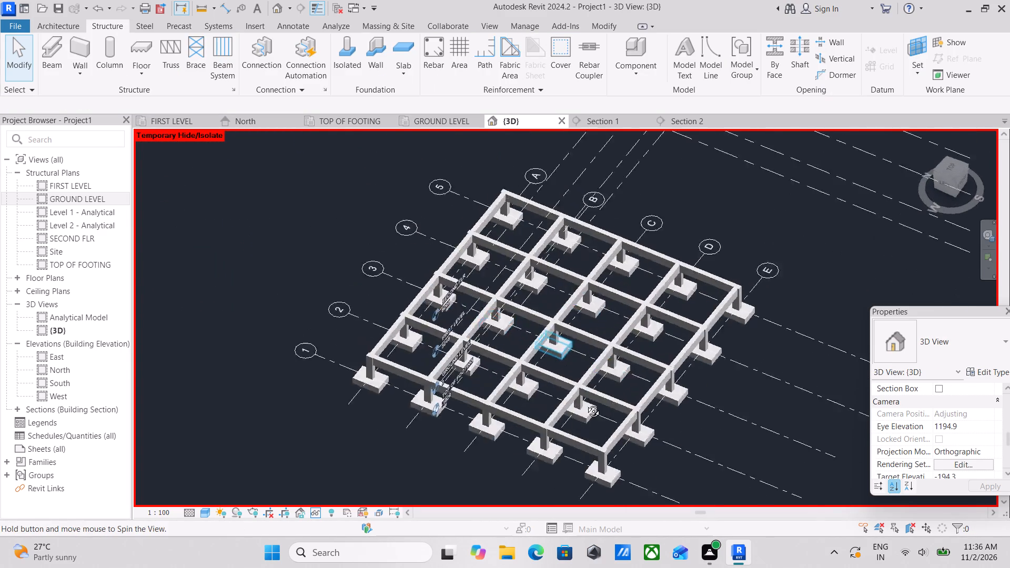
{"action": "middle_click_drag", "start_coordinate": [585, 403], "coordinate": [643, 469], "text": "shift"}
{"action": "scroll", "coordinate": [656, 388], "scroll_direction": "down", "scroll_amount": 3}
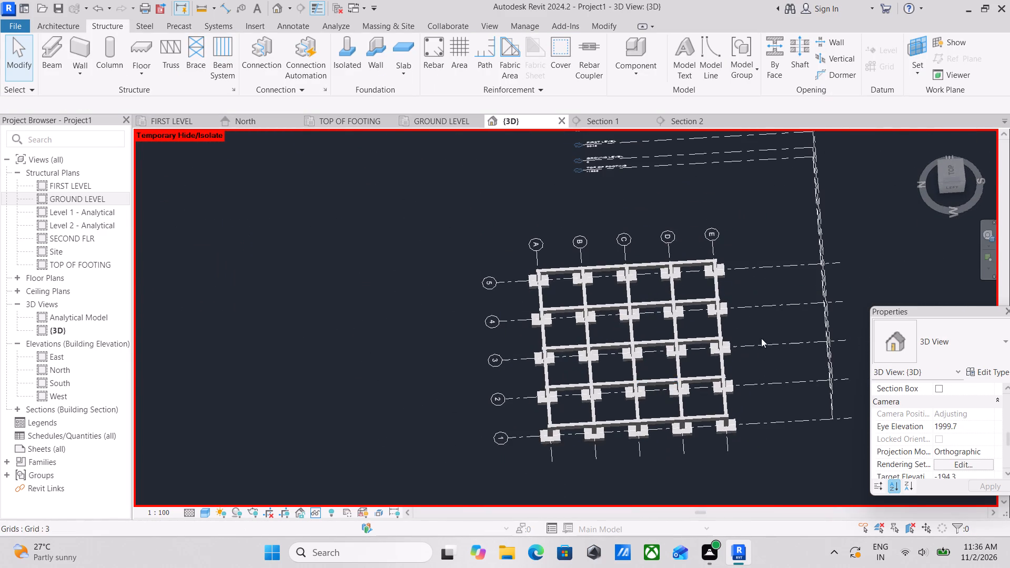
{"action": "left_click", "coordinate": [951, 189]}
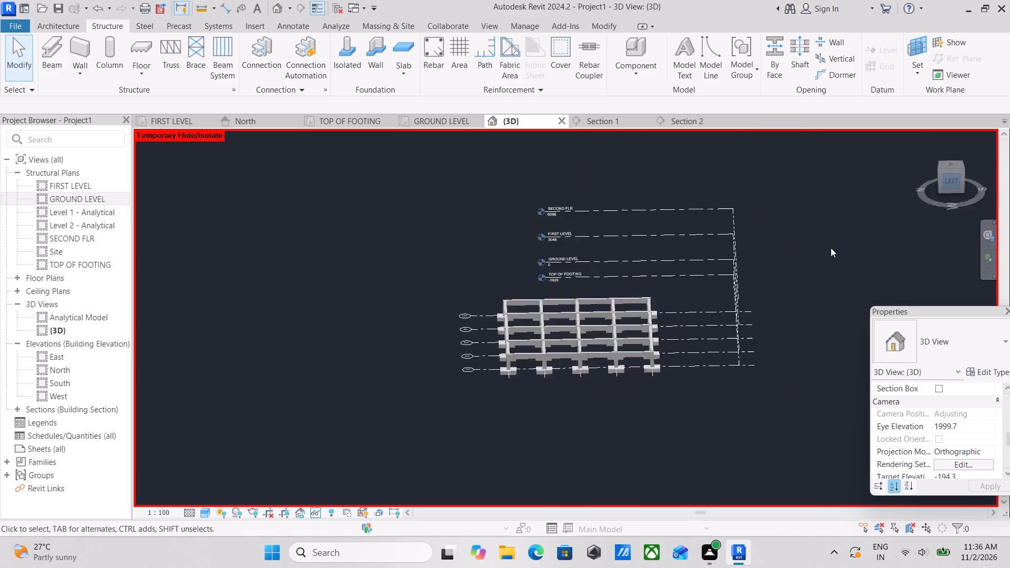
{"action": "scroll", "coordinate": [642, 302], "scroll_direction": "up", "scroll_amount": 3}
{"action": "scroll", "coordinate": [605, 330], "scroll_direction": "up", "scroll_amount": 3}
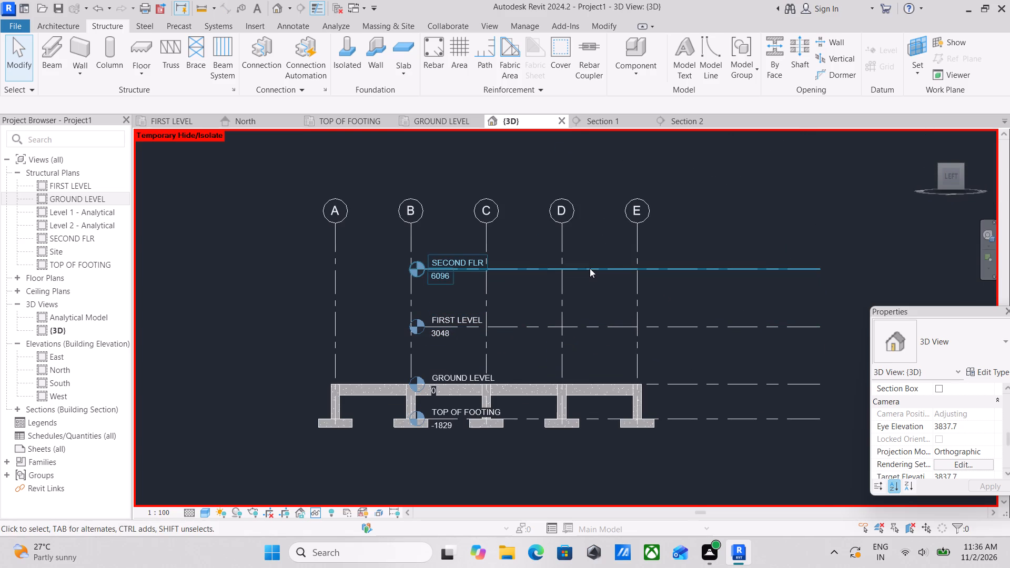
{"action": "left_click", "coordinate": [590, 268]}
{"action": "middle_click_drag", "start_coordinate": [536, 277], "coordinate": [707, 268]}
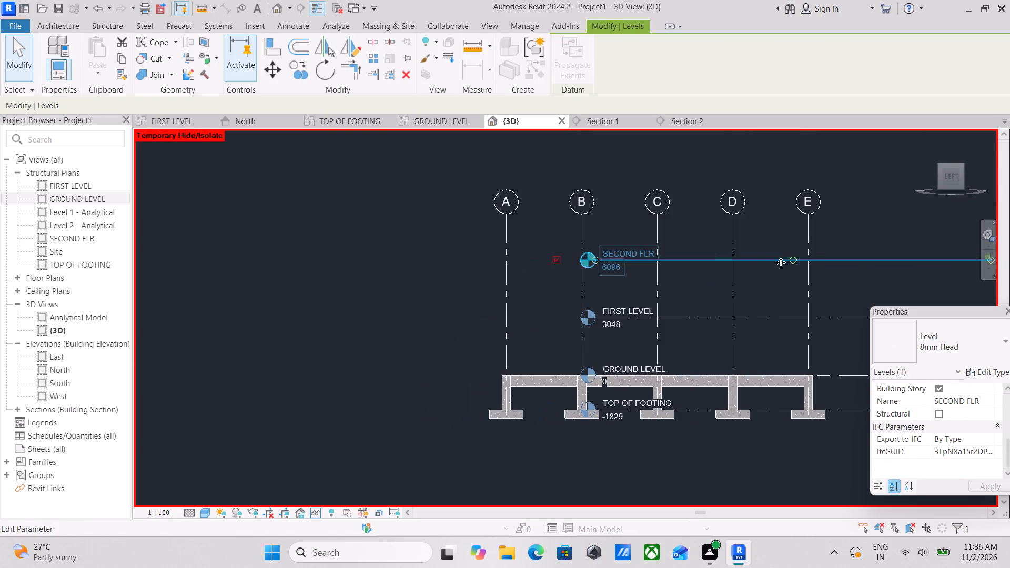
{"action": "scroll", "coordinate": [574, 295], "scroll_direction": "up", "scroll_amount": 3}
{"action": "scroll", "coordinate": [619, 257], "scroll_direction": "up", "scroll_amount": 2}
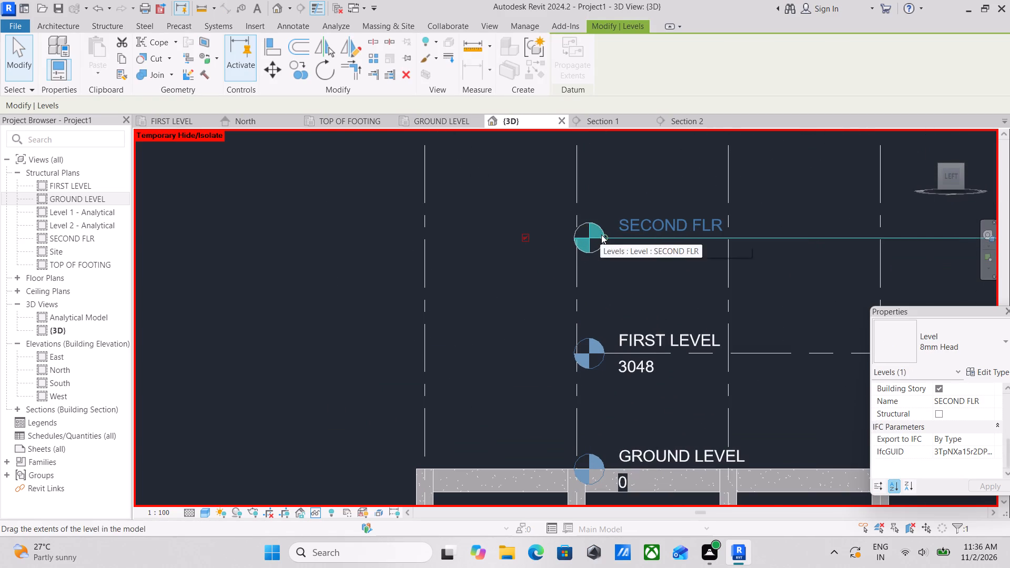
{"action": "left_click_drag", "start_coordinate": [601, 235], "coordinate": [261, 262]}
{"action": "scroll", "coordinate": [304, 271], "scroll_direction": "down", "scroll_amount": 2}
{"action": "middle_click_drag", "start_coordinate": [304, 271], "coordinate": [336, 255]}
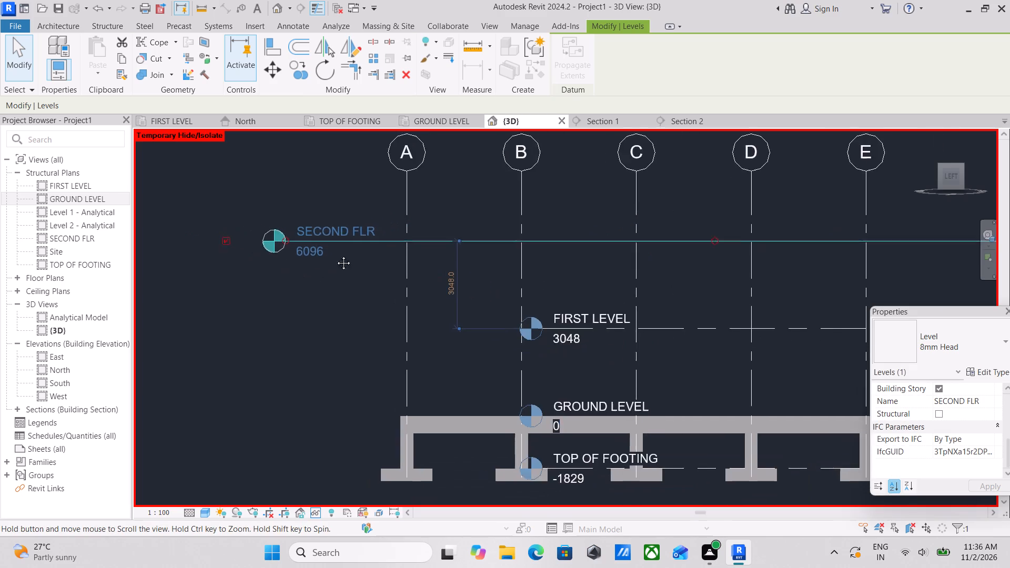
{"action": "middle_click_drag", "start_coordinate": [336, 255], "coordinate": [405, 200]}
{"action": "scroll", "coordinate": [401, 227], "scroll_direction": "down", "scroll_amount": 4}
{"action": "key", "text": "Escape"}
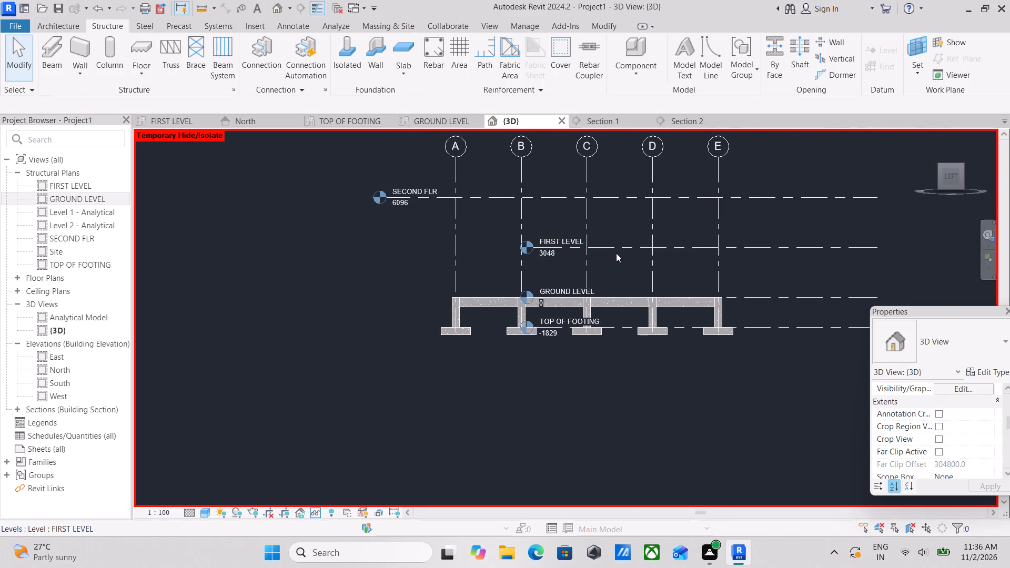
Extend the FIRST LEVEL line so its head sits outside grid A, roughly below the SECOND FLR head.
{"action": "left_click", "coordinate": [616, 248]}
{"action": "scroll", "coordinate": [608, 244], "scroll_direction": "up", "scroll_amount": 3}
{"action": "scroll", "coordinate": [623, 244], "scroll_direction": "down", "scroll_amount": 2}
{"action": "middle_click_drag", "start_coordinate": [623, 244], "coordinate": [754, 205]}
{"action": "scroll", "coordinate": [659, 211], "scroll_direction": "up", "scroll_amount": 3}
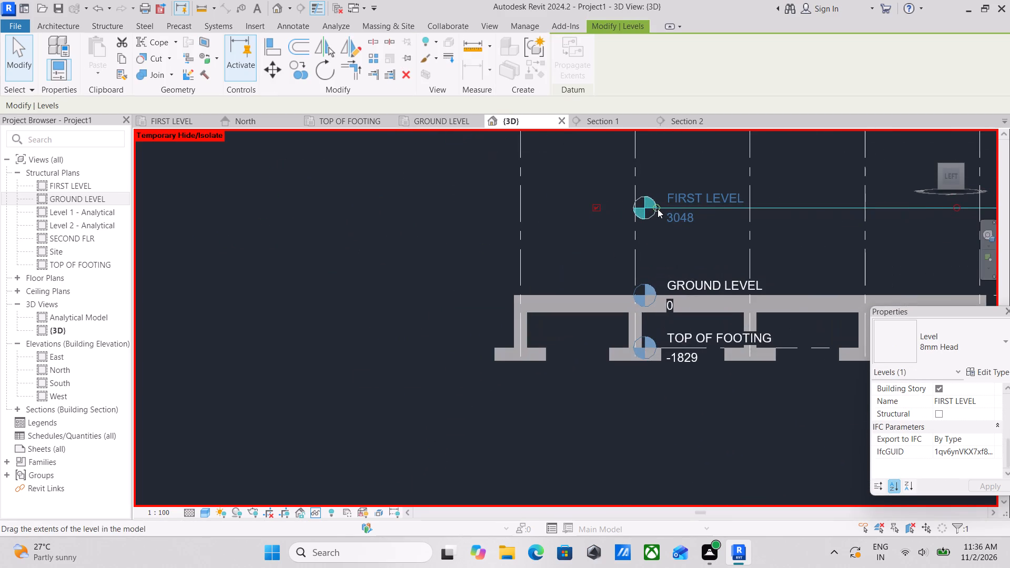
{"action": "left_click_drag", "start_coordinate": [654, 208], "coordinate": [378, 218]}
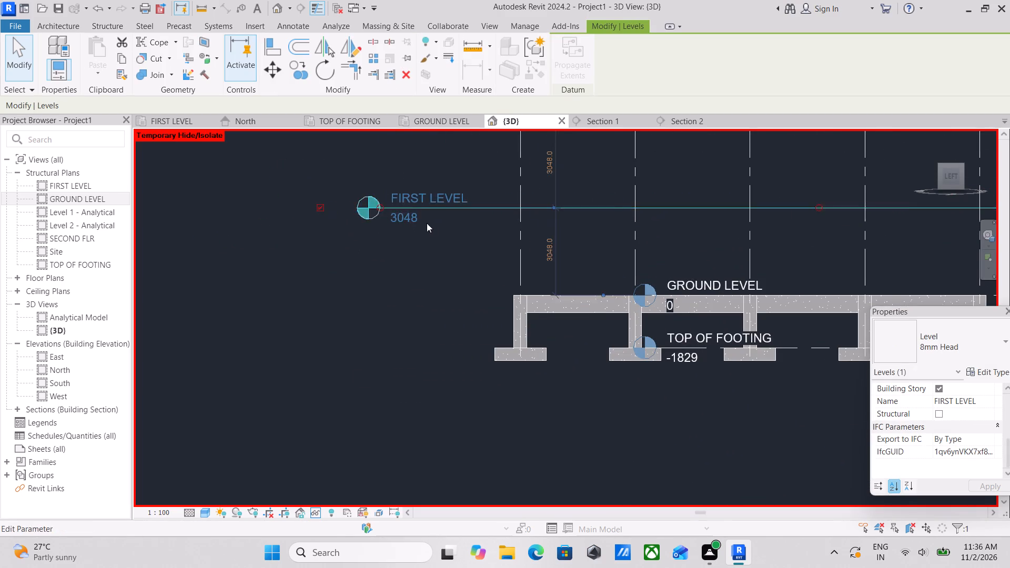
{"action": "scroll", "coordinate": [431, 224], "scroll_direction": "down", "scroll_amount": 3}
{"action": "key", "text": "Escape"}
Extend the GROUND LEVEL line so its head sits outside grid A, roughly below the FIRST LEVEL head.
{"action": "left_click", "coordinate": [813, 268]}
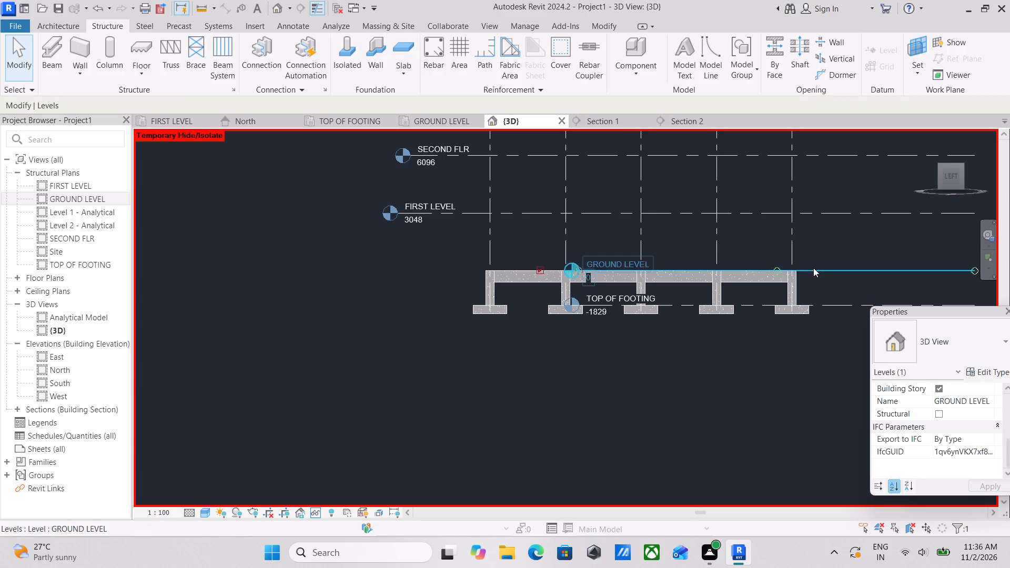
{"action": "scroll", "coordinate": [725, 262], "scroll_direction": "up", "scroll_amount": 3}
{"action": "middle_click_drag", "start_coordinate": [678, 234], "coordinate": [818, 186]}
{"action": "scroll", "coordinate": [653, 212], "scroll_direction": "up", "scroll_amount": 2}
{"action": "middle_click_drag", "start_coordinate": [664, 202], "coordinate": [742, 193]}
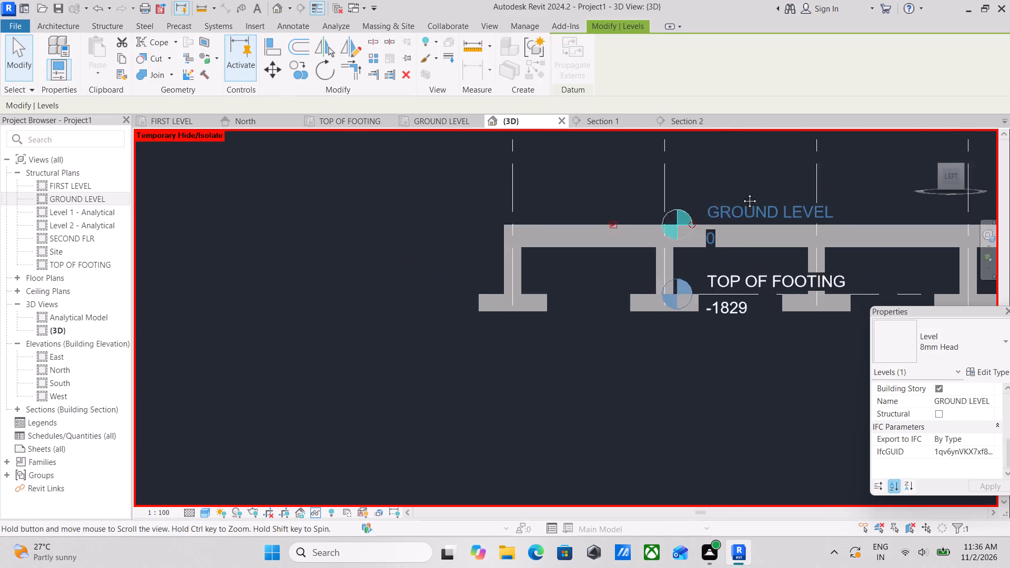
{"action": "middle_click_drag", "start_coordinate": [742, 193], "coordinate": [745, 192]}
{"action": "left_click_drag", "start_coordinate": [724, 220], "coordinate": [363, 209]}
{"action": "scroll", "coordinate": [411, 217], "scroll_direction": "down", "scroll_amount": 4}
{"action": "key", "text": "Escape"}
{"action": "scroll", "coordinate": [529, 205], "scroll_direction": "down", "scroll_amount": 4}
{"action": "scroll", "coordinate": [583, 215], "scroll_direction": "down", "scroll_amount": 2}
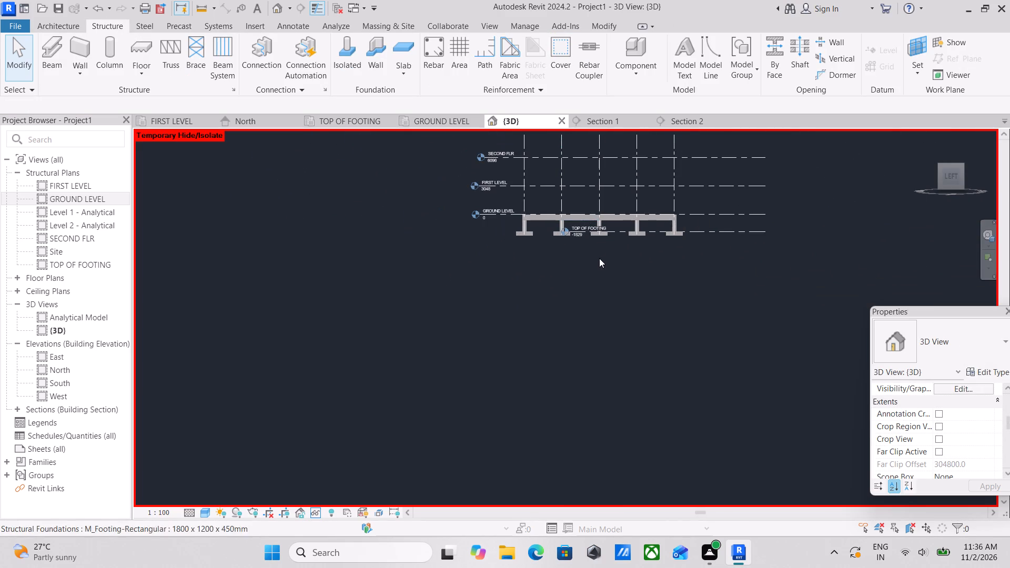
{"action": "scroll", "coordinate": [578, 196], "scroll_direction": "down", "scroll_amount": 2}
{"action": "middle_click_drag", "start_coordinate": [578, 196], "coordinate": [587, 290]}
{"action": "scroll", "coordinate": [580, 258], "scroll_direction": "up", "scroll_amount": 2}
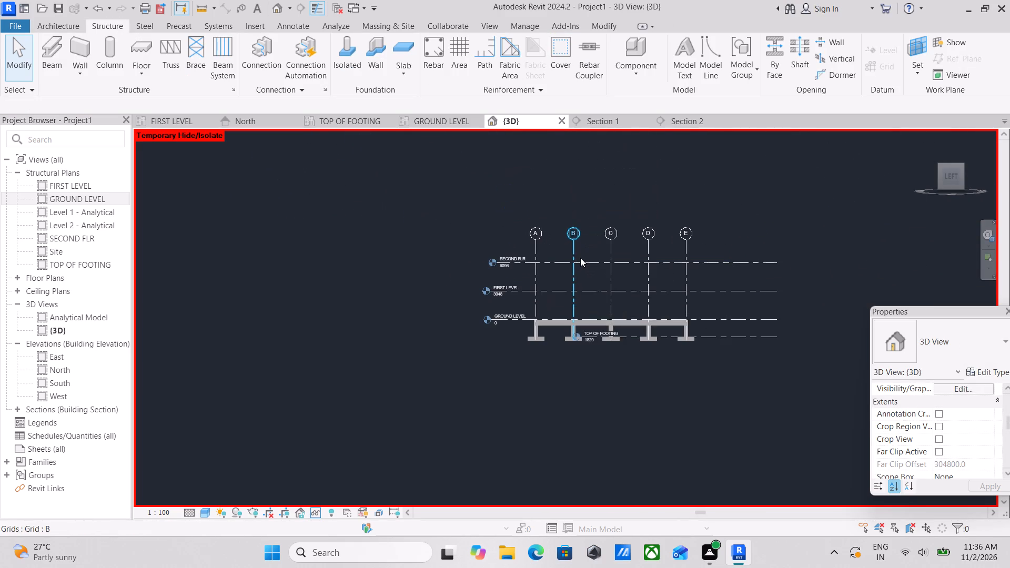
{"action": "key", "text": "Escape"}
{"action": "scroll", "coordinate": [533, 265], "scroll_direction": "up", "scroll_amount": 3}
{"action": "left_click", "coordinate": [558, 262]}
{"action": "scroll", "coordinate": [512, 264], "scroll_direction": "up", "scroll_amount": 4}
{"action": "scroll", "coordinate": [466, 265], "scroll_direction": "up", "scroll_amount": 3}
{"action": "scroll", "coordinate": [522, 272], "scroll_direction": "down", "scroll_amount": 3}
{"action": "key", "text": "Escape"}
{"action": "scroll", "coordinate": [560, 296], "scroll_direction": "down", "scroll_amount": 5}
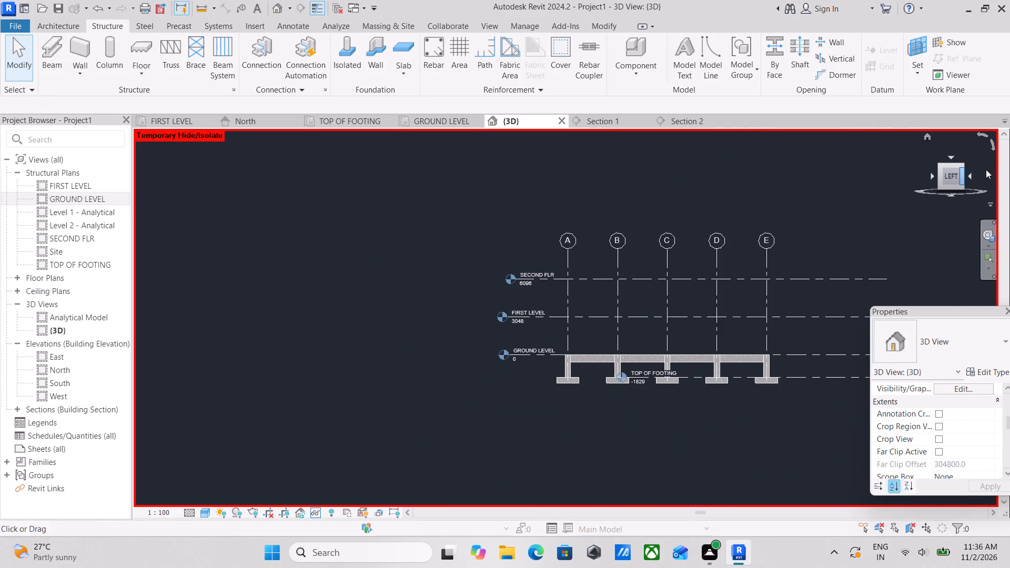
Examine the beam and footing grid in the 3D view from an isometric corner and from the top.
{"action": "left_click", "coordinate": [961, 165]}
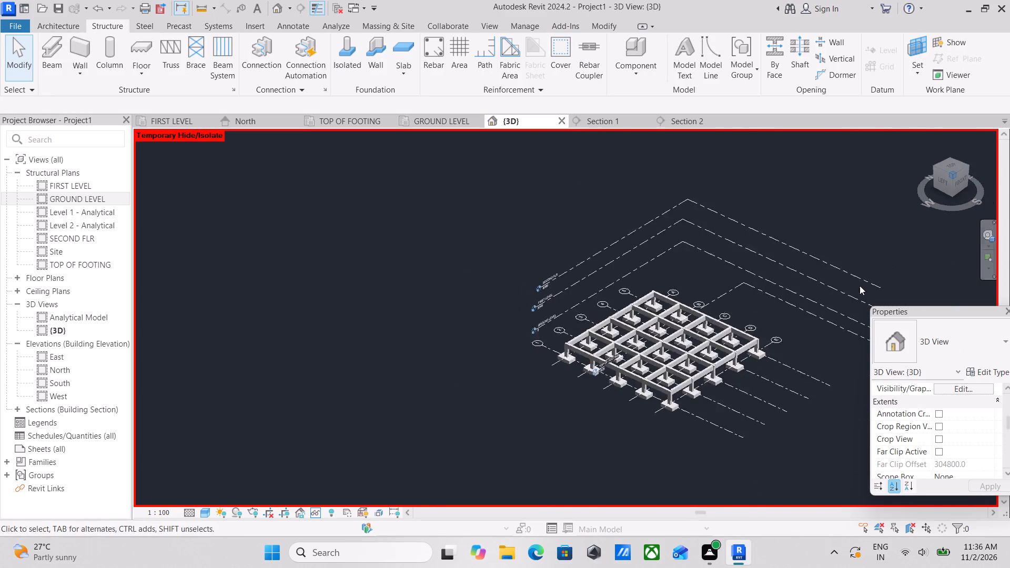
{"action": "scroll", "coordinate": [753, 344], "scroll_direction": "up", "scroll_amount": 4}
{"action": "key", "text": "Escape"}
{"action": "scroll", "coordinate": [579, 364], "scroll_direction": "up", "scroll_amount": 5}
{"action": "middle_click_drag", "start_coordinate": [579, 357], "coordinate": [833, 256]}
{"action": "scroll", "coordinate": [763, 292], "scroll_direction": "up", "scroll_amount": 1}
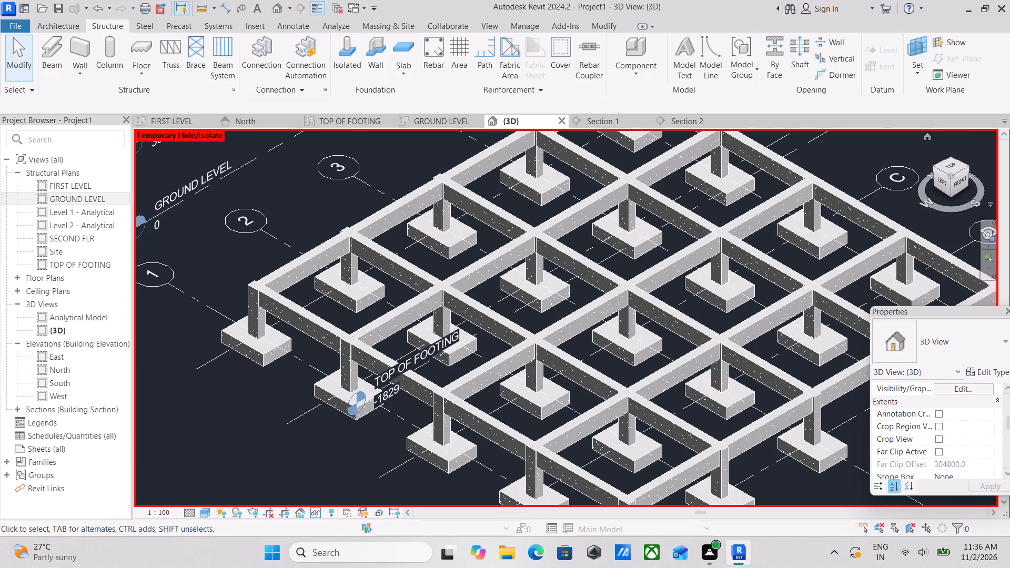
{"action": "left_click", "coordinate": [950, 165]}
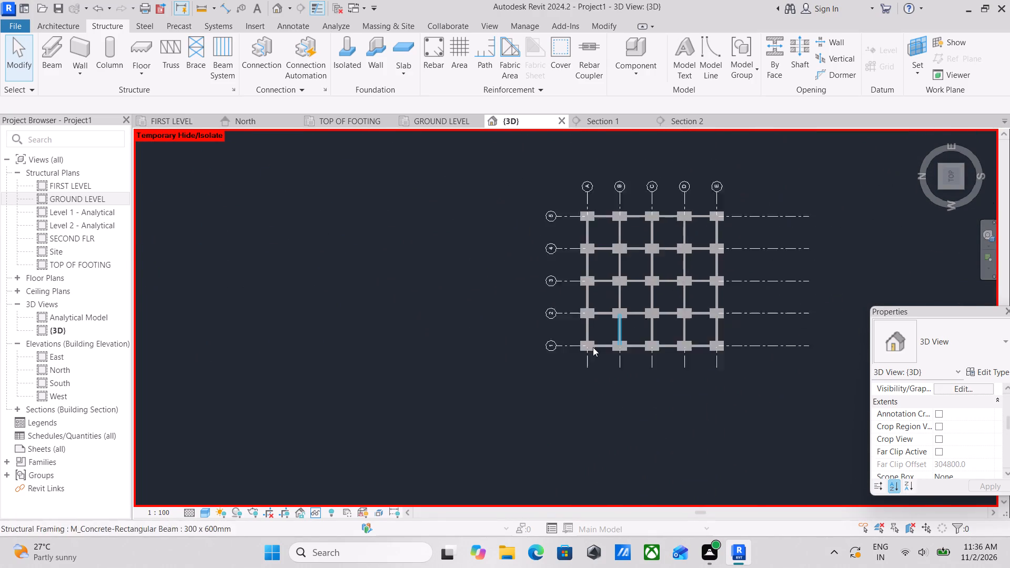
{"action": "scroll", "coordinate": [574, 359], "scroll_direction": "up", "scroll_amount": 3}
{"action": "scroll", "coordinate": [521, 342], "scroll_direction": "up", "scroll_amount": 3}
{"action": "scroll", "coordinate": [474, 328], "scroll_direction": "up", "scroll_amount": 1}
{"action": "middle_click_drag", "start_coordinate": [474, 327], "coordinate": [575, 326]}
{"action": "scroll", "coordinate": [497, 269], "scroll_direction": "up", "scroll_amount": 1}
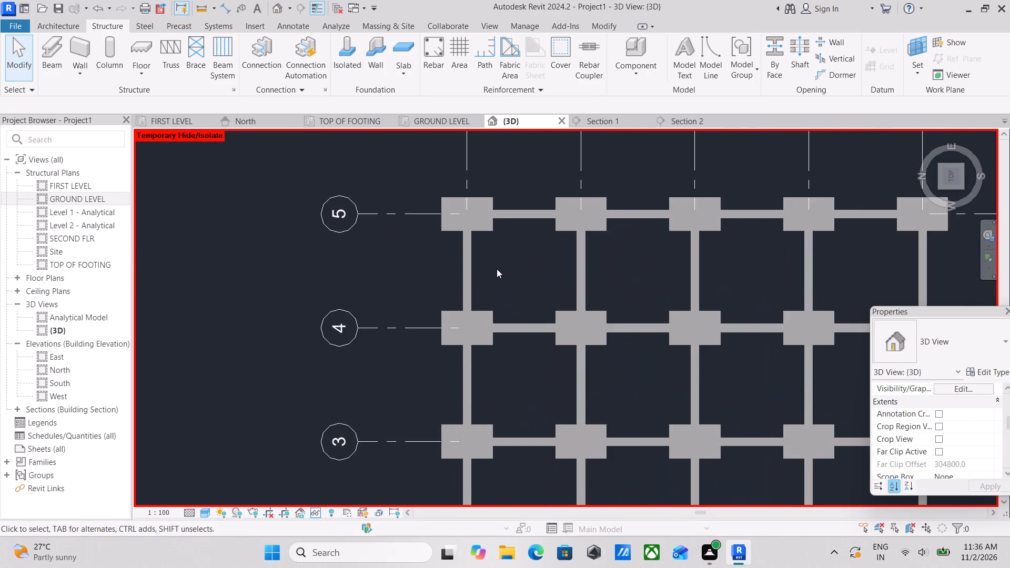
{"action": "scroll", "coordinate": [497, 269], "scroll_direction": "up", "scroll_amount": 3}
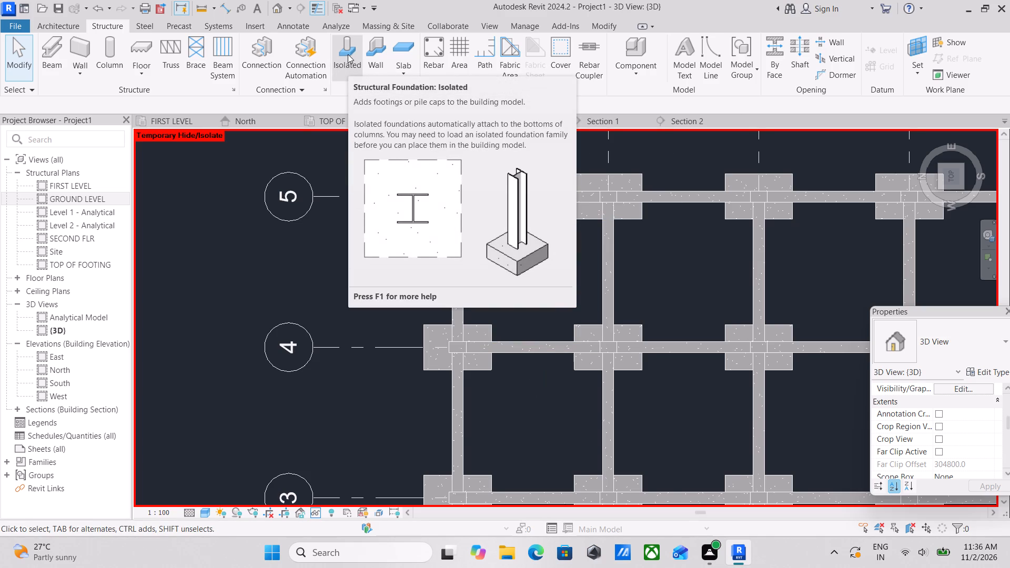
{"action": "scroll", "coordinate": [498, 234], "scroll_direction": "down", "scroll_amount": 2}
{"action": "middle_click_drag", "start_coordinate": [499, 234], "coordinate": [549, 253]}
{"action": "scroll", "coordinate": [499, 234], "scroll_direction": "down", "scroll_amount": 1}
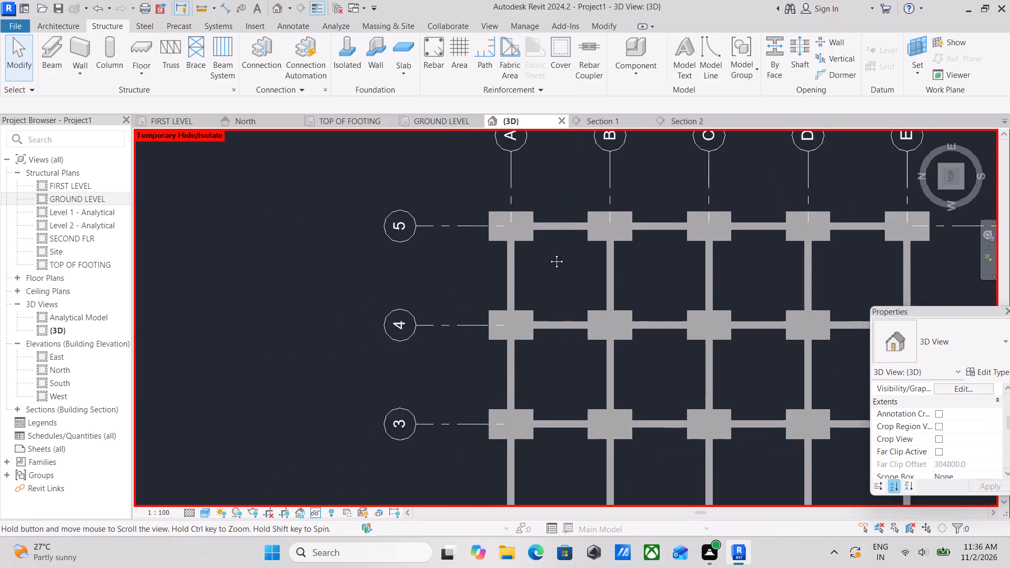
{"action": "middle_click_drag", "start_coordinate": [549, 253], "coordinate": [558, 256]}
{"action": "scroll", "coordinate": [582, 269], "scroll_direction": "up", "scroll_amount": 6}
{"action": "scroll", "coordinate": [596, 260], "scroll_direction": "down", "scroll_amount": 3}
{"action": "middle_click_drag", "start_coordinate": [587, 245], "coordinate": [564, 189]}
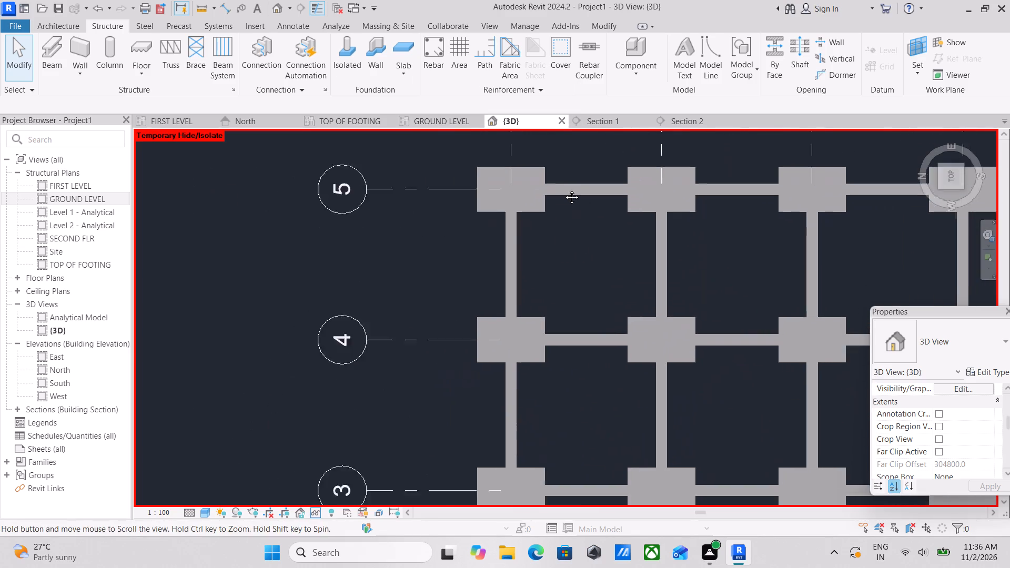
{"action": "middle_click_drag", "start_coordinate": [564, 189], "coordinate": [555, 146]}
{"action": "scroll", "coordinate": [560, 136], "scroll_direction": "up", "scroll_amount": 1}
{"action": "scroll", "coordinate": [565, 227], "scroll_direction": "down", "scroll_amount": 3}
{"action": "middle_click_drag", "start_coordinate": [563, 229], "coordinate": [513, 275]}
{"action": "scroll", "coordinate": [518, 288], "scroll_direction": "down", "scroll_amount": 3}
{"action": "middle_click_drag", "start_coordinate": [518, 288], "coordinate": [543, 269]}
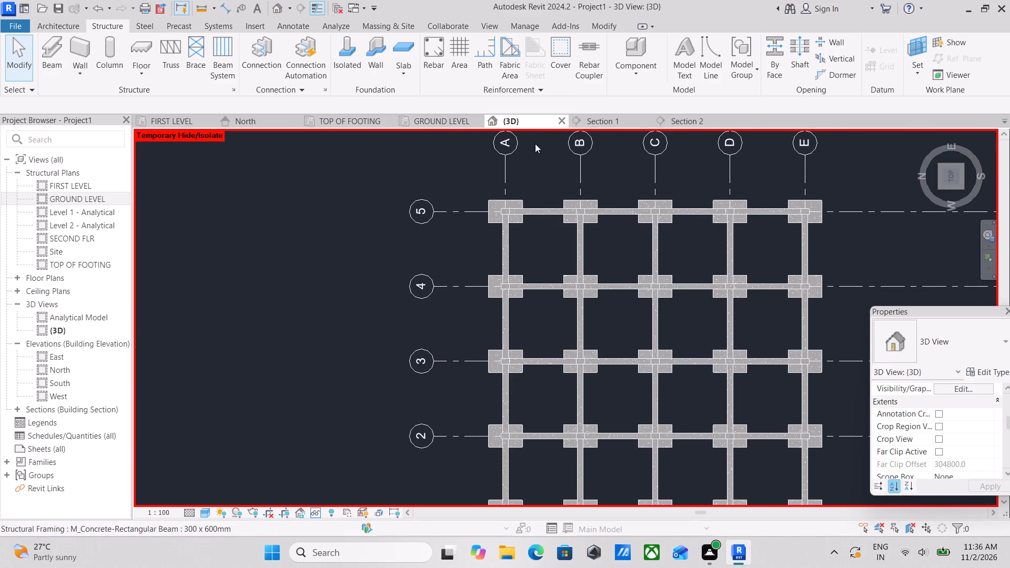
In the GROUND LEVEL plan, select all instances of the 13M rebar from a grid A beam and temporarily hide them.
{"action": "left_click", "coordinate": [430, 123]}
{"action": "scroll", "coordinate": [505, 292], "scroll_direction": "down", "scroll_amount": 9}
{"action": "middle_click_drag", "start_coordinate": [522, 290], "coordinate": [462, 267]}
{"action": "scroll", "coordinate": [421, 198], "scroll_direction": "up", "scroll_amount": 1}
{"action": "left_click", "coordinate": [494, 211]}
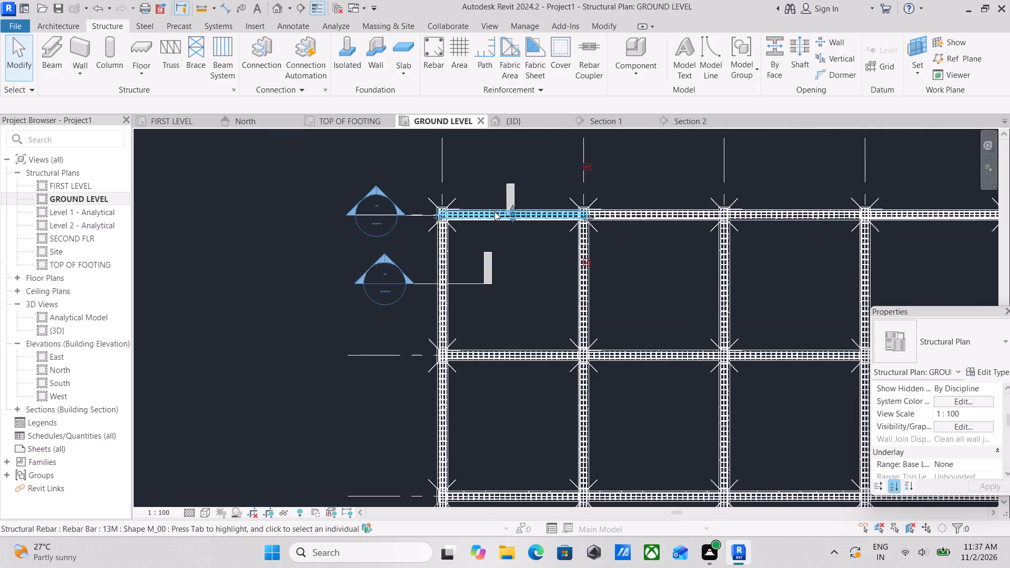
{"action": "scroll", "coordinate": [495, 212], "scroll_direction": "down", "scroll_amount": 2}
{"action": "middle_click_drag", "start_coordinate": [490, 212], "coordinate": [464, 209]}
{"action": "type", "text": "SA"}
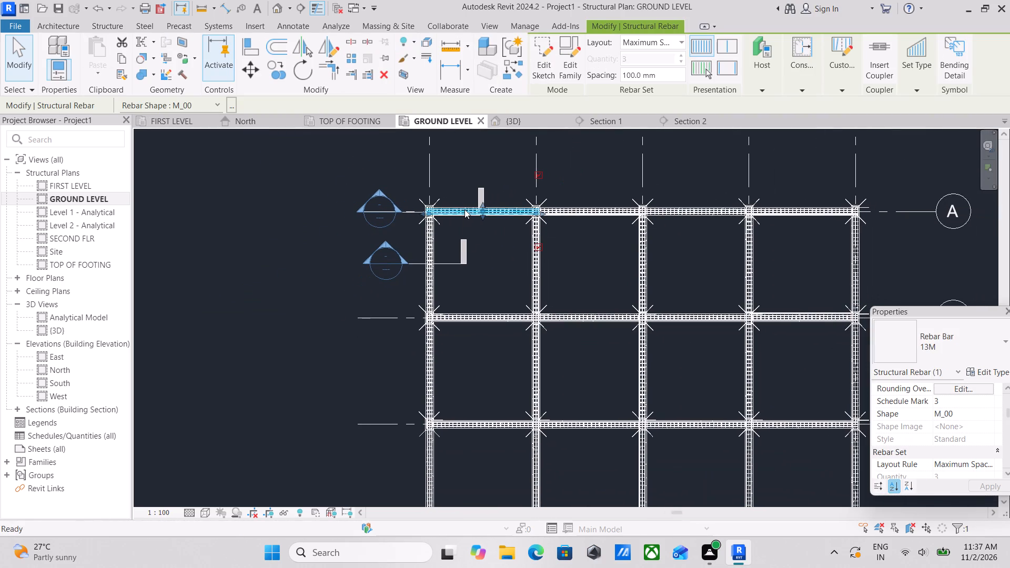
{"action": "type", "text": "HH"}
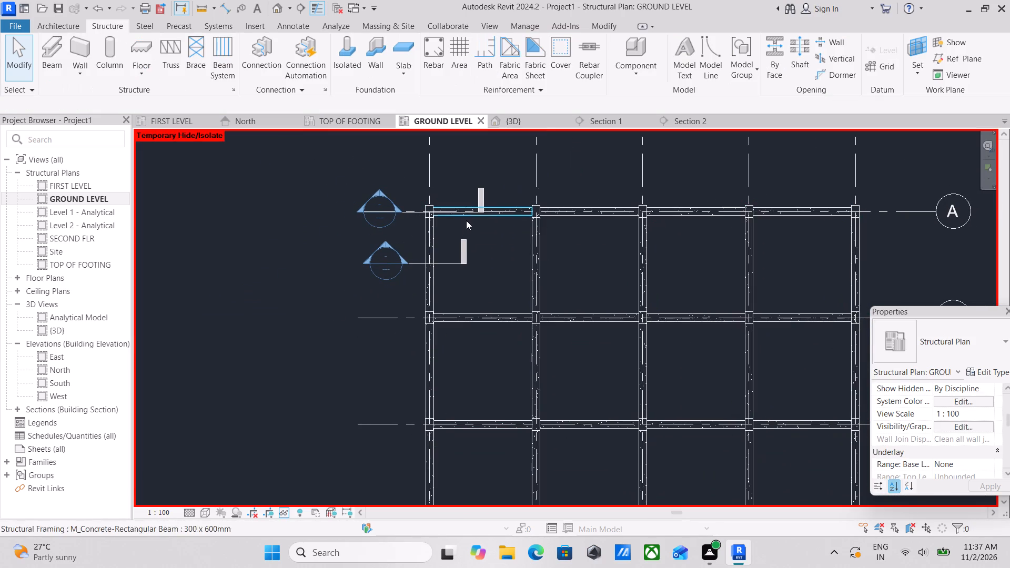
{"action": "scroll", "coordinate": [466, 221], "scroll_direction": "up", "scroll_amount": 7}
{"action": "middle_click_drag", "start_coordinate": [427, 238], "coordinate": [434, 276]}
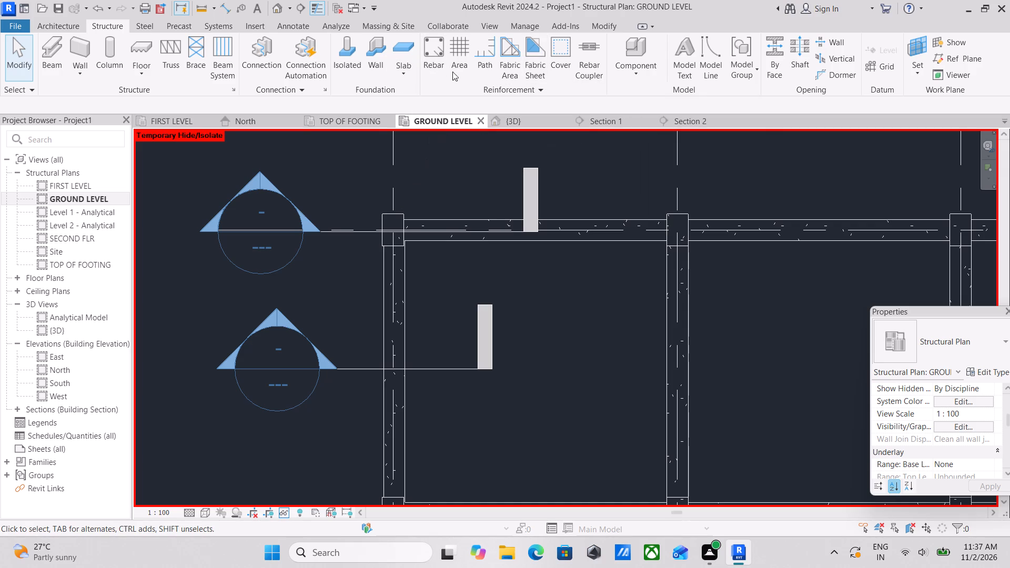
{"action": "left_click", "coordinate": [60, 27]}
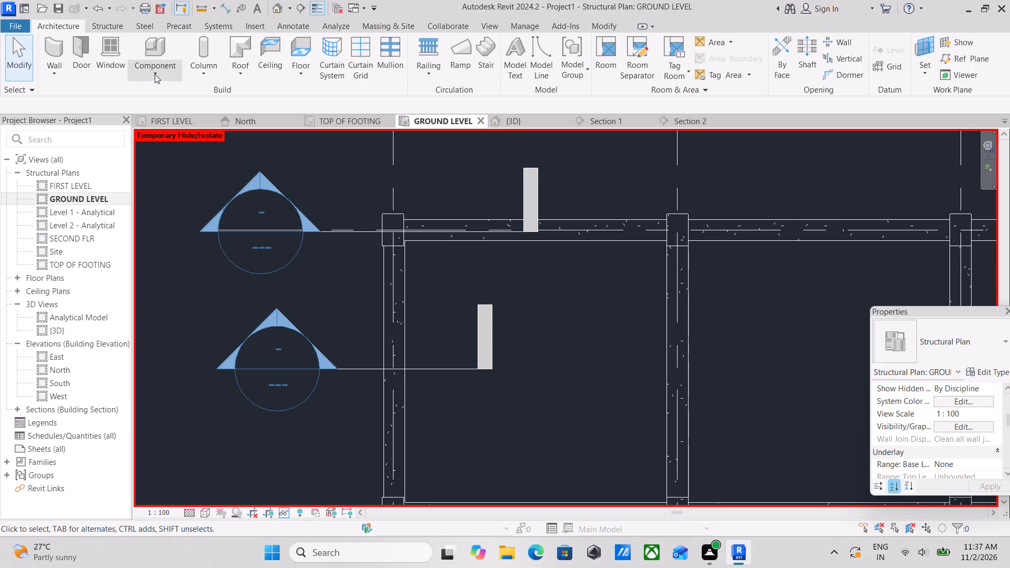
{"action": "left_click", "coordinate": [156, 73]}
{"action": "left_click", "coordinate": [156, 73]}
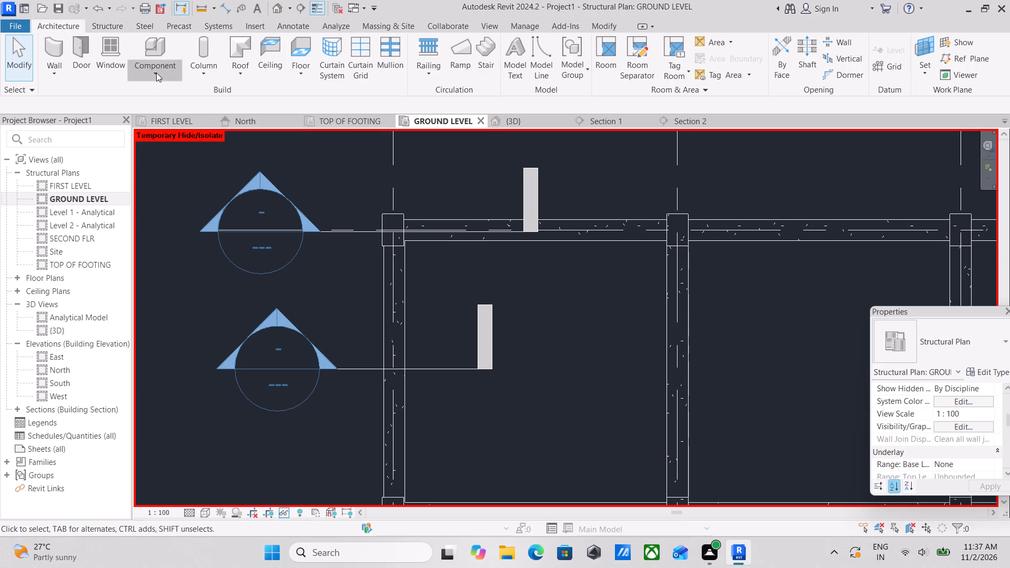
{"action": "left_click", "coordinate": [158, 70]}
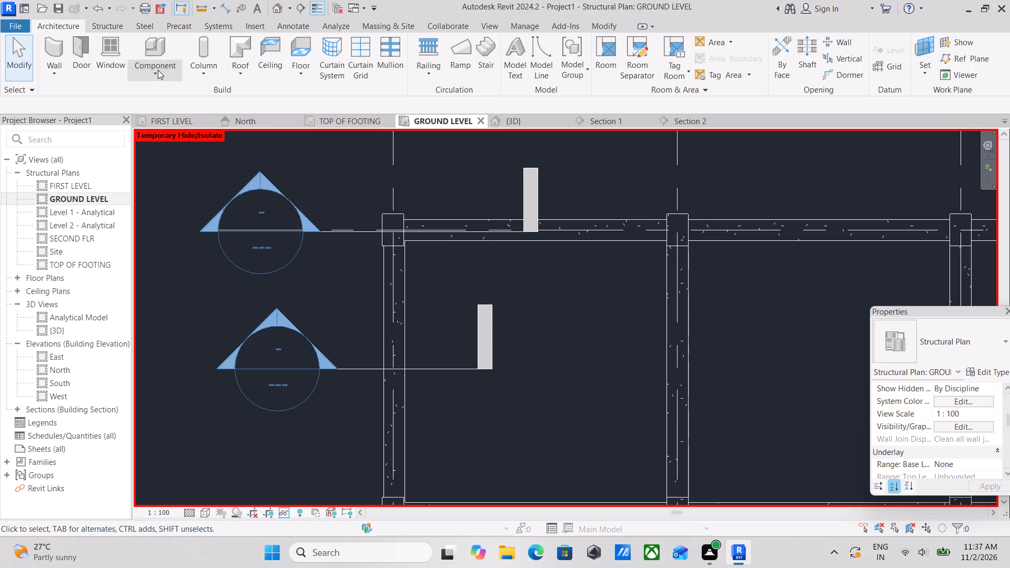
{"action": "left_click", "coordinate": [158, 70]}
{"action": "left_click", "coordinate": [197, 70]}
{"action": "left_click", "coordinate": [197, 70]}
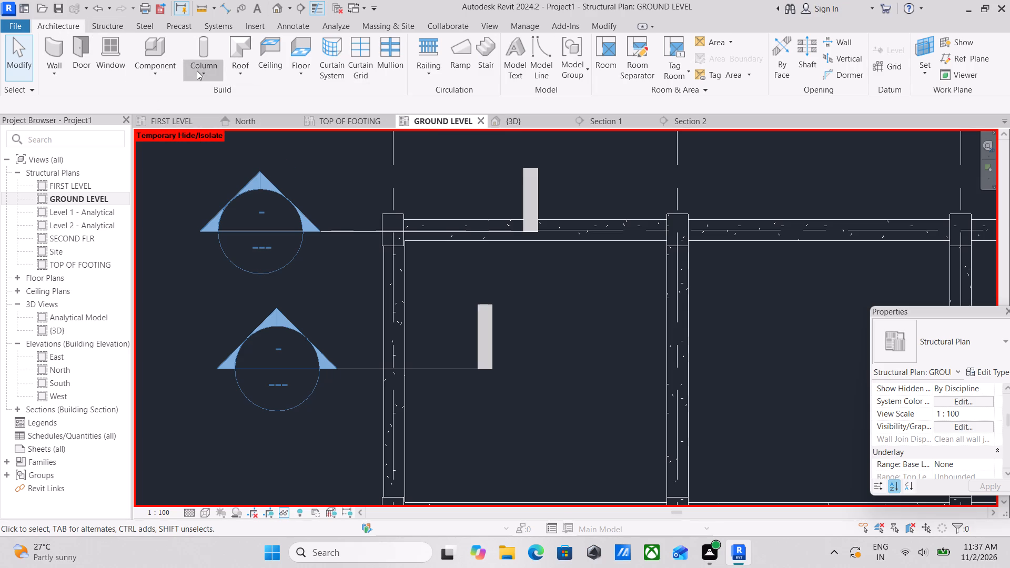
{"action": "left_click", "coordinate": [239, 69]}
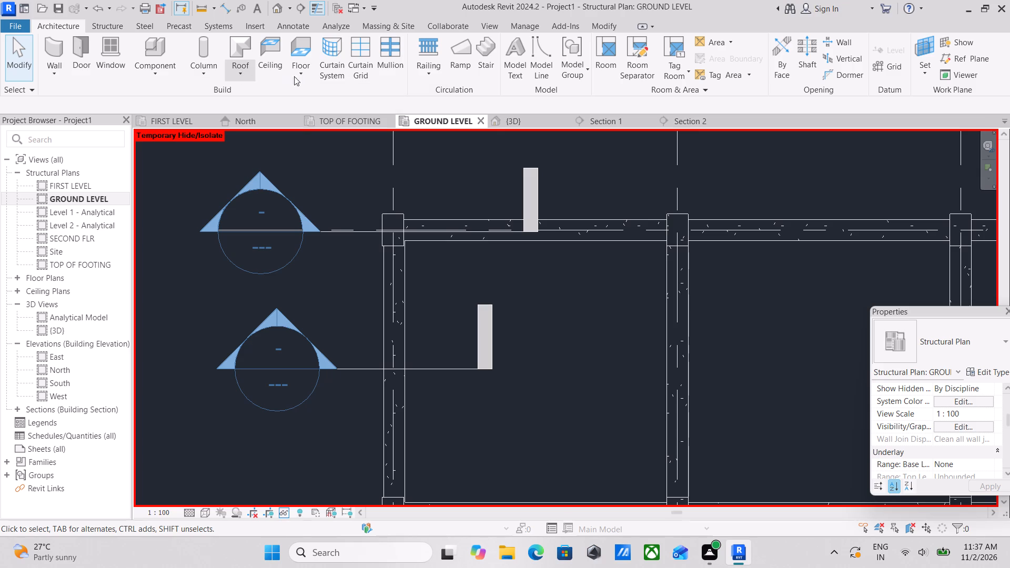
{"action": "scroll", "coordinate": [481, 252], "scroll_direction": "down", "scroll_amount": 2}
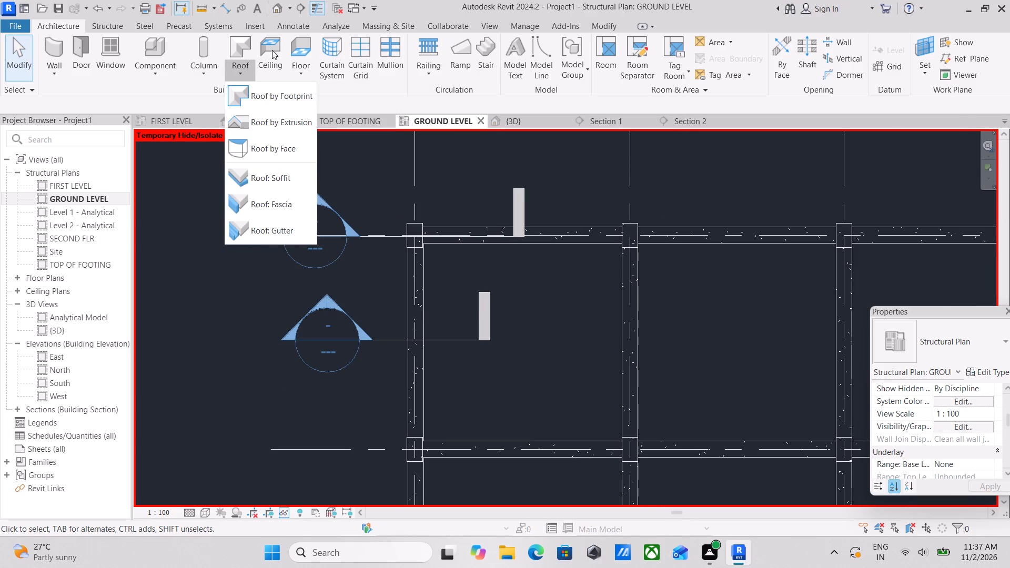
Start a Generic 300mm floor and sketch a 3700 x 3700 mm rectangular boundary inside the first bay between grids A and B.
{"action": "left_click", "coordinate": [99, 24]}
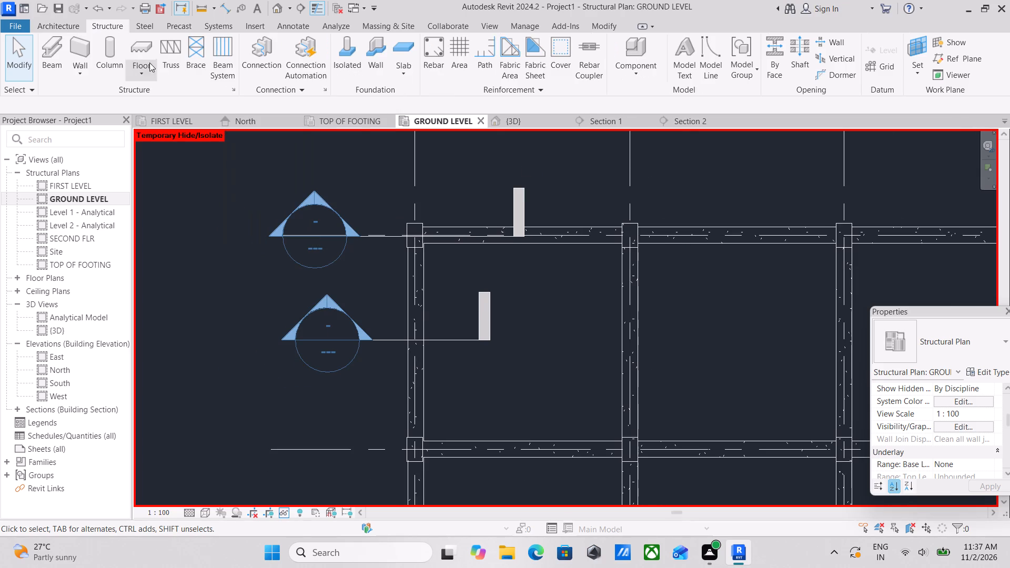
{"action": "left_click", "coordinate": [145, 71]}
{"action": "left_click", "coordinate": [155, 101]}
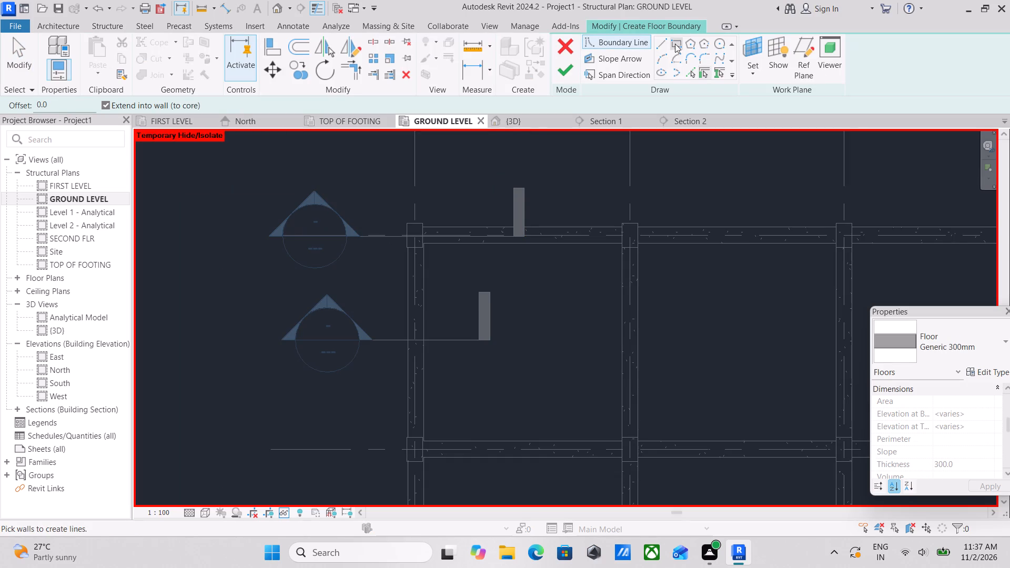
{"action": "left_click", "coordinate": [675, 43]}
{"action": "scroll", "coordinate": [430, 326], "scroll_direction": "up", "scroll_amount": 3}
{"action": "scroll", "coordinate": [432, 211], "scroll_direction": "up", "scroll_amount": 2}
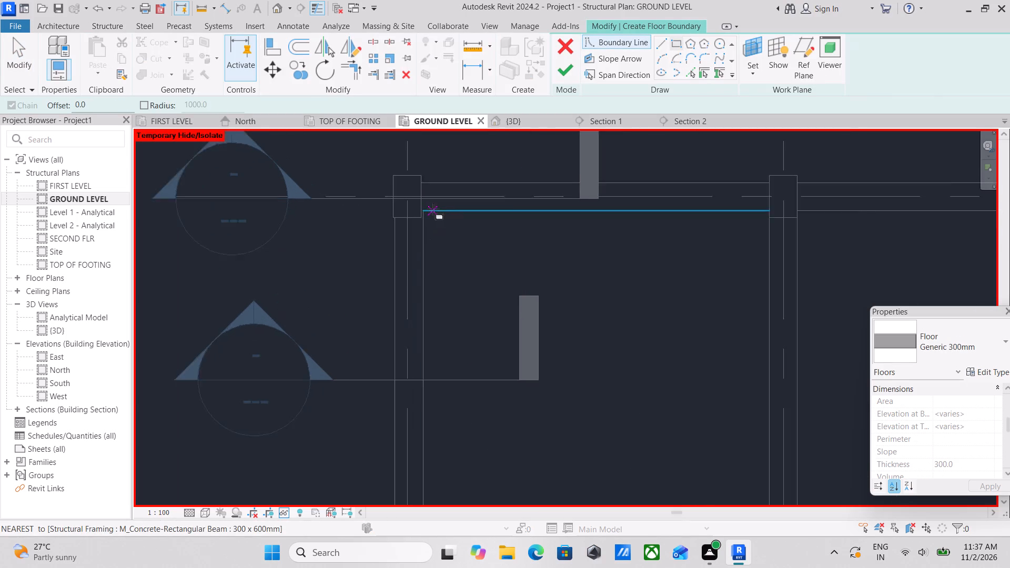
{"action": "scroll", "coordinate": [433, 209], "scroll_direction": "up", "scroll_amount": 1}
{"action": "left_click", "coordinate": [421, 210]}
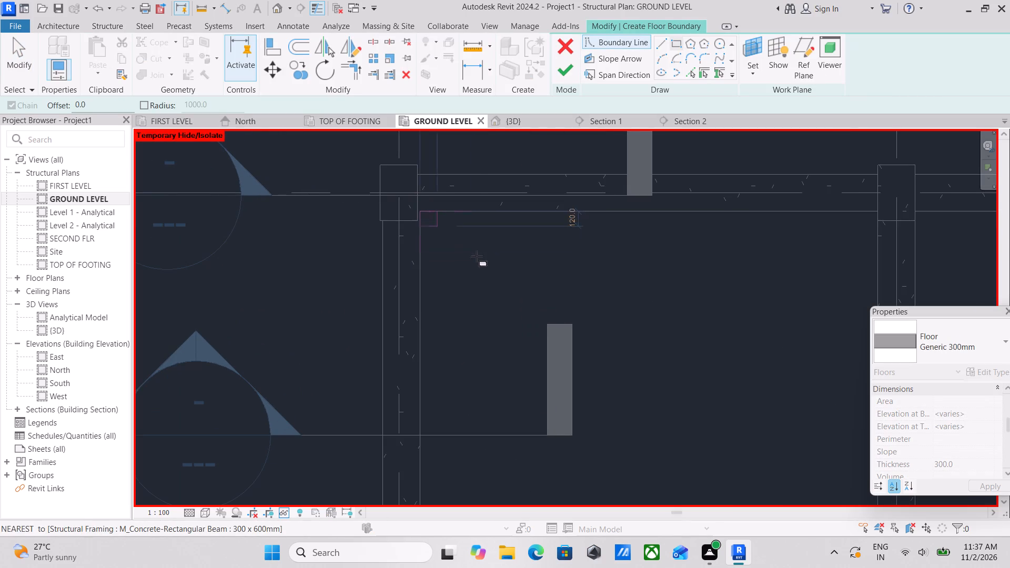
{"action": "middle_click_drag", "start_coordinate": [479, 259], "coordinate": [449, 173]}
{"action": "scroll", "coordinate": [586, 370], "scroll_direction": "down", "scroll_amount": 2}
{"action": "middle_click_drag", "start_coordinate": [586, 370], "coordinate": [392, 150]}
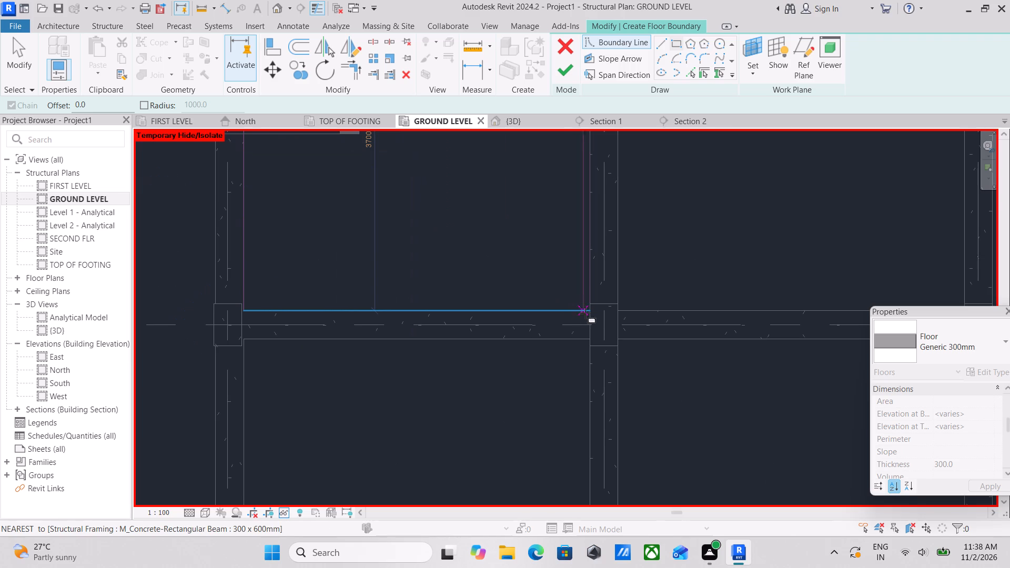
{"action": "left_click", "coordinate": [590, 310]}
Sketch a 3700 x 3700 mm rectangular floor boundary along the inner beam faces of the second bay between grids A and B.
{"action": "scroll", "coordinate": [570, 263], "scroll_direction": "down", "scroll_amount": 3}
{"action": "middle_click_drag", "start_coordinate": [568, 263], "coordinate": [371, 341]}
{"action": "scroll", "coordinate": [371, 341], "scroll_direction": "up", "scroll_amount": 1}
{"action": "scroll", "coordinate": [436, 295], "scroll_direction": "down", "scroll_amount": 2}
{"action": "scroll", "coordinate": [436, 295], "scroll_direction": "up", "scroll_amount": 1}
{"action": "scroll", "coordinate": [436, 295], "scroll_direction": "down", "scroll_amount": 2}
{"action": "middle_click_drag", "start_coordinate": [436, 295], "coordinate": [428, 377]}
{"action": "scroll", "coordinate": [430, 377], "scroll_direction": "up", "scroll_amount": 1}
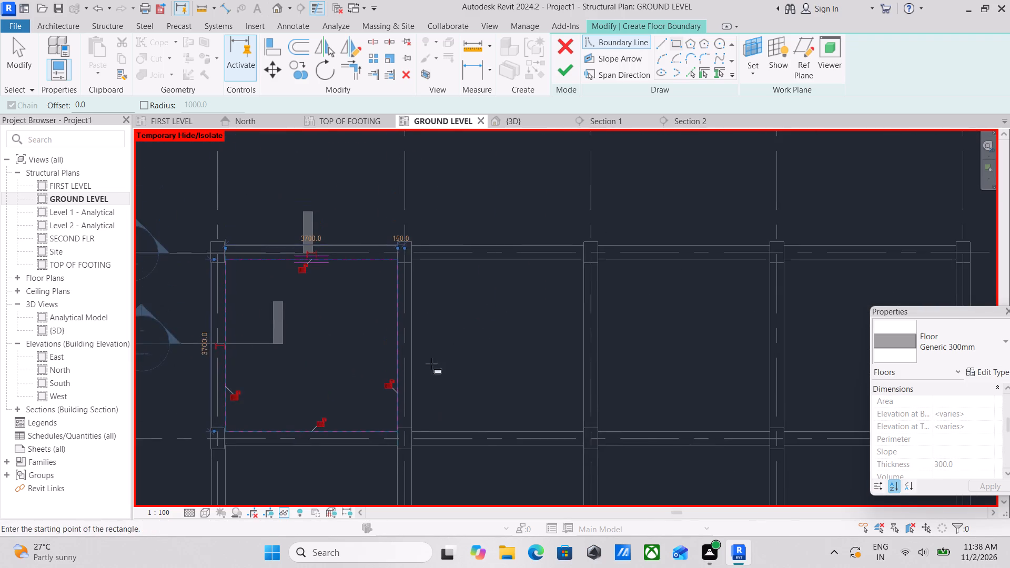
{"action": "scroll", "coordinate": [420, 247], "scroll_direction": "up", "scroll_amount": 7}
{"action": "left_click", "coordinate": [397, 242]}
{"action": "middle_click_drag", "start_coordinate": [488, 420], "coordinate": [457, 220]}
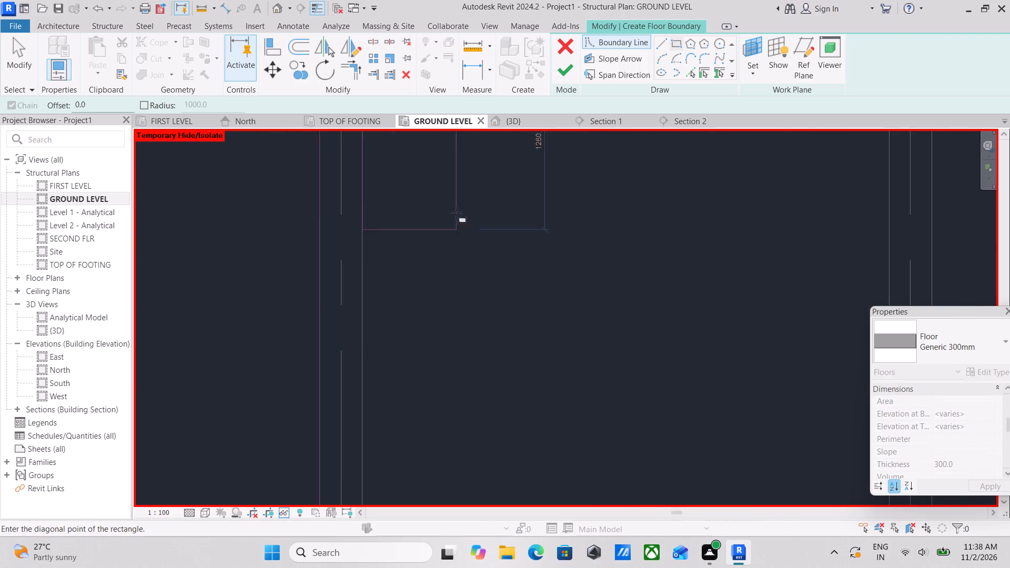
{"action": "scroll", "coordinate": [594, 358], "scroll_direction": "down", "scroll_amount": 2}
{"action": "middle_click_drag", "start_coordinate": [594, 359], "coordinate": [517, 259]}
{"action": "scroll", "coordinate": [565, 321], "scroll_direction": "down", "scroll_amount": 1}
{"action": "middle_click_drag", "start_coordinate": [565, 321], "coordinate": [518, 274]}
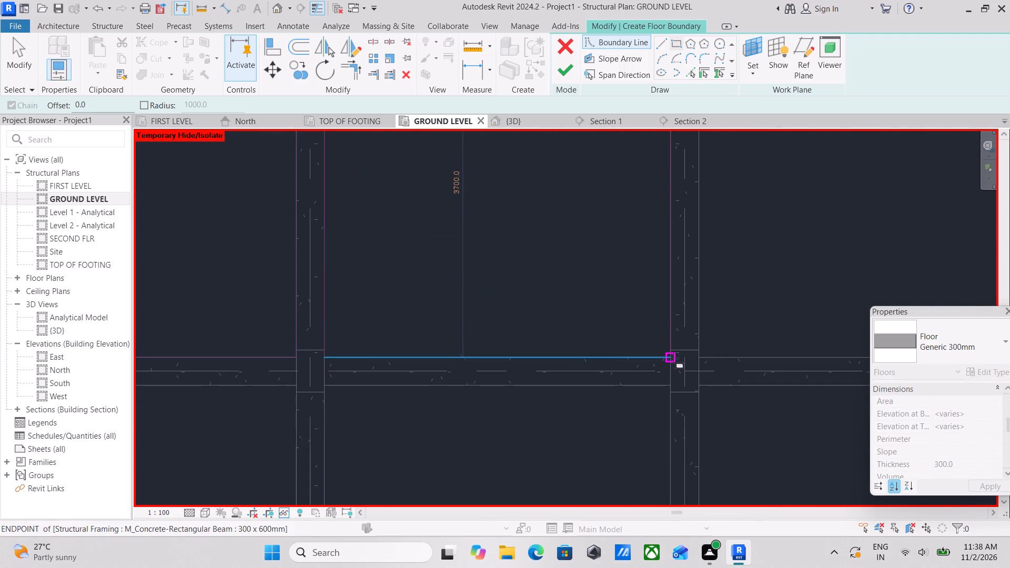
{"action": "left_click", "coordinate": [673, 358]}
Sketch a 3700 x 3700 mm rectangular floor boundary along the inner beam faces of the third bay between grids A and B.
{"action": "scroll", "coordinate": [607, 298], "scroll_direction": "down", "scroll_amount": 4}
{"action": "middle_click_drag", "start_coordinate": [573, 317], "coordinate": [490, 390]}
{"action": "scroll", "coordinate": [503, 384], "scroll_direction": "up", "scroll_amount": 1}
{"action": "scroll", "coordinate": [638, 316], "scroll_direction": "down", "scroll_amount": 2}
{"action": "middle_click_drag", "start_coordinate": [638, 316], "coordinate": [555, 357]}
{"action": "scroll", "coordinate": [555, 357], "scroll_direction": "up", "scroll_amount": 1}
{"action": "scroll", "coordinate": [542, 236], "scroll_direction": "up", "scroll_amount": 3}
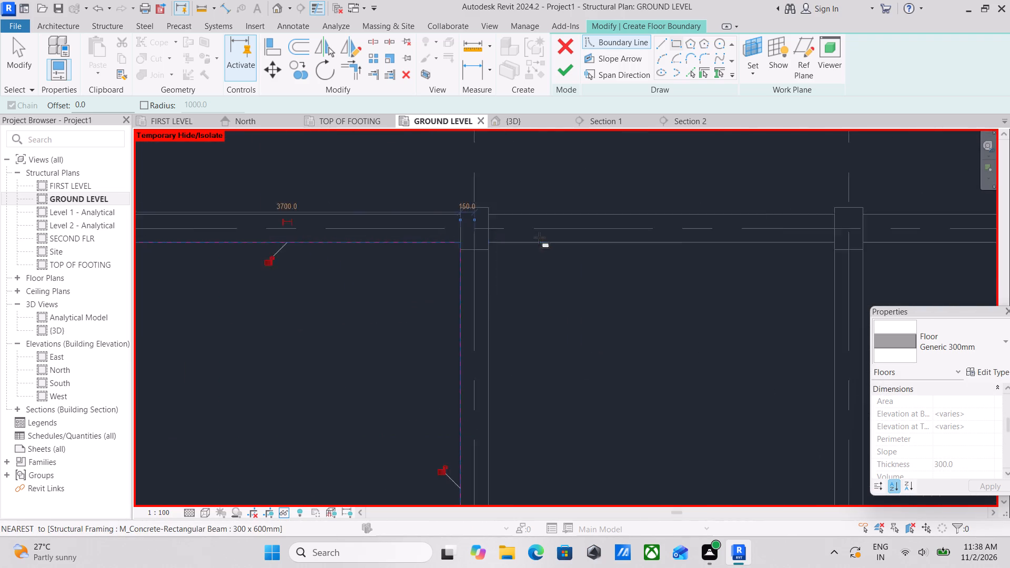
{"action": "scroll", "coordinate": [539, 238], "scroll_direction": "up", "scroll_amount": 5}
{"action": "left_click", "coordinate": [468, 238]}
{"action": "scroll", "coordinate": [582, 351], "scroll_direction": "down", "scroll_amount": 1}
{"action": "middle_click_drag", "start_coordinate": [582, 351], "coordinate": [490, 162]}
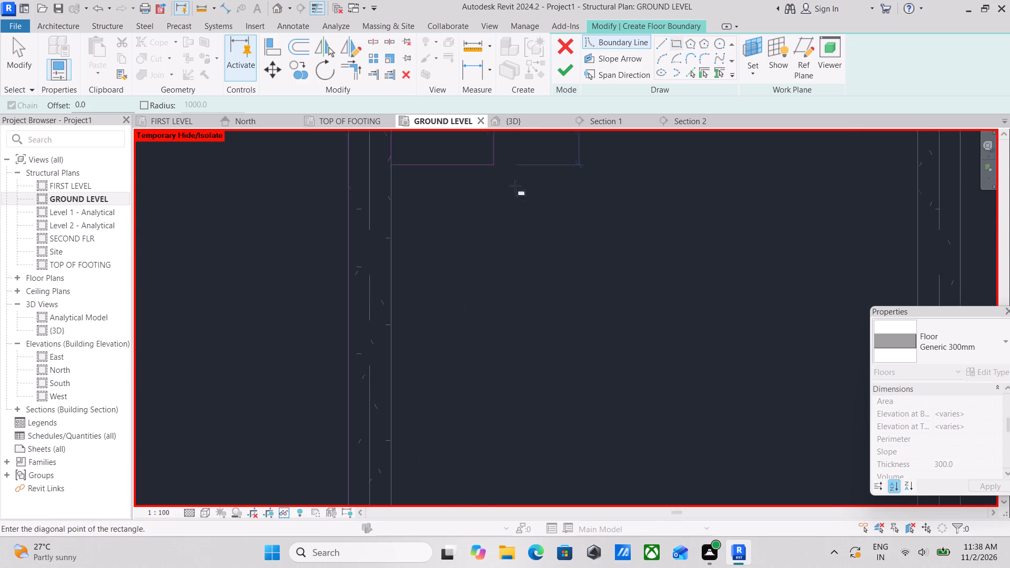
{"action": "scroll", "coordinate": [613, 338], "scroll_direction": "down", "scroll_amount": 2}
{"action": "middle_click_drag", "start_coordinate": [613, 339], "coordinate": [522, 174]}
{"action": "middle_click_drag", "start_coordinate": [623, 316], "coordinate": [557, 251]}
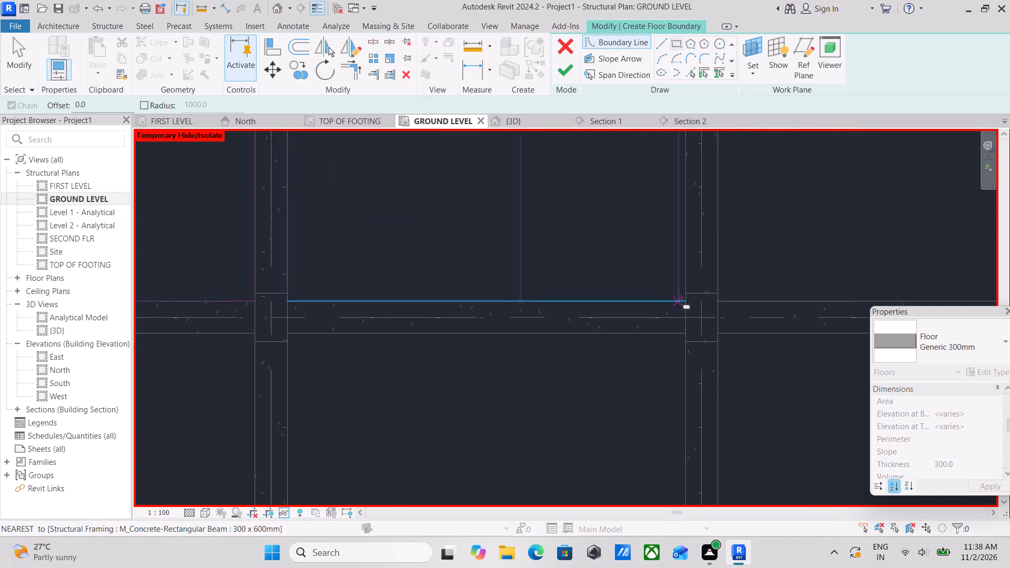
{"action": "left_click", "coordinate": [683, 300]}
Sketch a 3700 x 3700 mm rectangular floor boundary inside the fourth bay between grids A and B, beside the grid bubbles.
{"action": "scroll", "coordinate": [609, 190], "scroll_direction": "down", "scroll_amount": 3}
{"action": "middle_click_drag", "start_coordinate": [609, 190], "coordinate": [378, 383]}
{"action": "scroll", "coordinate": [506, 274], "scroll_direction": "down", "scroll_amount": 1}
{"action": "middle_click_drag", "start_coordinate": [506, 274], "coordinate": [483, 323]}
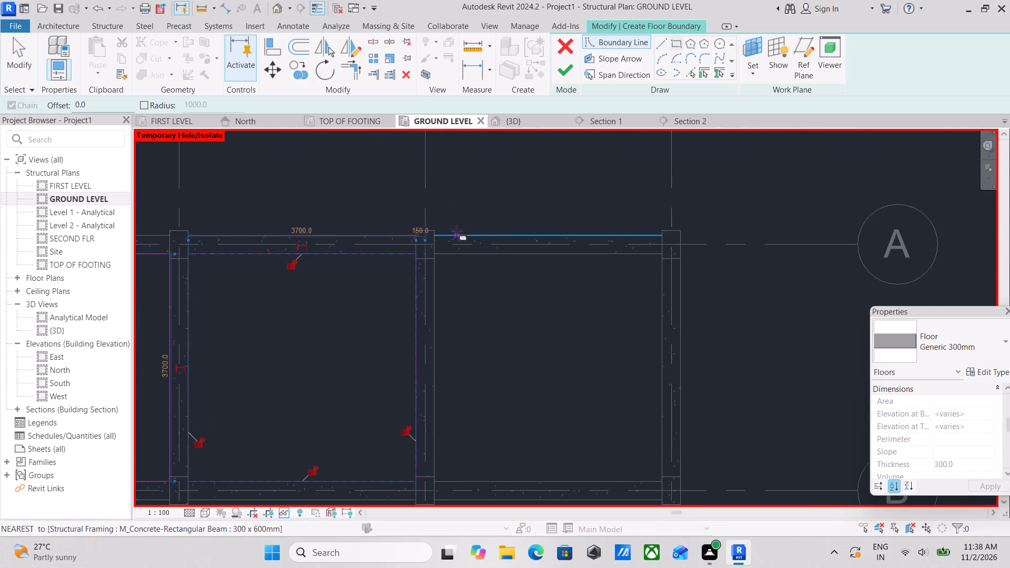
{"action": "scroll", "coordinate": [457, 230], "scroll_direction": "up", "scroll_amount": 8}
{"action": "left_click", "coordinate": [423, 257]}
{"action": "scroll", "coordinate": [482, 327], "scroll_direction": "down", "scroll_amount": 2}
{"action": "middle_click_drag", "start_coordinate": [482, 328], "coordinate": [397, 167]}
{"action": "scroll", "coordinate": [538, 341], "scroll_direction": "down", "scroll_amount": 3}
{"action": "middle_click_drag", "start_coordinate": [538, 341], "coordinate": [432, 224]}
{"action": "middle_click_drag", "start_coordinate": [579, 369], "coordinate": [492, 289]}
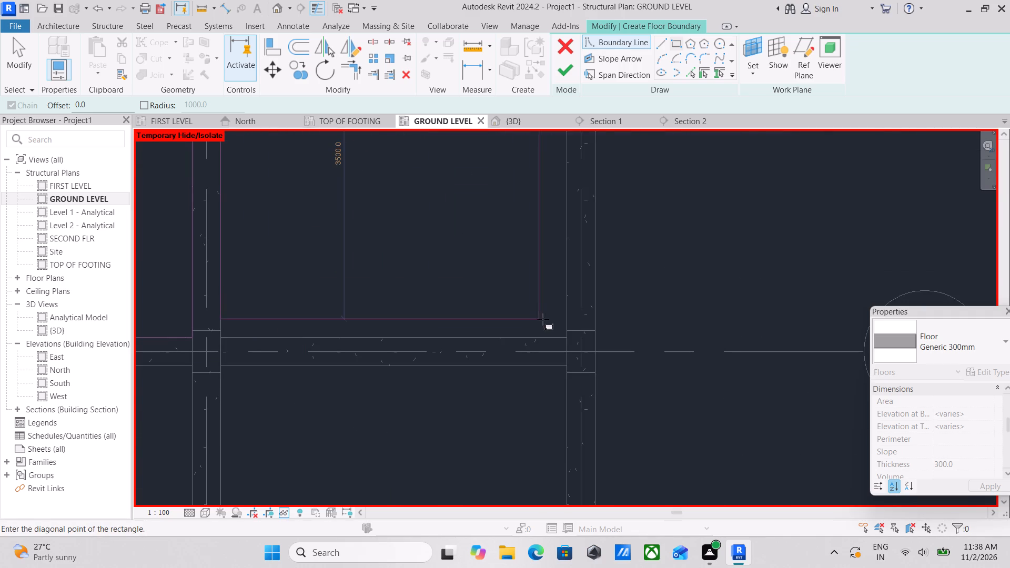
{"action": "left_click", "coordinate": [568, 337]}
Sketch a 3700 x 3700 mm rectangular floor boundary along the inner beam faces of the first bay between grids B and C.
{"action": "scroll", "coordinate": [356, 217], "scroll_direction": "down", "scroll_amount": 4}
{"action": "scroll", "coordinate": [389, 244], "scroll_direction": "down", "scroll_amount": 2}
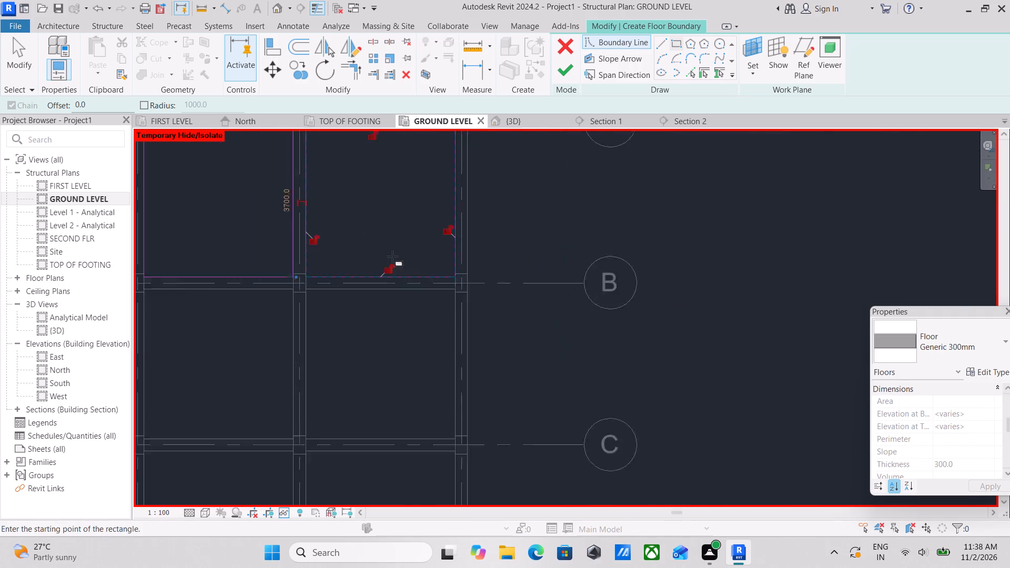
{"action": "scroll", "coordinate": [392, 256], "scroll_direction": "down", "scroll_amount": 2}
{"action": "middle_click_drag", "start_coordinate": [402, 267], "coordinate": [544, 357]}
{"action": "scroll", "coordinate": [376, 323], "scroll_direction": "down", "scroll_amount": 4}
{"action": "middle_click_drag", "start_coordinate": [376, 323], "coordinate": [541, 276]}
{"action": "scroll", "coordinate": [372, 311], "scroll_direction": "up", "scroll_amount": 11}
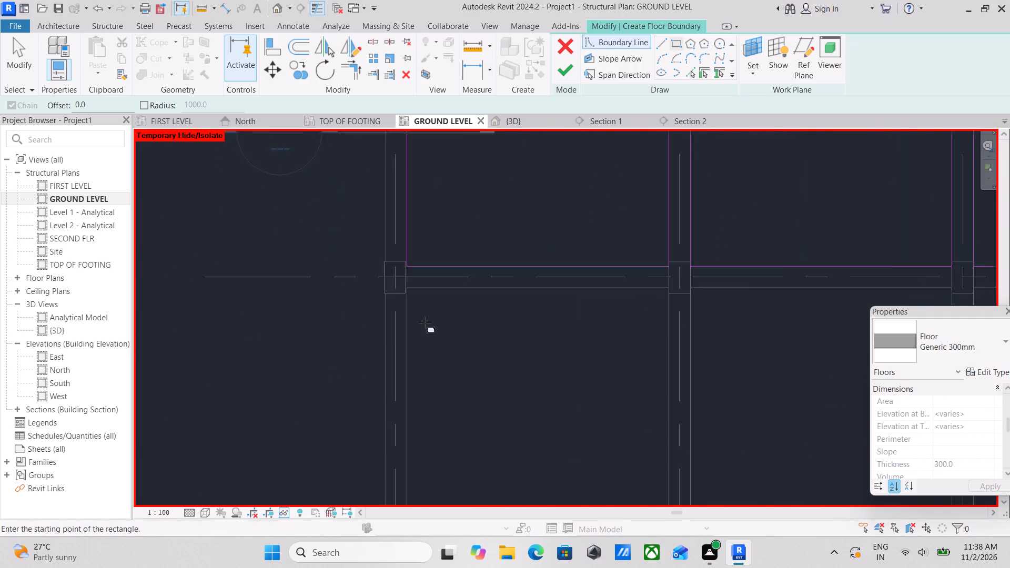
{"action": "scroll", "coordinate": [425, 322], "scroll_direction": "up", "scroll_amount": 3}
{"action": "left_click", "coordinate": [391, 261]}
{"action": "scroll", "coordinate": [395, 265], "scroll_direction": "down", "scroll_amount": 2}
{"action": "middle_click_drag", "start_coordinate": [395, 265], "coordinate": [401, 276]}
{"action": "scroll", "coordinate": [395, 265], "scroll_direction": "down", "scroll_amount": 1}
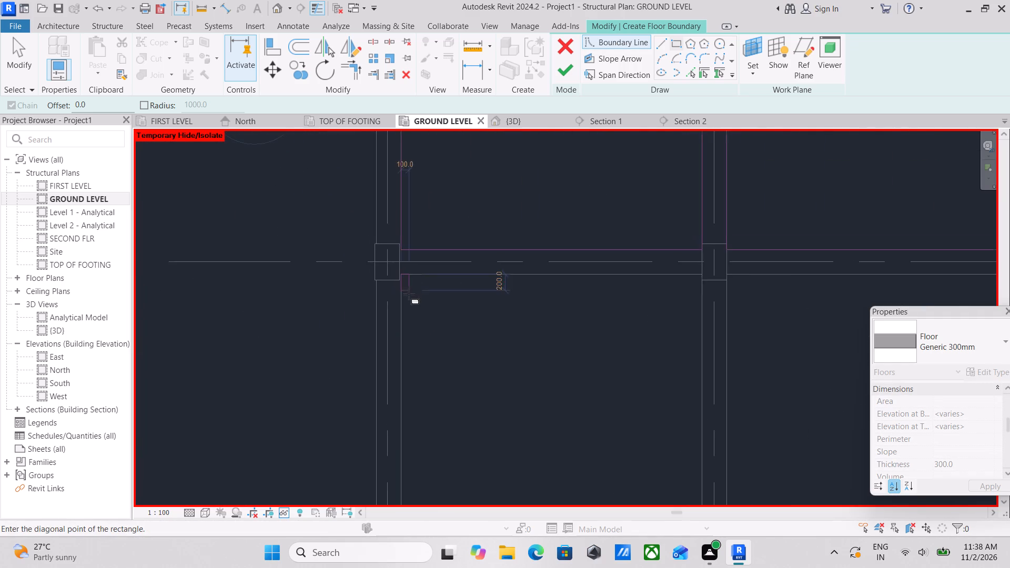
{"action": "scroll", "coordinate": [424, 305], "scroll_direction": "down", "scroll_amount": 3}
{"action": "middle_click_drag", "start_coordinate": [425, 308], "coordinate": [397, 117]}
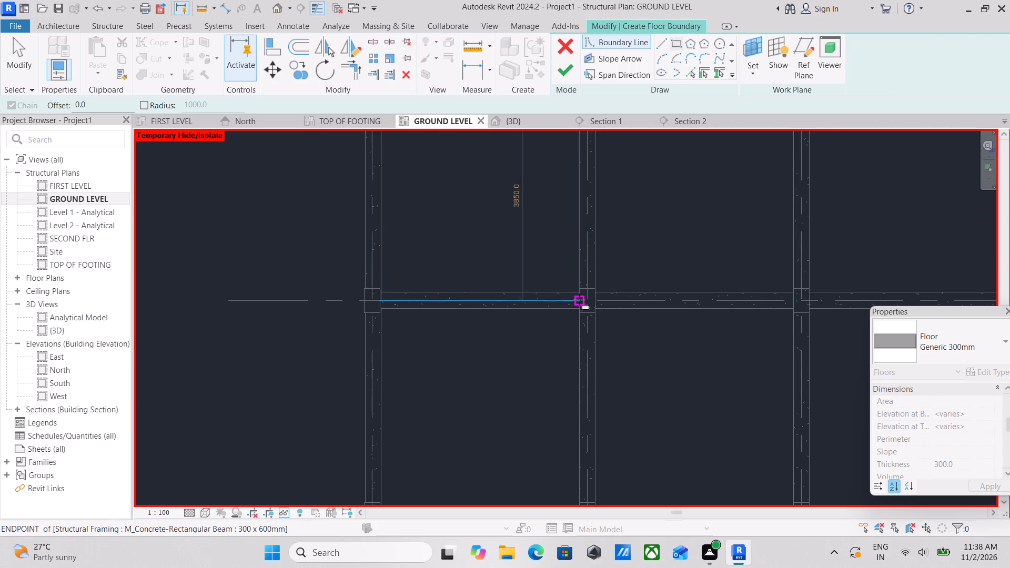
{"action": "left_click", "coordinate": [581, 292]}
Sketch a 3700 x 3700 mm rectangular floor boundary along the inner beam faces of the second bay between grids B and C.
{"action": "scroll", "coordinate": [539, 269], "scroll_direction": "down", "scroll_amount": 2}
{"action": "middle_click_drag", "start_coordinate": [537, 269], "coordinate": [353, 300]}
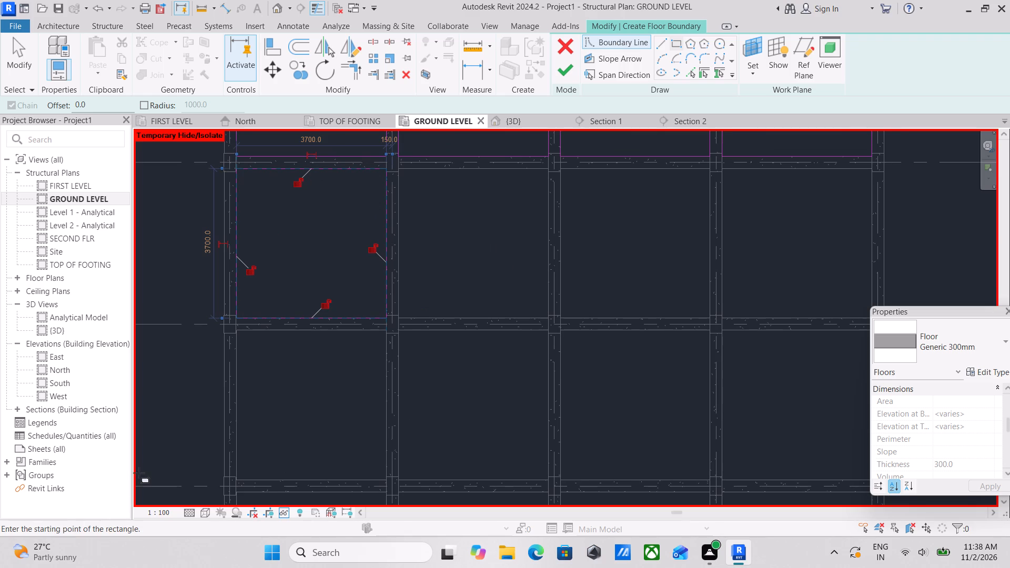
{"action": "scroll", "coordinate": [402, 44], "scroll_direction": "up", "scroll_amount": 1}
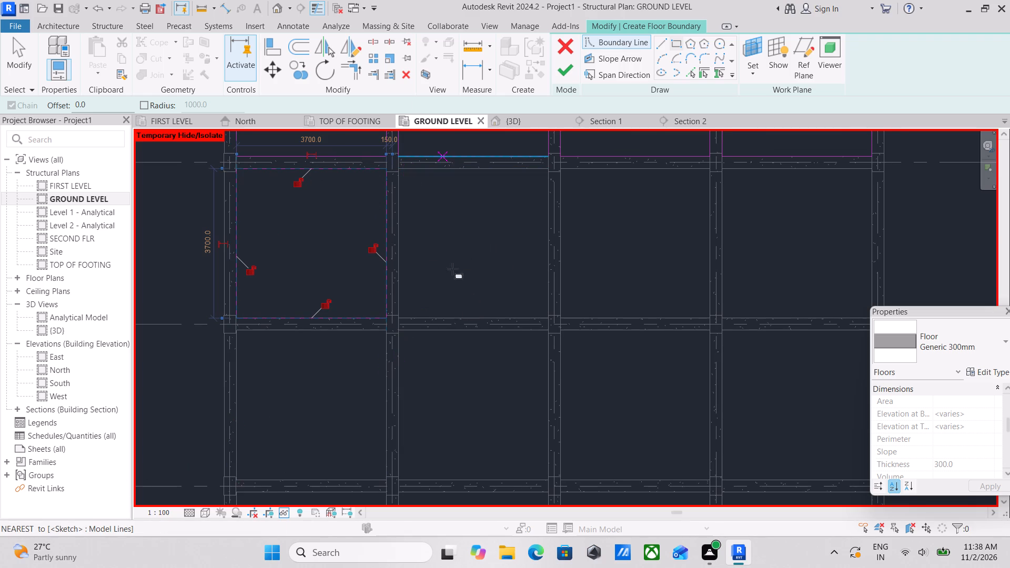
{"action": "scroll", "coordinate": [363, 177], "scroll_direction": "up", "scroll_amount": 6}
{"action": "middle_click_drag", "start_coordinate": [442, 197], "coordinate": [396, 318]}
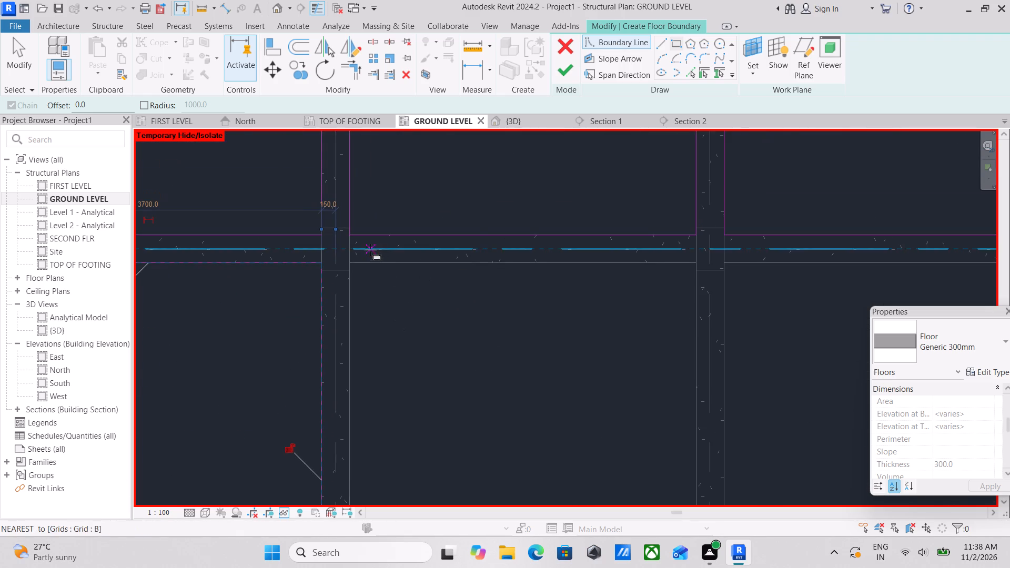
{"action": "left_click", "coordinate": [351, 266]}
{"action": "scroll", "coordinate": [363, 269], "scroll_direction": "down", "scroll_amount": 2}
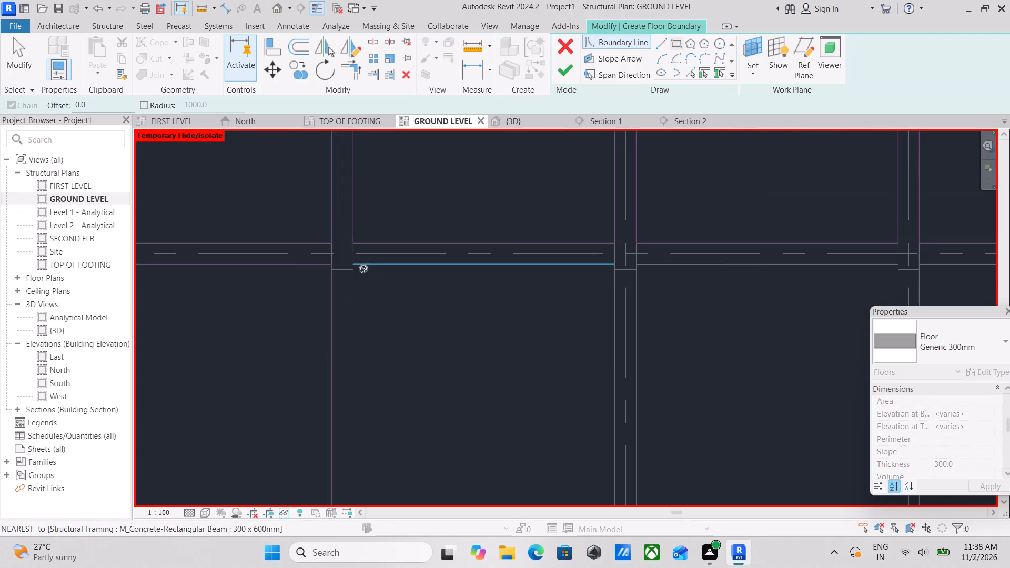
{"action": "scroll", "coordinate": [412, 351], "scroll_direction": "down", "scroll_amount": 2}
{"action": "middle_click_drag", "start_coordinate": [412, 351], "coordinate": [353, 185]}
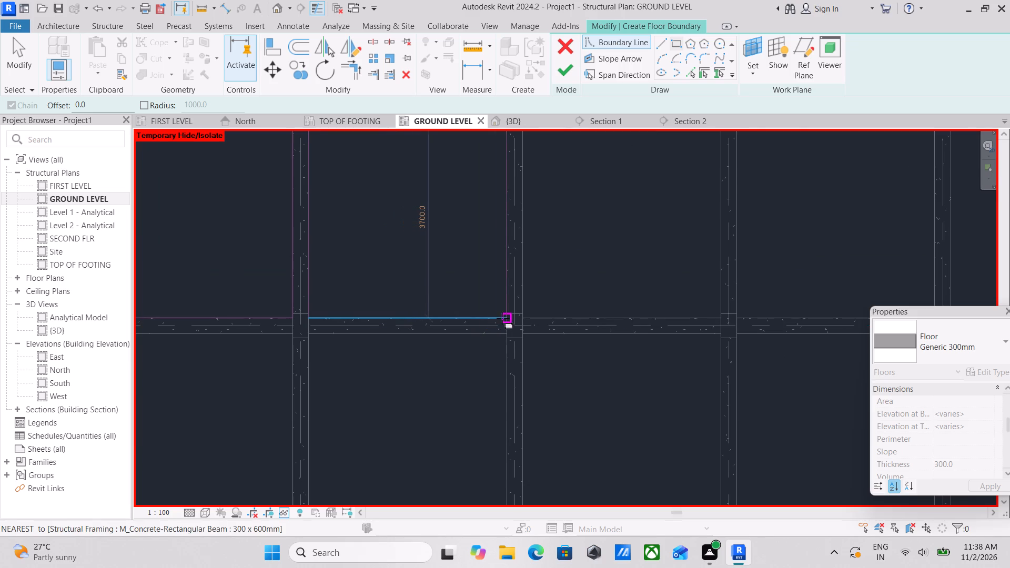
{"action": "left_click", "coordinate": [505, 317]}
Sketch a 3700 x 3700 mm rectangular floor boundary along the inner beam faces of the third bay between grids B and C.
{"action": "scroll", "coordinate": [416, 254], "scroll_direction": "down", "scroll_amount": 3}
{"action": "middle_click_drag", "start_coordinate": [411, 261], "coordinate": [347, 289]}
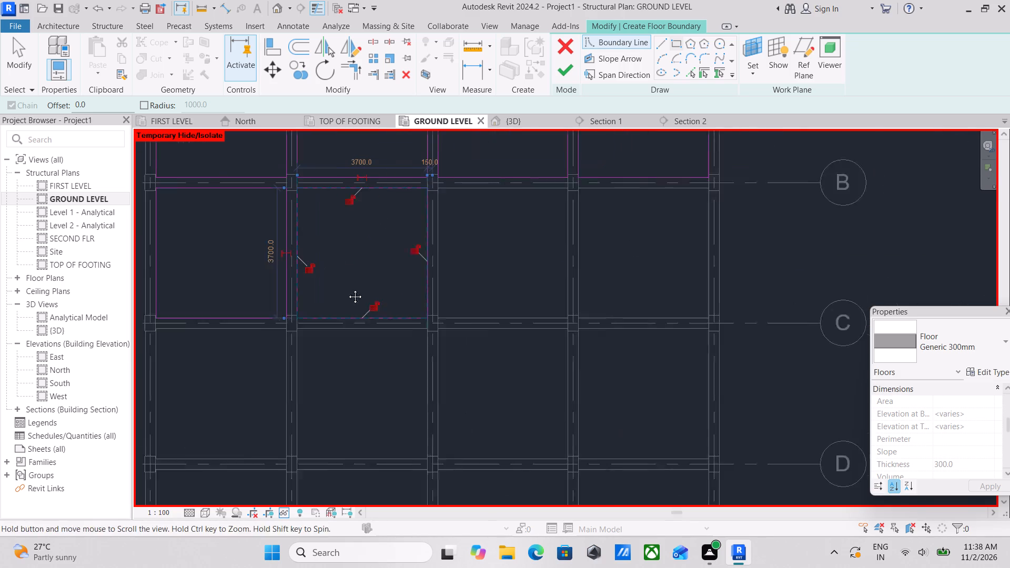
{"action": "middle_click_drag", "start_coordinate": [347, 289], "coordinate": [347, 289]}
{"action": "scroll", "coordinate": [453, 147], "scroll_direction": "up", "scroll_amount": 12}
{"action": "left_click", "coordinate": [387, 190]}
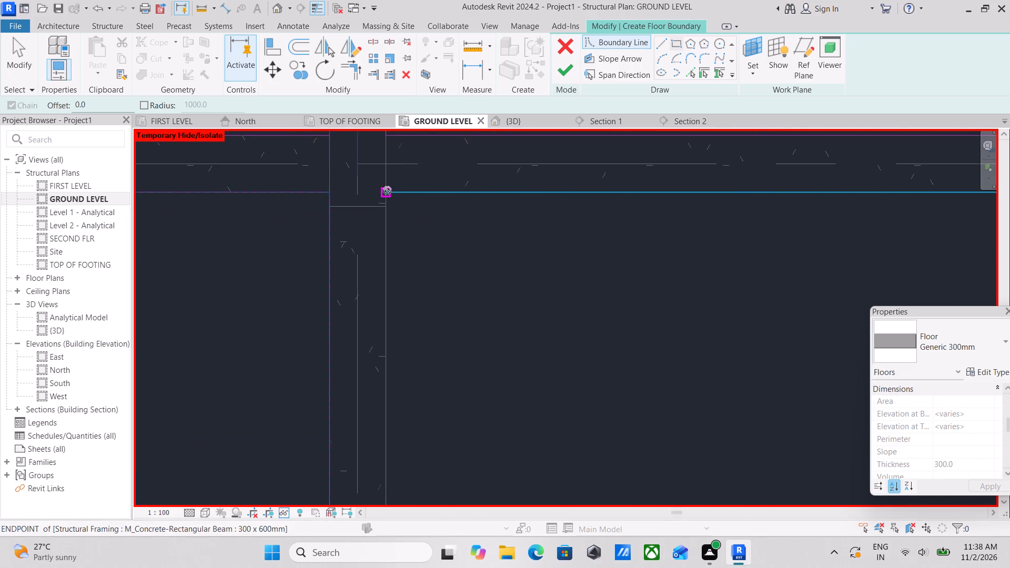
{"action": "scroll", "coordinate": [598, 368], "scroll_direction": "down", "scroll_amount": 3}
{"action": "middle_click_drag", "start_coordinate": [596, 365], "coordinate": [518, 255]}
{"action": "scroll", "coordinate": [656, 348], "scroll_direction": "down", "scroll_amount": 2}
{"action": "middle_click_drag", "start_coordinate": [656, 348], "coordinate": [578, 309]}
{"action": "scroll", "coordinate": [719, 397], "scroll_direction": "down", "scroll_amount": 3}
{"action": "middle_click_drag", "start_coordinate": [713, 394], "coordinate": [630, 311]}
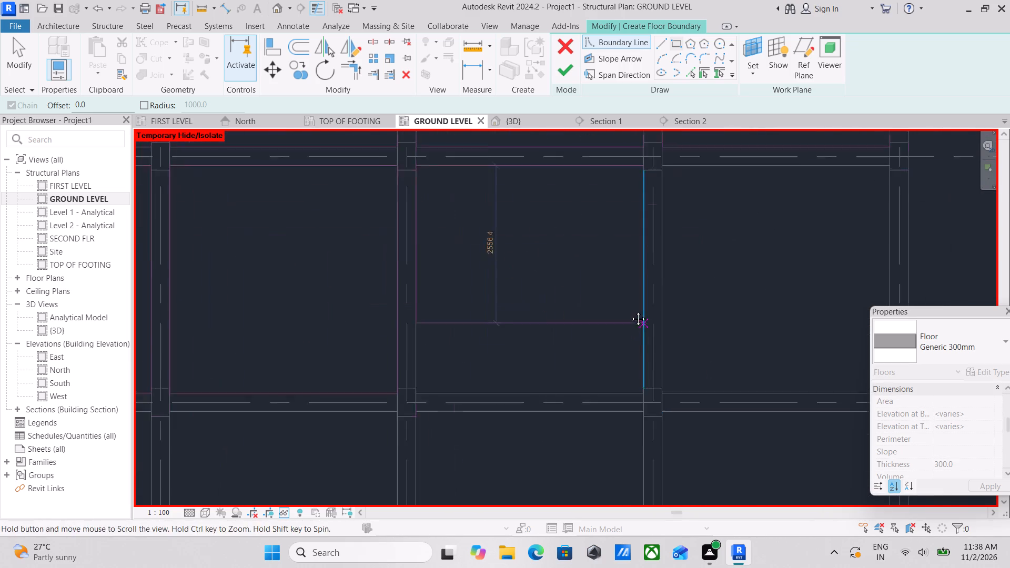
{"action": "middle_click_drag", "start_coordinate": [630, 311], "coordinate": [629, 309]}
{"action": "scroll", "coordinate": [638, 391], "scroll_direction": "up", "scroll_amount": 2}
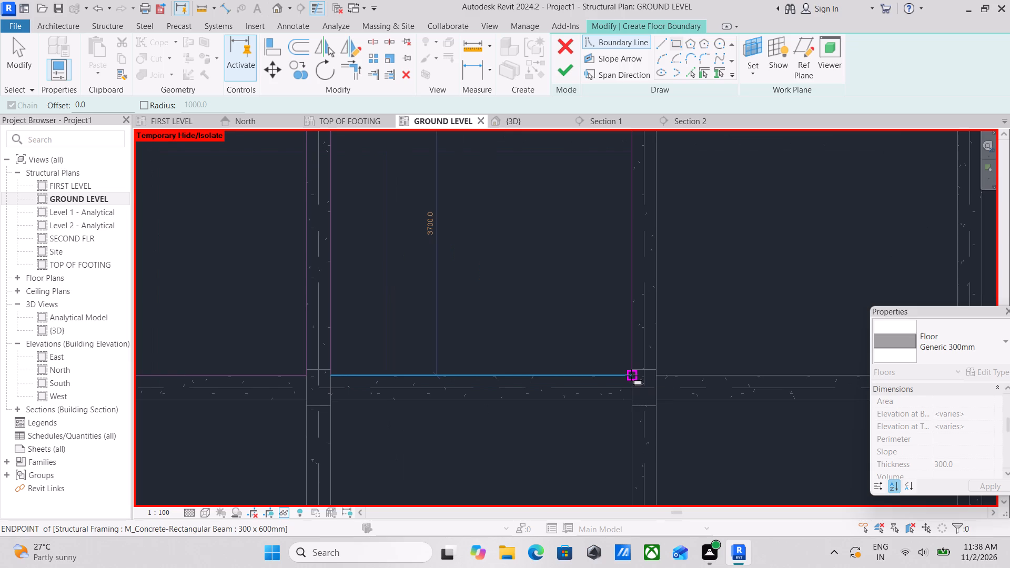
{"action": "left_click", "coordinate": [631, 375]}
Sketch a 3700 x 3700 mm rectangular floor boundary in the fourth bay between grids B and C, beside the grid bubbles.
{"action": "scroll", "coordinate": [526, 305], "scroll_direction": "down", "scroll_amount": 5}
{"action": "middle_click_drag", "start_coordinate": [532, 285], "coordinate": [338, 363]}
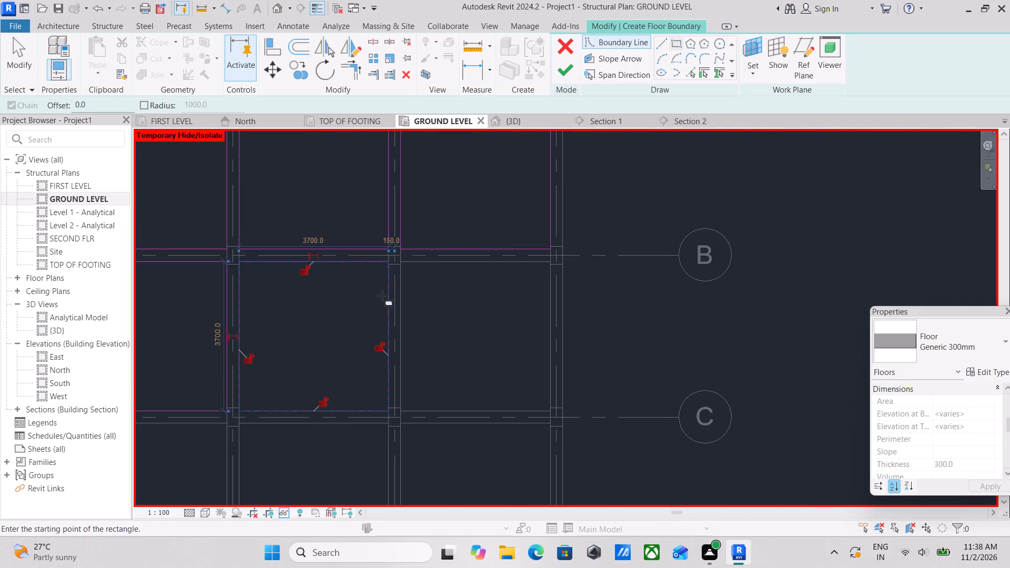
{"action": "scroll", "coordinate": [382, 296], "scroll_direction": "up", "scroll_amount": 8}
{"action": "left_click", "coordinate": [424, 224]}
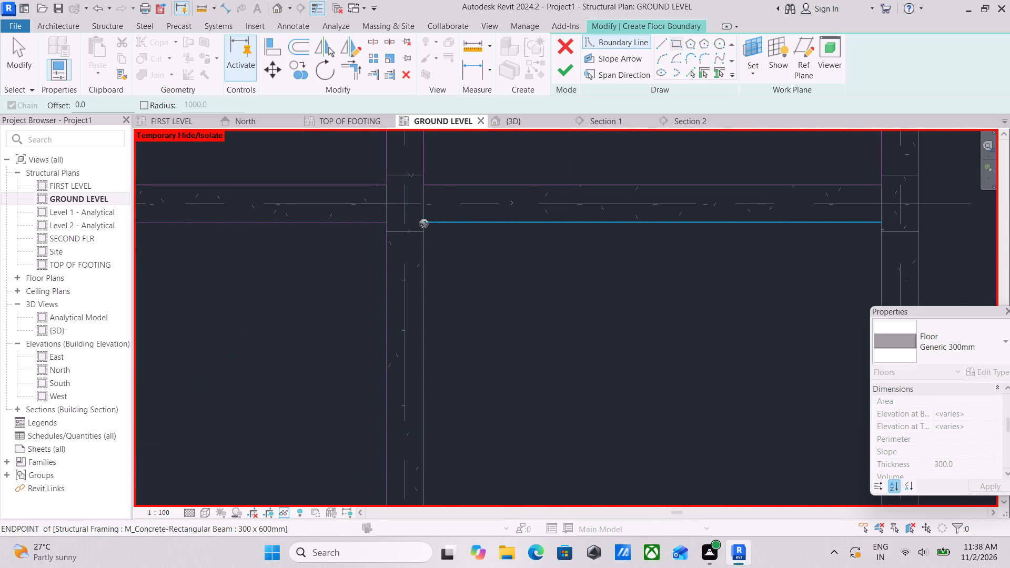
{"action": "scroll", "coordinate": [433, 225], "scroll_direction": "down", "scroll_amount": 3}
{"action": "scroll", "coordinate": [494, 313], "scroll_direction": "down", "scroll_amount": 3}
{"action": "middle_click_drag", "start_coordinate": [496, 313], "coordinate": [362, 104]}
{"action": "scroll", "coordinate": [446, 211], "scroll_direction": "down", "scroll_amount": 2}
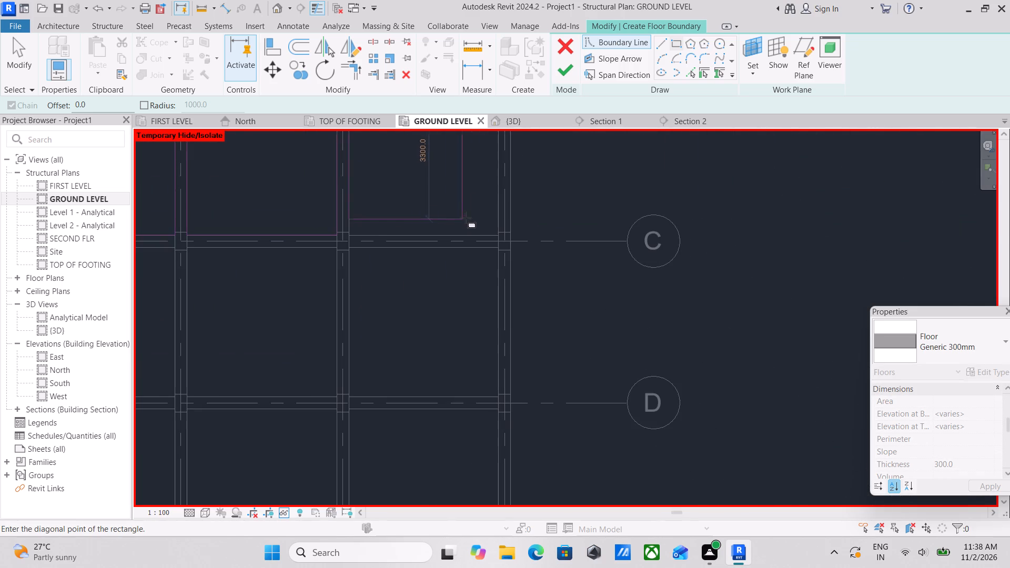
{"action": "scroll", "coordinate": [502, 228], "scroll_direction": "up", "scroll_amount": 3}
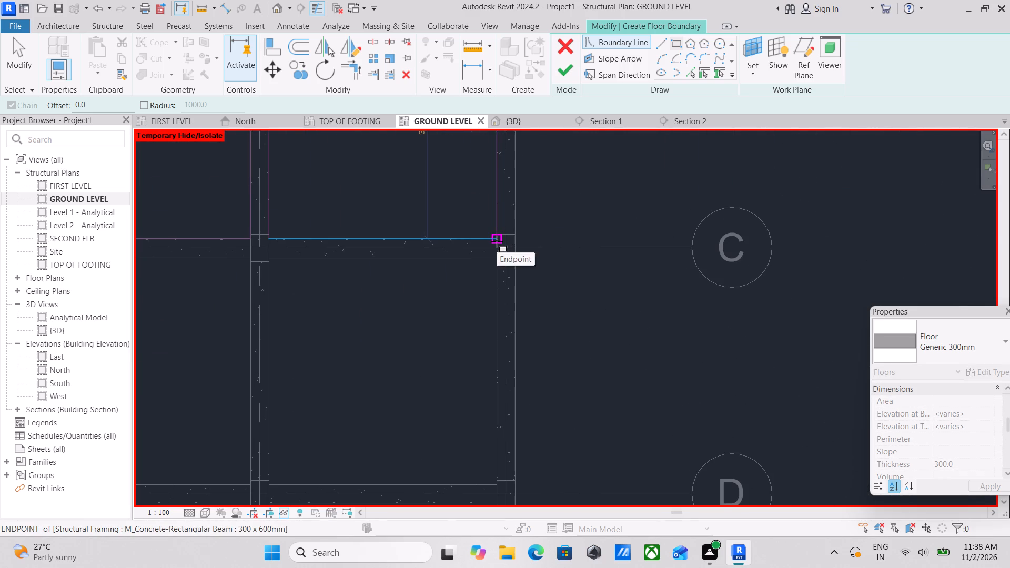
{"action": "left_click", "coordinate": [497, 241]}
Sketch a 3700 x 3700 mm rectangular floor boundary along the inner beam faces of the first bay between grids C and D.
{"action": "scroll", "coordinate": [410, 213], "scroll_direction": "down", "scroll_amount": 7}
{"action": "middle_click_drag", "start_coordinate": [410, 186], "coordinate": [488, 276]}
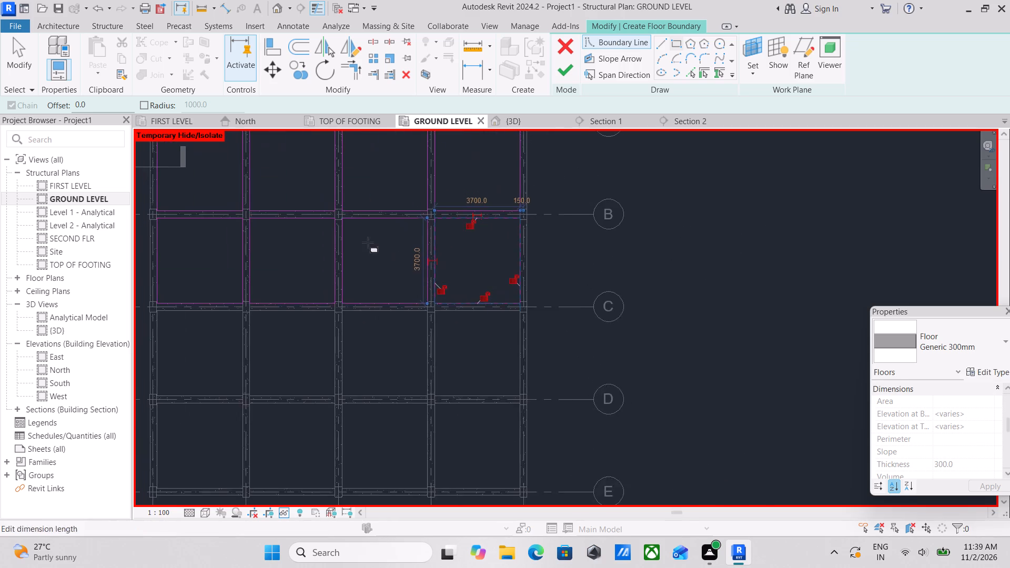
{"action": "scroll", "coordinate": [345, 234], "scroll_direction": "down", "scroll_amount": 2}
{"action": "middle_click_drag", "start_coordinate": [345, 234], "coordinate": [474, 207]}
{"action": "scroll", "coordinate": [326, 301], "scroll_direction": "up", "scroll_amount": 12}
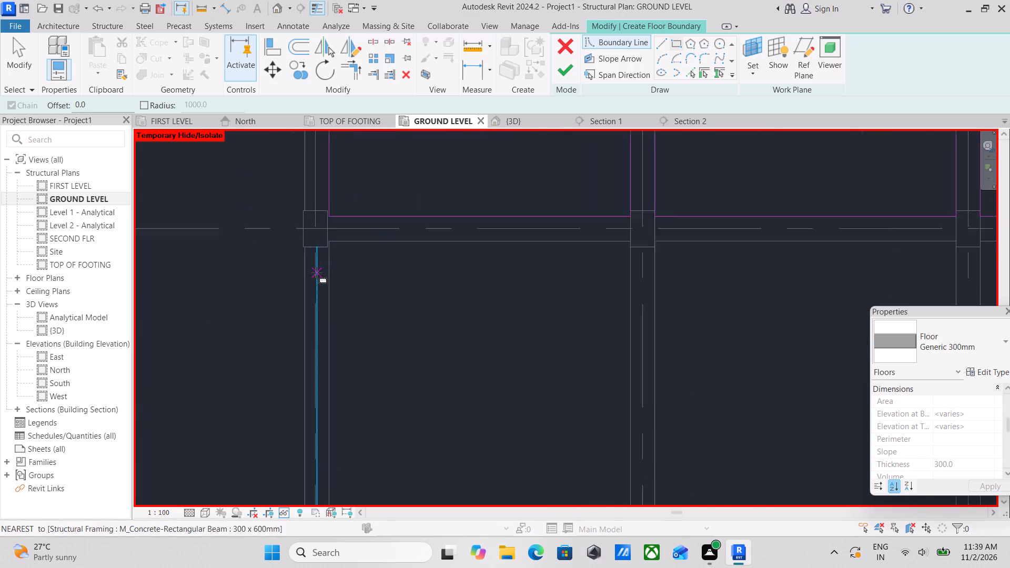
{"action": "scroll", "coordinate": [317, 273], "scroll_direction": "up", "scroll_amount": 4}
{"action": "left_click", "coordinate": [341, 213]}
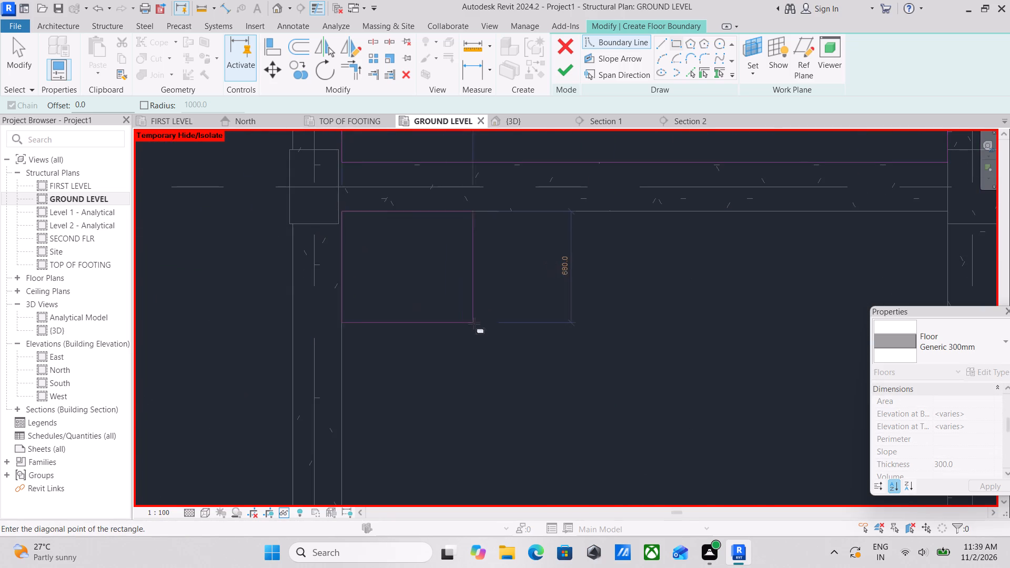
{"action": "scroll", "coordinate": [474, 323], "scroll_direction": "down", "scroll_amount": 5}
{"action": "middle_click_drag", "start_coordinate": [474, 323], "coordinate": [419, 217]}
{"action": "scroll", "coordinate": [572, 307], "scroll_direction": "down", "scroll_amount": 4}
{"action": "middle_click_drag", "start_coordinate": [561, 300], "coordinate": [489, 216]}
{"action": "scroll", "coordinate": [569, 290], "scroll_direction": "up", "scroll_amount": 4}
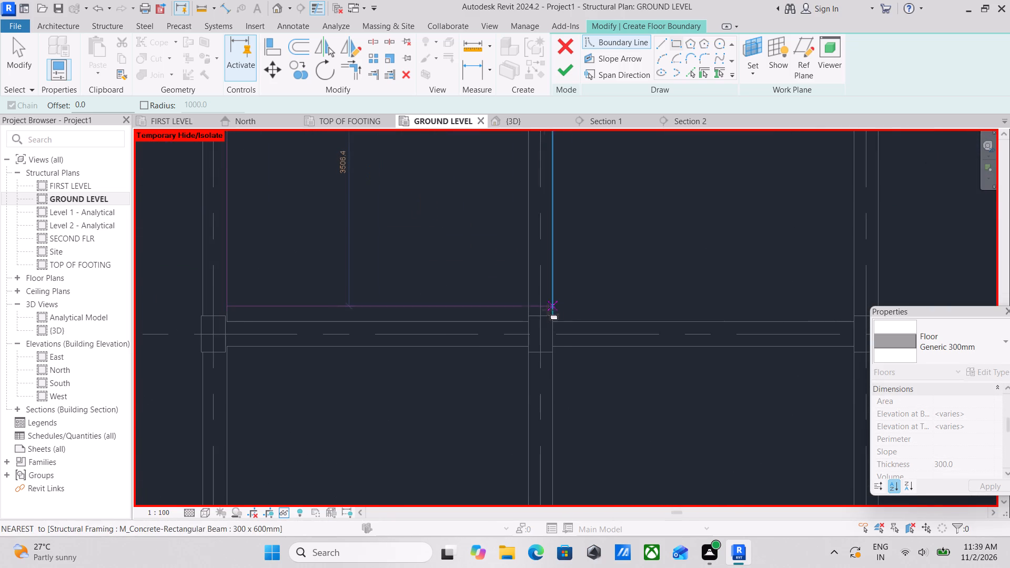
{"action": "left_click", "coordinate": [526, 322]}
Sketch a 3700 x 3700 mm rectangular floor boundary along the inner beam faces of the second bay between grids C and D.
{"action": "scroll", "coordinate": [622, 231], "scroll_direction": "down", "scroll_amount": 3}
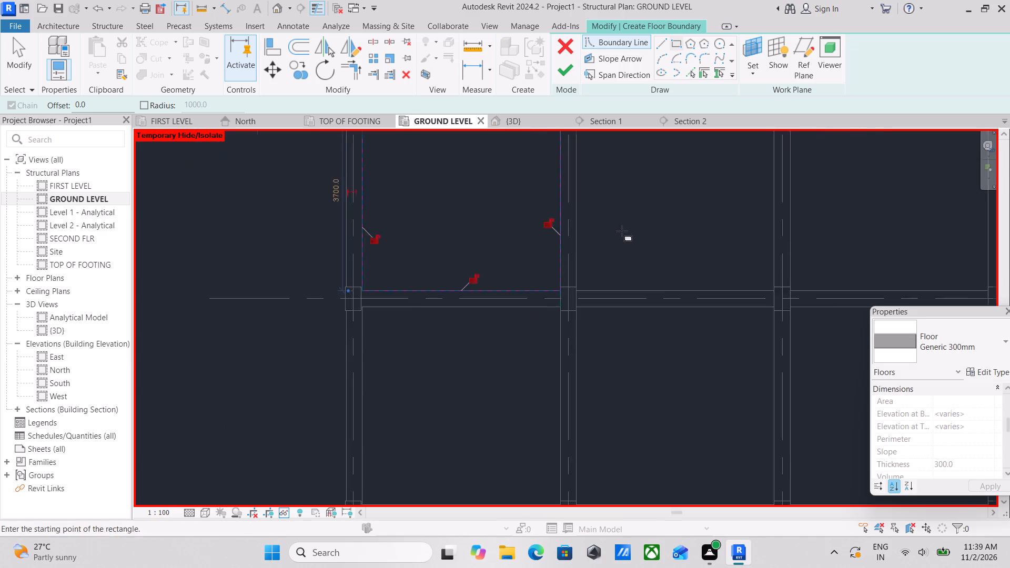
{"action": "scroll", "coordinate": [622, 231], "scroll_direction": "down", "scroll_amount": 1}
{"action": "middle_click_drag", "start_coordinate": [619, 234], "coordinate": [513, 312]}
{"action": "scroll", "coordinate": [470, 170], "scroll_direction": "up", "scroll_amount": 8}
{"action": "left_click", "coordinate": [481, 198]}
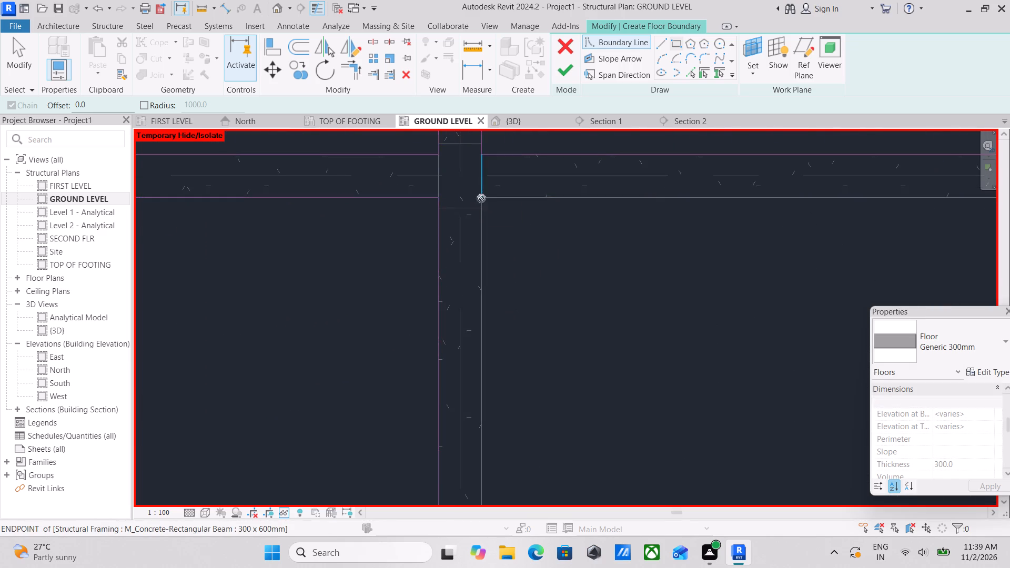
{"action": "scroll", "coordinate": [552, 304], "scroll_direction": "down", "scroll_amount": 4}
{"action": "middle_click_drag", "start_coordinate": [550, 302], "coordinate": [466, 157]}
{"action": "scroll", "coordinate": [607, 294], "scroll_direction": "down", "scroll_amount": 2}
{"action": "middle_click_drag", "start_coordinate": [607, 294], "coordinate": [524, 245]}
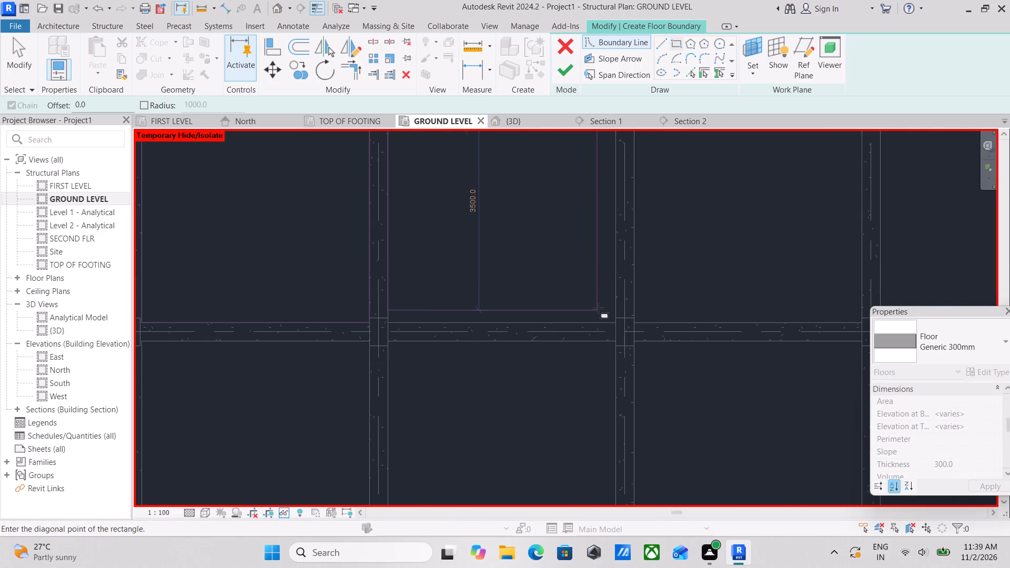
{"action": "scroll", "coordinate": [599, 308], "scroll_direction": "up", "scroll_amount": 3}
{"action": "left_click", "coordinate": [625, 327]}
Sketch a 3700 x 3700 mm rectangular floor boundary along the inner beam faces of the third bay between grids C and D.
{"action": "scroll", "coordinate": [520, 184], "scroll_direction": "down", "scroll_amount": 3}
{"action": "middle_click_drag", "start_coordinate": [514, 184], "coordinate": [390, 241]}
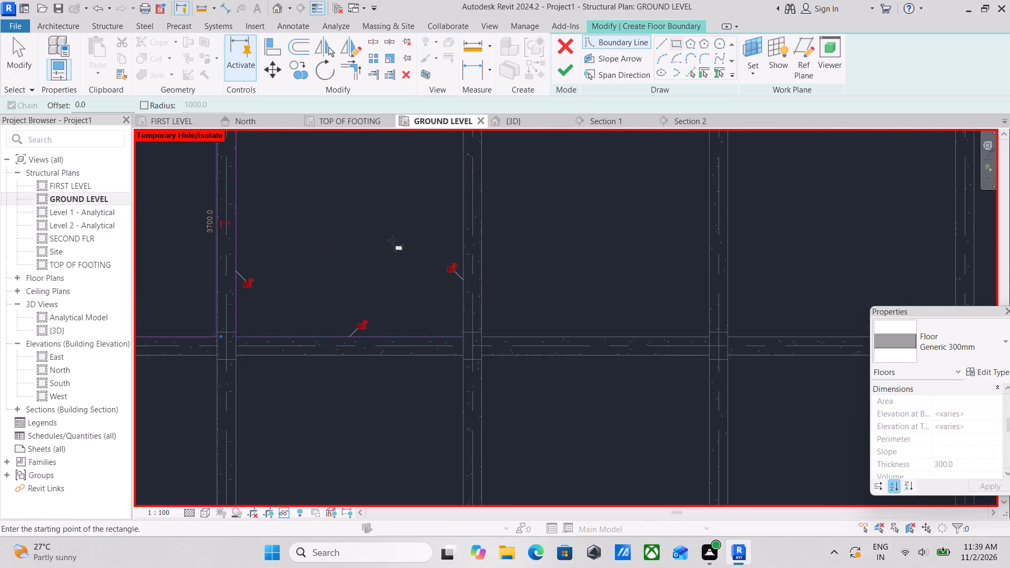
{"action": "middle_click_drag", "start_coordinate": [519, 197], "coordinate": [433, 302]}
{"action": "scroll", "coordinate": [410, 244], "scroll_direction": "up", "scroll_amount": 4}
{"action": "left_click", "coordinate": [388, 197]}
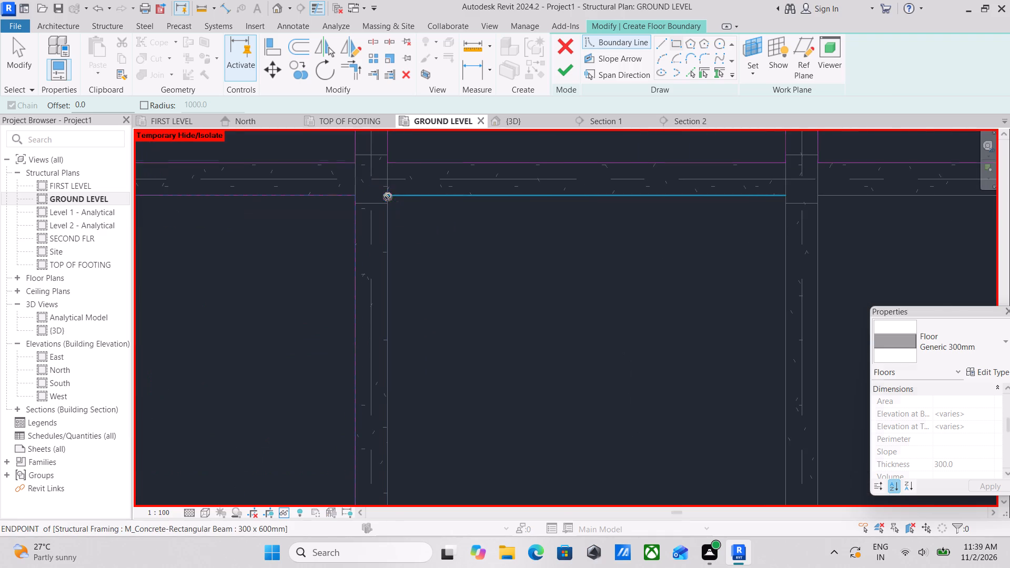
{"action": "scroll", "coordinate": [529, 401], "scroll_direction": "down", "scroll_amount": 4}
{"action": "middle_click_drag", "start_coordinate": [529, 401], "coordinate": [504, 351]}
{"action": "scroll", "coordinate": [554, 377], "scroll_direction": "down", "scroll_amount": 4}
{"action": "middle_click_drag", "start_coordinate": [526, 352], "coordinate": [471, 271]}
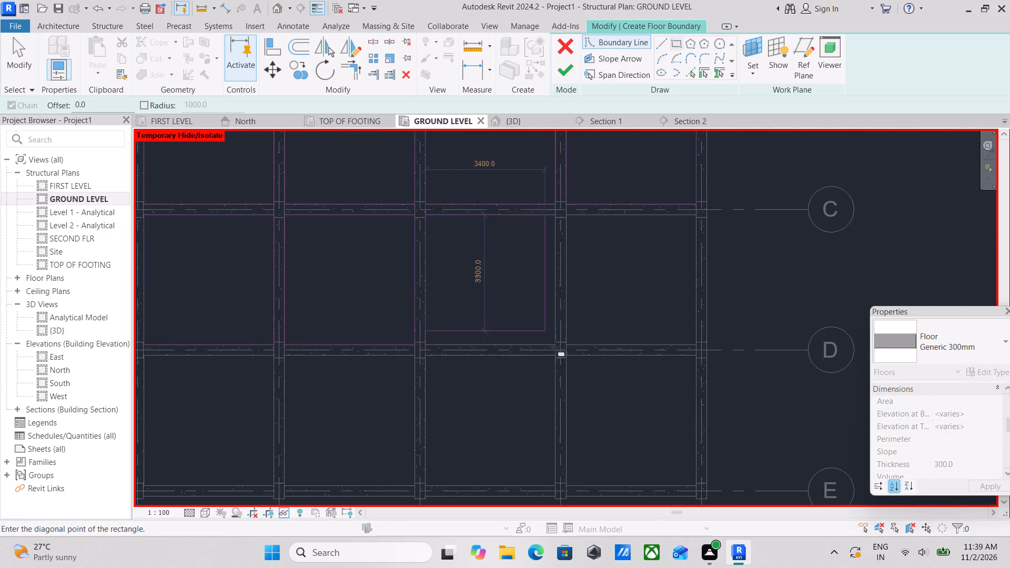
{"action": "scroll", "coordinate": [567, 361], "scroll_direction": "up", "scroll_amount": 6}
{"action": "left_click", "coordinate": [540, 324]}
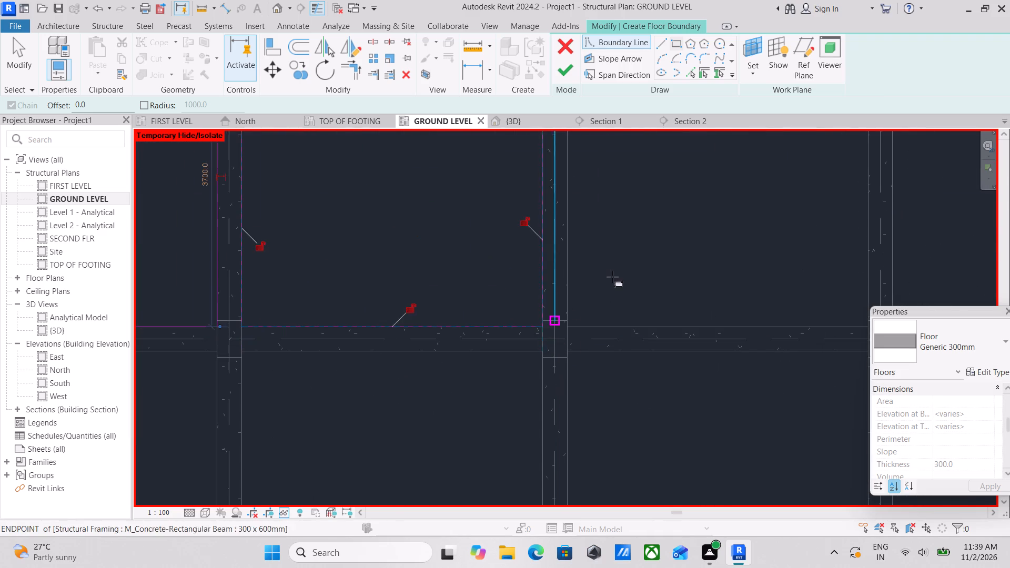
Sketch a 3700 x 3700 mm rectangular floor boundary in the fourth bay between grids C and D, beside the grid bubbles.
{"action": "scroll", "coordinate": [625, 268], "scroll_direction": "down", "scroll_amount": 3}
{"action": "middle_click_drag", "start_coordinate": [625, 268], "coordinate": [504, 401]}
{"action": "scroll", "coordinate": [453, 241], "scroll_direction": "up", "scroll_amount": 9}
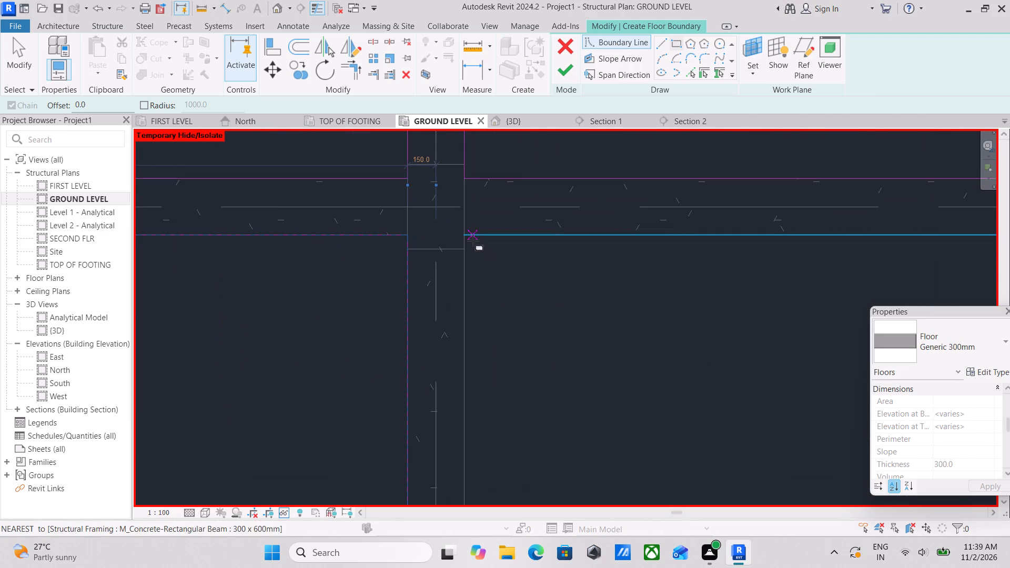
{"action": "left_click", "coordinate": [467, 236]}
{"action": "scroll", "coordinate": [544, 310], "scroll_direction": "down", "scroll_amount": 4}
{"action": "middle_click_drag", "start_coordinate": [542, 308], "coordinate": [460, 239]}
{"action": "scroll", "coordinate": [575, 330], "scroll_direction": "down", "scroll_amount": 4}
{"action": "middle_click_drag", "start_coordinate": [574, 329], "coordinate": [499, 256]}
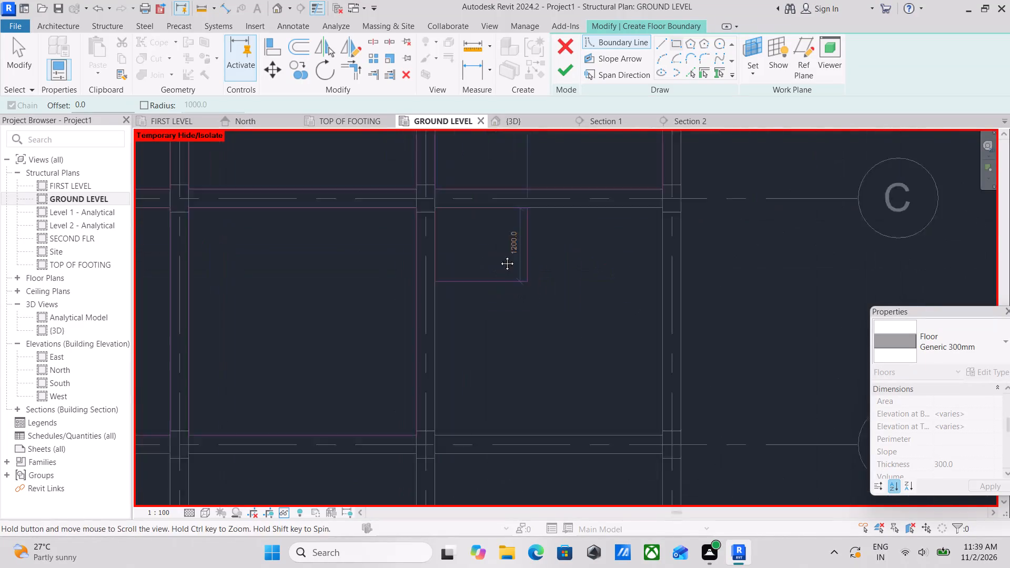
{"action": "middle_click_drag", "start_coordinate": [499, 256], "coordinate": [480, 227]}
{"action": "scroll", "coordinate": [625, 327], "scroll_direction": "down", "scroll_amount": 2}
{"action": "middle_click_drag", "start_coordinate": [625, 326], "coordinate": [561, 252]}
{"action": "scroll", "coordinate": [550, 298], "scroll_direction": "up", "scroll_amount": 3}
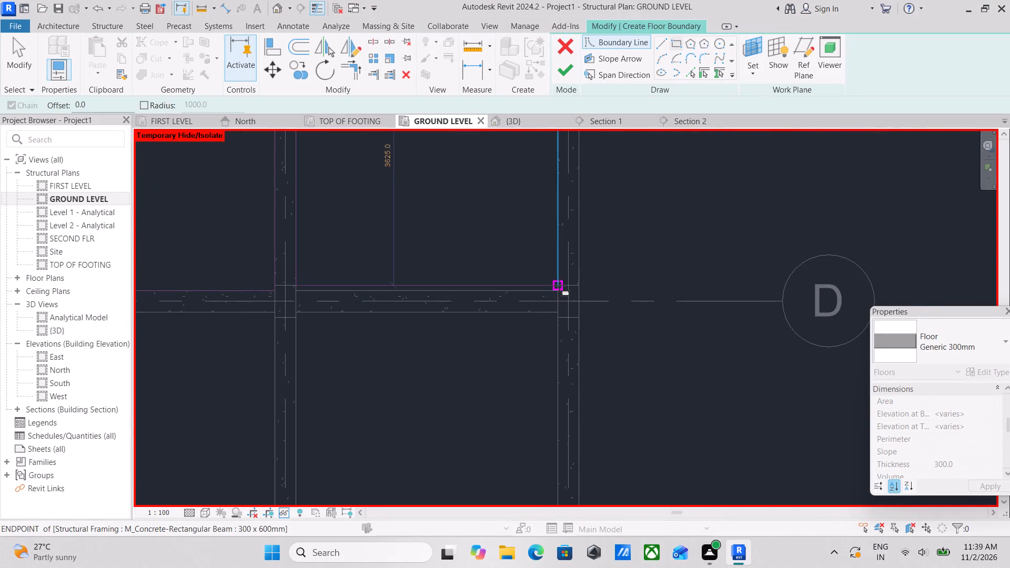
{"action": "scroll", "coordinate": [555, 287], "scroll_direction": "up", "scroll_amount": 2}
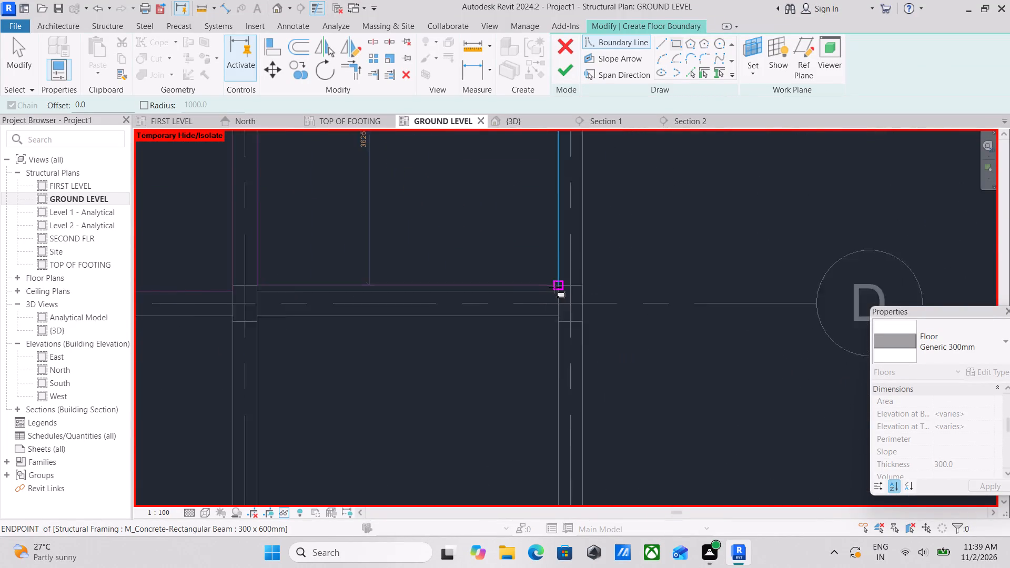
{"action": "scroll", "coordinate": [555, 287], "scroll_direction": "up", "scroll_amount": 2}
{"action": "left_click", "coordinate": [561, 296]}
Sketch a 3700 x 3700 mm rectangular floor boundary along the inner beam faces of the first bay between grids D and E.
{"action": "scroll", "coordinate": [422, 225], "scroll_direction": "down", "scroll_amount": 10}
{"action": "middle_click_drag", "start_coordinate": [422, 231], "coordinate": [507, 268]}
{"action": "scroll", "coordinate": [337, 286], "scroll_direction": "down", "scroll_amount": 3}
{"action": "middle_click_drag", "start_coordinate": [354, 279], "coordinate": [569, 214]}
{"action": "scroll", "coordinate": [374, 237], "scroll_direction": "up", "scroll_amount": 4}
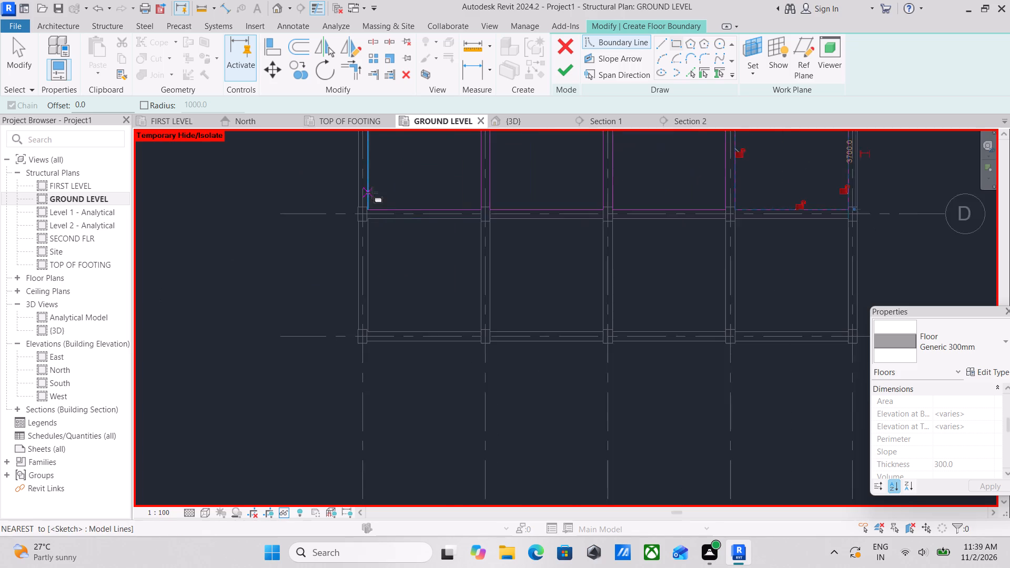
{"action": "scroll", "coordinate": [372, 192], "scroll_direction": "up", "scroll_amount": 12}
{"action": "left_click", "coordinate": [342, 181]}
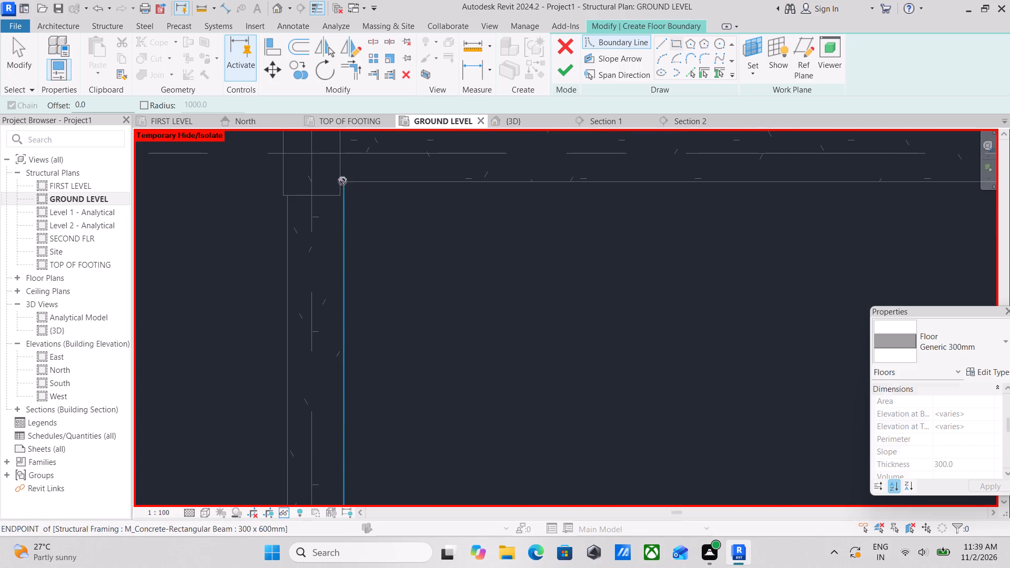
{"action": "scroll", "coordinate": [447, 300], "scroll_direction": "down", "scroll_amount": 5}
{"action": "middle_click_drag", "start_coordinate": [447, 300], "coordinate": [408, 210]}
{"action": "scroll", "coordinate": [457, 247], "scroll_direction": "down", "scroll_amount": 4}
{"action": "middle_click_drag", "start_coordinate": [453, 244], "coordinate": [396, 150]}
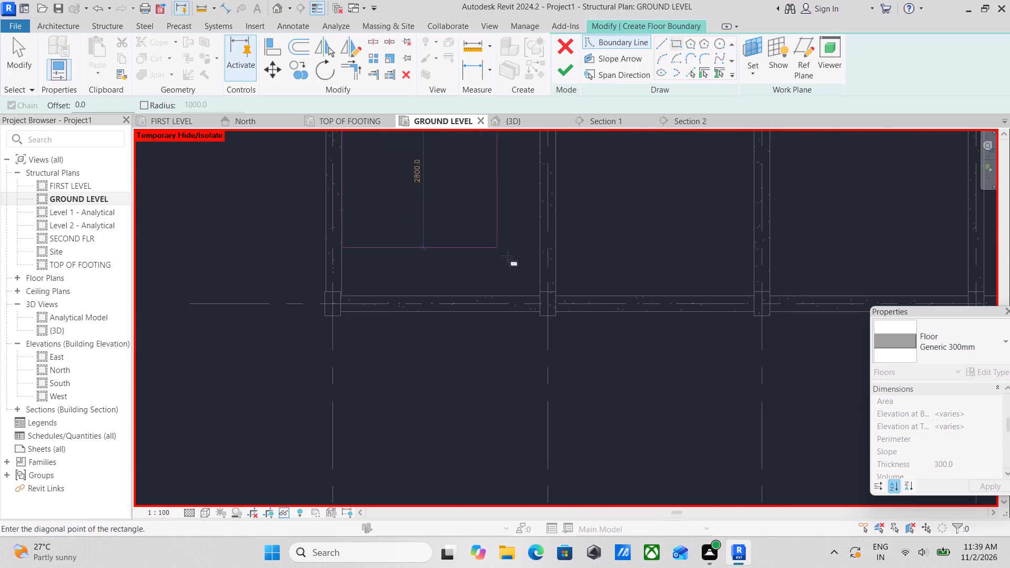
{"action": "left_click", "coordinate": [540, 297]}
Sketch a 3700 mm high rectangular floor boundary along the inner beam faces of the second bay between grids D and E.
{"action": "scroll", "coordinate": [466, 173], "scroll_direction": "down", "scroll_amount": 3}
{"action": "middle_click_drag", "start_coordinate": [461, 175], "coordinate": [332, 272]}
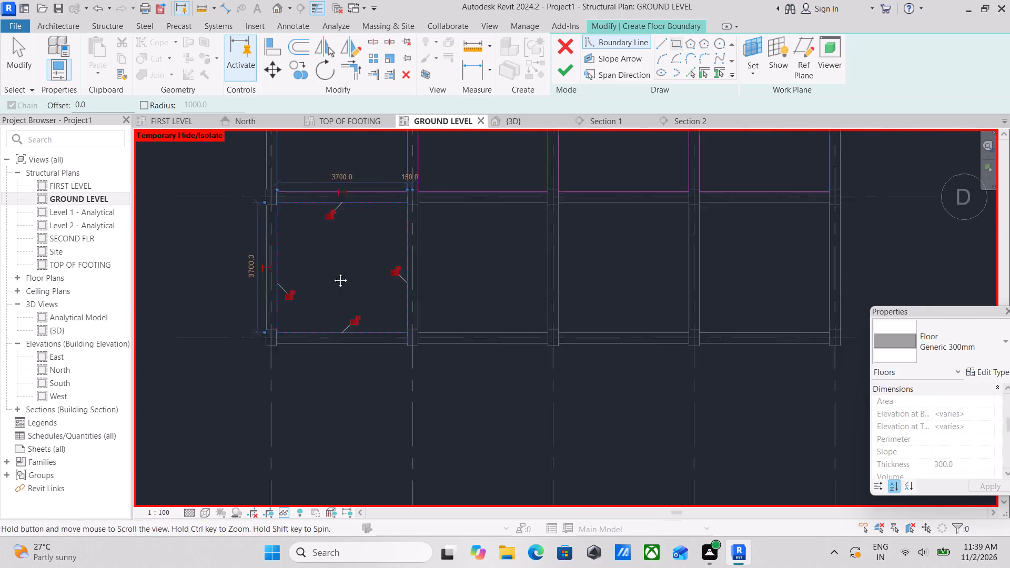
{"action": "scroll", "coordinate": [394, 228], "scroll_direction": "up", "scroll_amount": 12}
{"action": "left_click", "coordinate": [406, 214]}
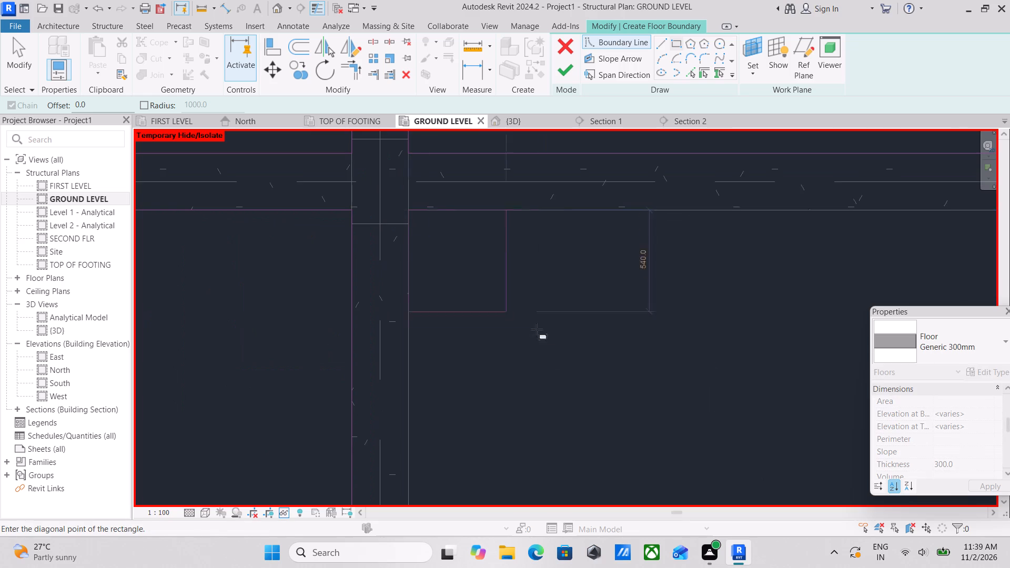
{"action": "scroll", "coordinate": [546, 334], "scroll_direction": "down", "scroll_amount": 4}
{"action": "middle_click_drag", "start_coordinate": [546, 334], "coordinate": [493, 264]}
{"action": "scroll", "coordinate": [637, 366], "scroll_direction": "down", "scroll_amount": 3}
{"action": "middle_click_drag", "start_coordinate": [630, 362], "coordinate": [491, 203]}
{"action": "middle_click_drag", "start_coordinate": [595, 296], "coordinate": [530, 229]}
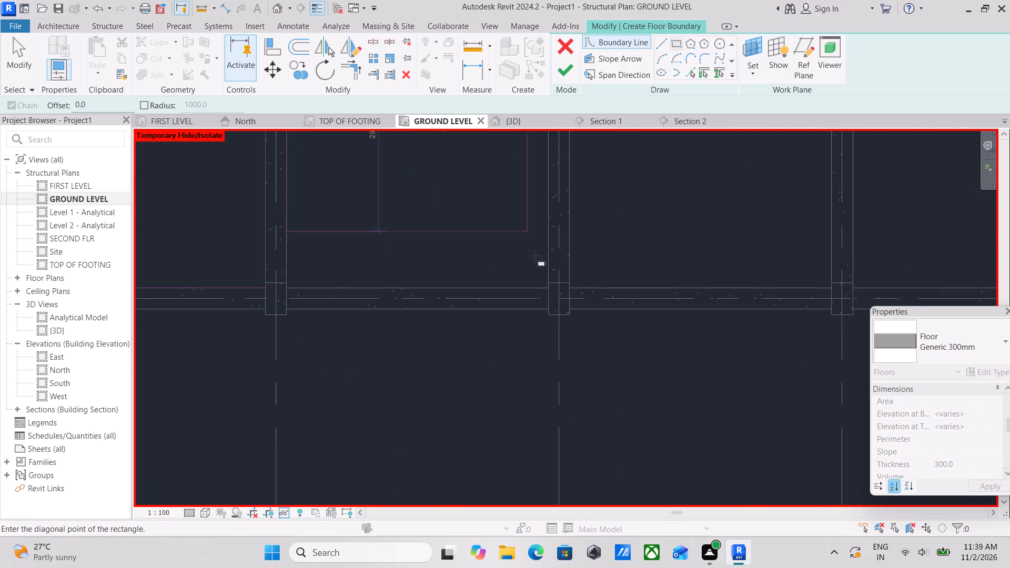
{"action": "scroll", "coordinate": [538, 297], "scroll_direction": "up", "scroll_amount": 2}
{"action": "left_click", "coordinate": [546, 285]}
Sketch a 3700 mm high rectangular floor boundary along the inner beam faces of the third bay between grids D and E.
{"action": "scroll", "coordinate": [503, 247], "scroll_direction": "down", "scroll_amount": 3}
{"action": "middle_click_drag", "start_coordinate": [503, 247], "coordinate": [348, 324]}
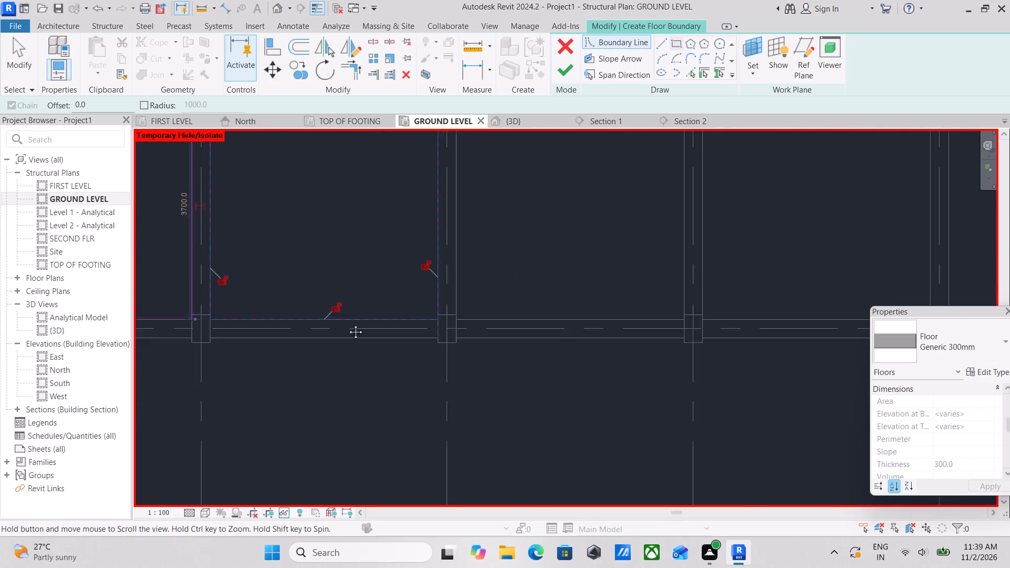
{"action": "middle_click_drag", "start_coordinate": [348, 324], "coordinate": [336, 332]}
{"action": "middle_click_drag", "start_coordinate": [467, 256], "coordinate": [450, 392]}
{"action": "scroll", "coordinate": [368, 267], "scroll_direction": "up", "scroll_amount": 4}
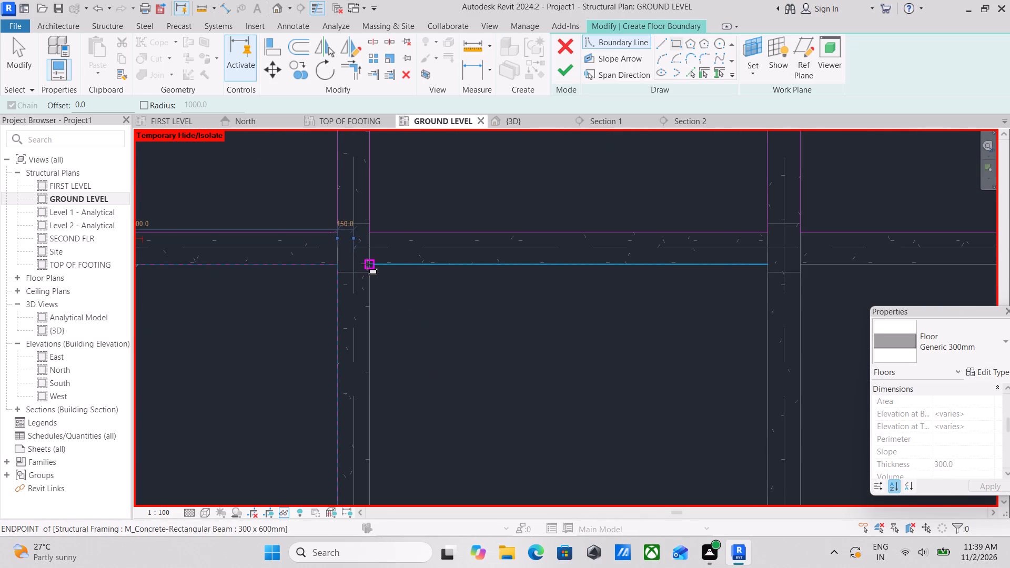
{"action": "left_click", "coordinate": [367, 264]}
{"action": "scroll", "coordinate": [541, 443], "scroll_direction": "down", "scroll_amount": 3}
{"action": "middle_click_drag", "start_coordinate": [541, 443], "coordinate": [493, 344]}
{"action": "scroll", "coordinate": [529, 422], "scroll_direction": "down", "scroll_amount": 3}
{"action": "middle_click_drag", "start_coordinate": [516, 399], "coordinate": [481, 322]}
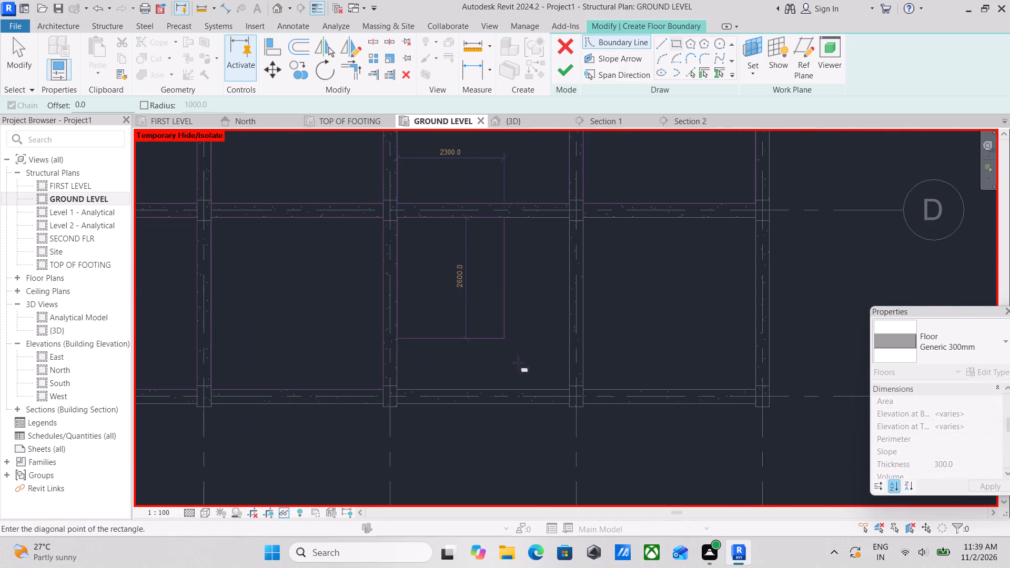
{"action": "scroll", "coordinate": [521, 368], "scroll_direction": "up", "scroll_amount": 3}
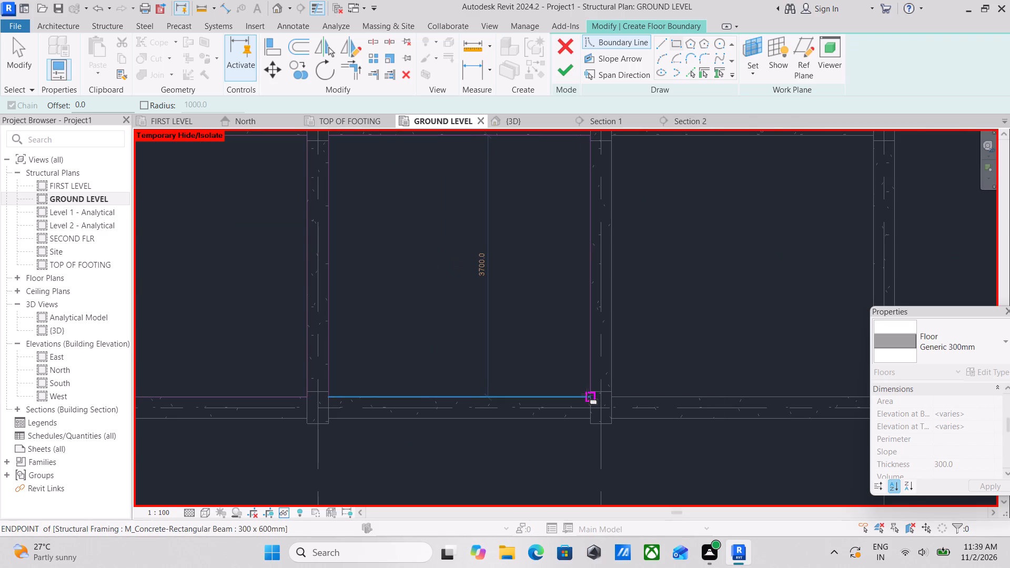
{"action": "scroll", "coordinate": [587, 394], "scroll_direction": "up", "scroll_amount": 3}
{"action": "left_click", "coordinate": [589, 400]}
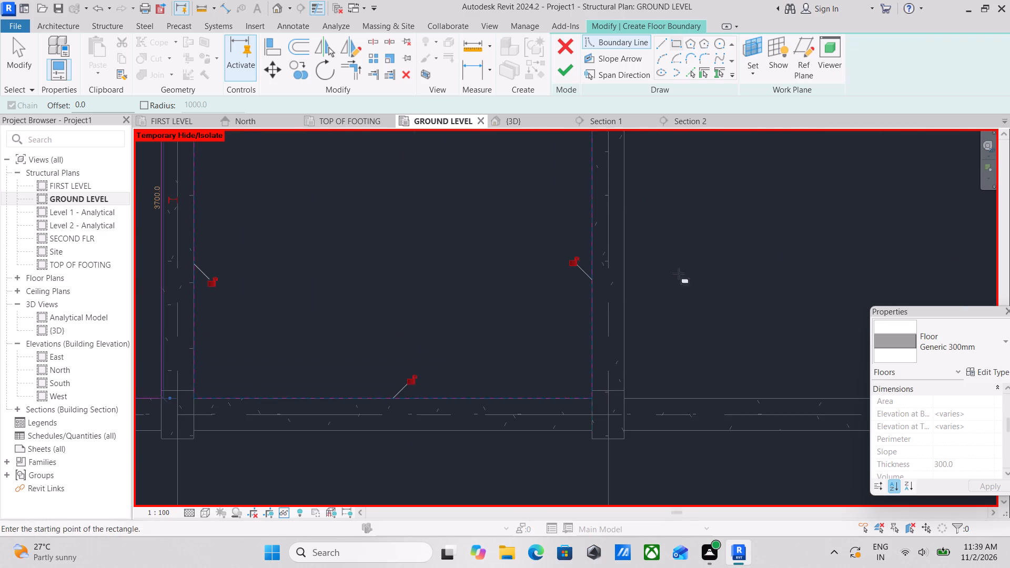
Sketch a 3700 x 3700 mm rectangular floor boundary in the fourth bay between grids D and E, beside the grid bubbles.
{"action": "scroll", "coordinate": [745, 230], "scroll_direction": "down", "scroll_amount": 3}
{"action": "middle_click_drag", "start_coordinate": [747, 234], "coordinate": [445, 409]}
{"action": "scroll", "coordinate": [445, 409], "scroll_direction": "up", "scroll_amount": 1}
{"action": "scroll", "coordinate": [461, 371], "scroll_direction": "down", "scroll_amount": 2}
{"action": "middle_click_drag", "start_coordinate": [461, 372], "coordinate": [454, 404]}
{"action": "scroll", "coordinate": [398, 328], "scroll_direction": "up", "scroll_amount": 8}
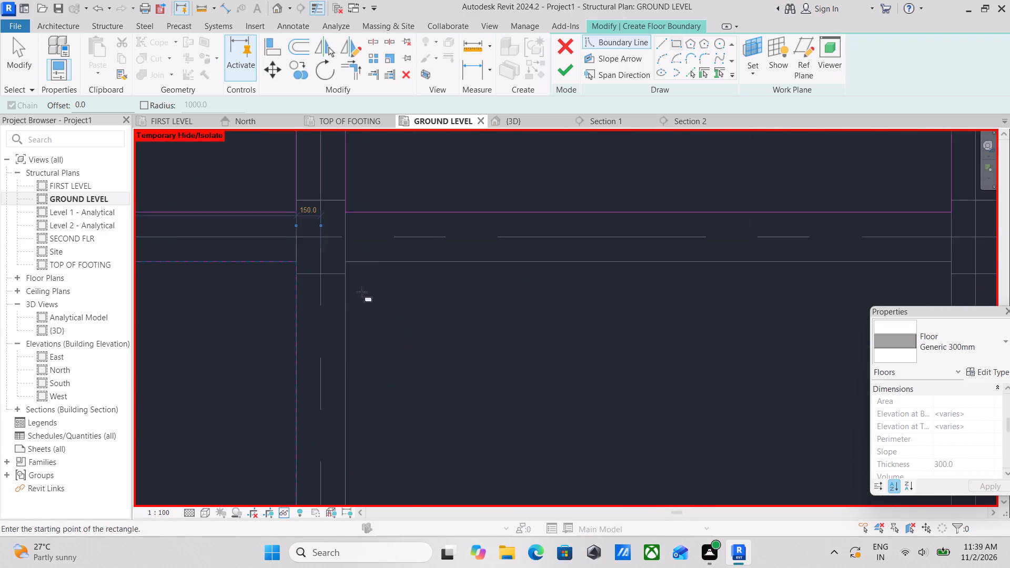
{"action": "left_click", "coordinate": [344, 255]}
{"action": "scroll", "coordinate": [605, 508], "scroll_direction": "down", "scroll_amount": 5}
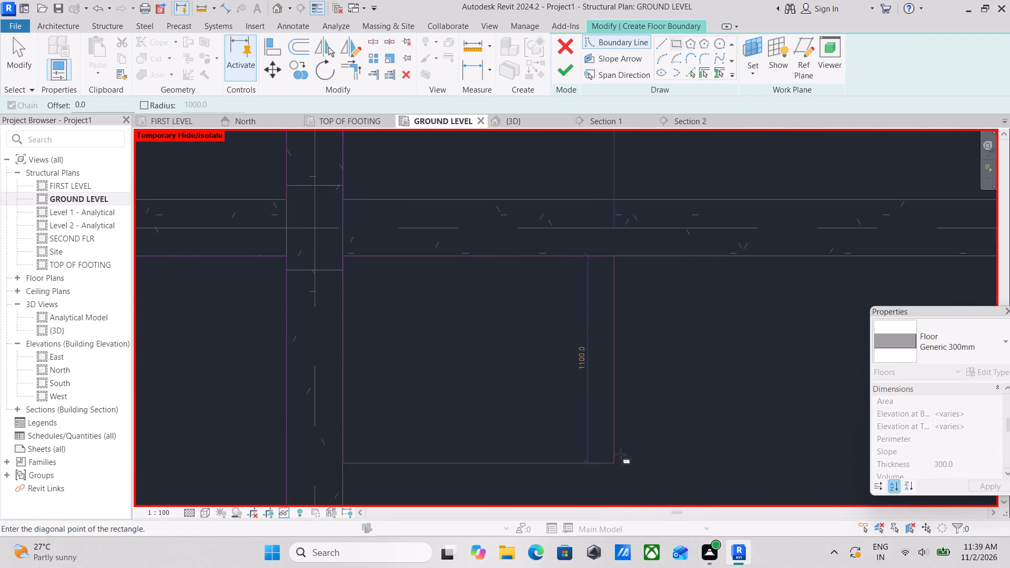
{"action": "scroll", "coordinate": [626, 443], "scroll_direction": "down", "scroll_amount": 4}
{"action": "middle_click_drag", "start_coordinate": [626, 443], "coordinate": [579, 353]}
{"action": "scroll", "coordinate": [706, 450], "scroll_direction": "down", "scroll_amount": 3}
{"action": "middle_click_drag", "start_coordinate": [706, 449], "coordinate": [676, 376]}
{"action": "scroll", "coordinate": [745, 448], "scroll_direction": "down", "scroll_amount": 2}
{"action": "middle_click_drag", "start_coordinate": [718, 415], "coordinate": [643, 295]}
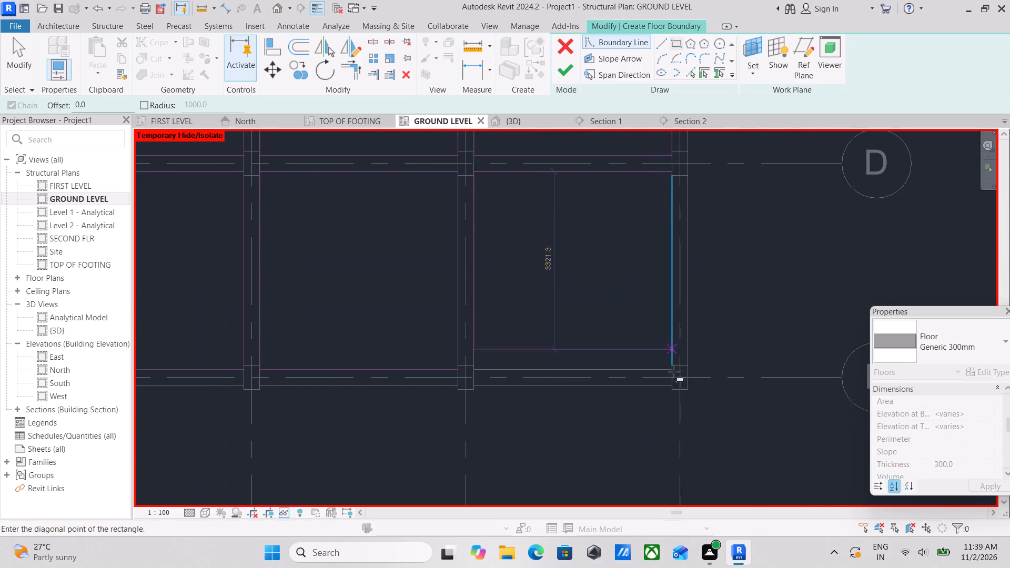
{"action": "scroll", "coordinate": [670, 362], "scroll_direction": "up", "scroll_amount": 3}
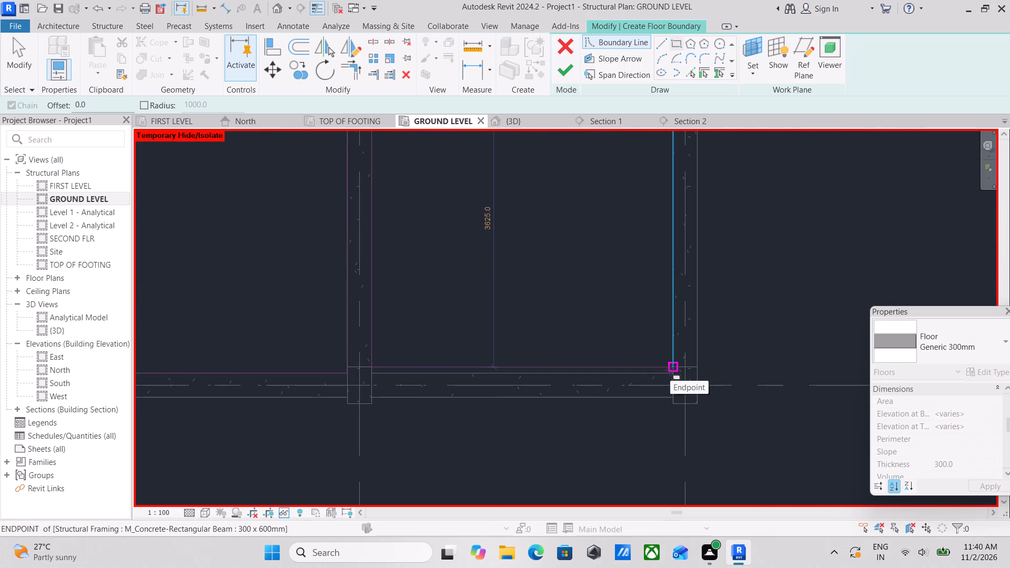
{"action": "scroll", "coordinate": [670, 376], "scroll_direction": "up", "scroll_amount": 4}
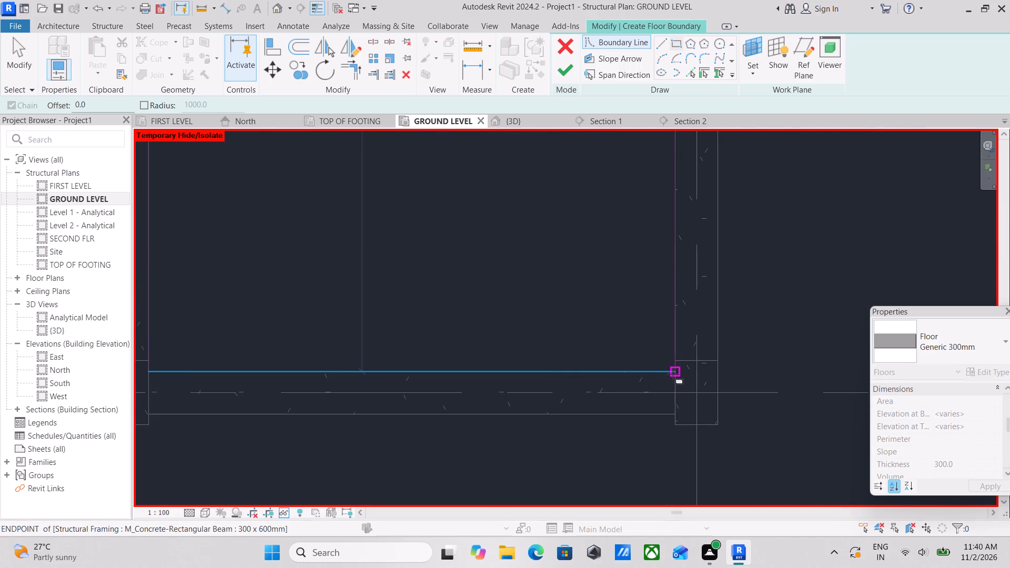
{"action": "left_click", "coordinate": [673, 374]}
Check the boundaries across the beam grid and finish the sketch to create the Generic 300mm floor.
{"action": "scroll", "coordinate": [591, 322], "scroll_direction": "down", "scroll_amount": 6}
{"action": "middle_click_drag", "start_coordinate": [560, 303], "coordinate": [612, 433]}
{"action": "scroll", "coordinate": [552, 325], "scroll_direction": "down", "scroll_amount": 2}
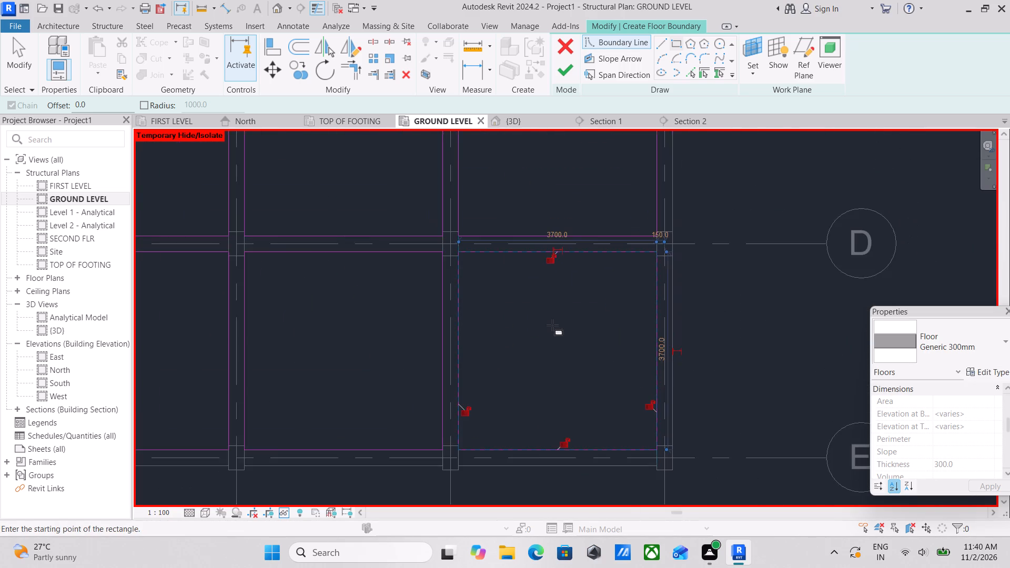
{"action": "middle_click", "coordinate": [559, 329]}
{"action": "scroll", "coordinate": [528, 310], "scroll_direction": "up", "scroll_amount": 3}
{"action": "scroll", "coordinate": [488, 285], "scroll_direction": "down", "scroll_amount": 2}
{"action": "middle_click_drag", "start_coordinate": [488, 285], "coordinate": [548, 343]}
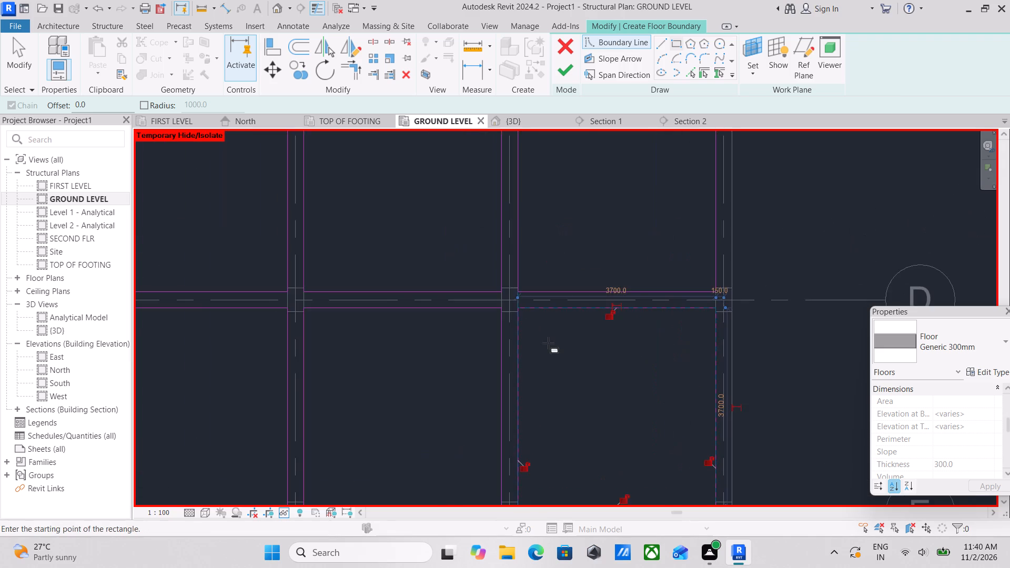
{"action": "scroll", "coordinate": [546, 338], "scroll_direction": "down", "scroll_amount": 4}
{"action": "middle_click_drag", "start_coordinate": [483, 231], "coordinate": [569, 334]}
{"action": "middle_click_drag", "start_coordinate": [558, 291], "coordinate": [585, 368]}
{"action": "scroll", "coordinate": [551, 272], "scroll_direction": "down", "scroll_amount": 1}
{"action": "middle_click_drag", "start_coordinate": [563, 295], "coordinate": [572, 320]}
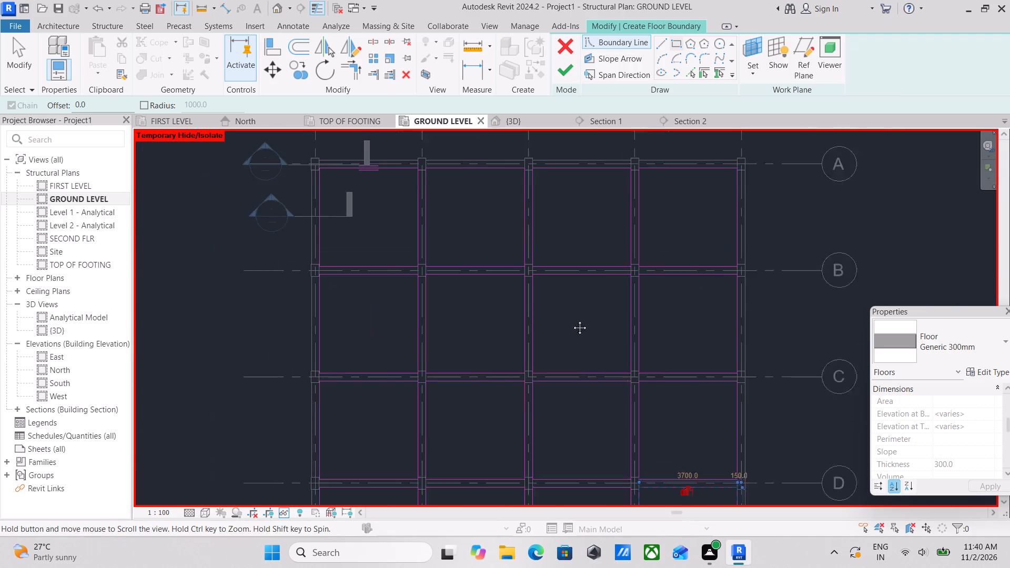
{"action": "middle_click_drag", "start_coordinate": [572, 320], "coordinate": [573, 321]}
{"action": "scroll", "coordinate": [573, 321], "scroll_direction": "up", "scroll_amount": 1}
{"action": "left_click", "coordinate": [571, 73]}
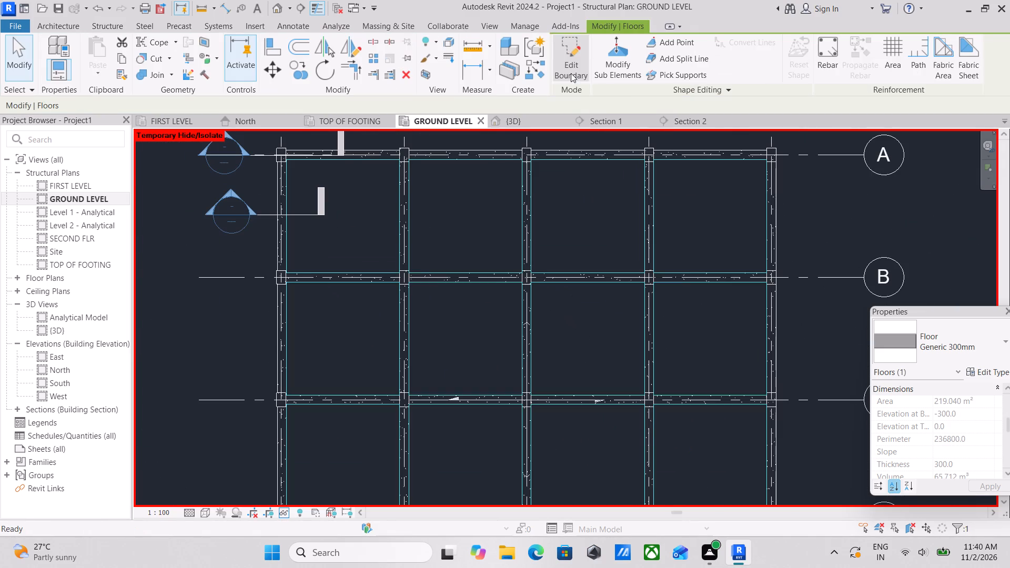
Examine the new ground-level floor slab and its surrounding beams in the 3D view from several angles.
{"action": "left_click", "coordinate": [508, 120]}
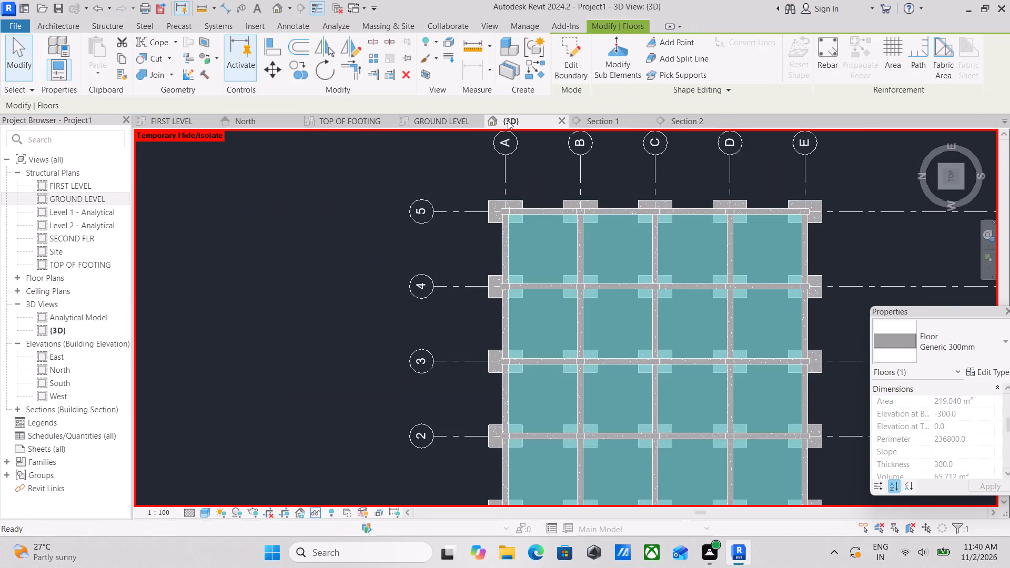
{"action": "scroll", "coordinate": [551, 214], "scroll_direction": "down", "scroll_amount": 7}
{"action": "middle_click_drag", "start_coordinate": [572, 310], "coordinate": [602, 253], "text": "shift"}
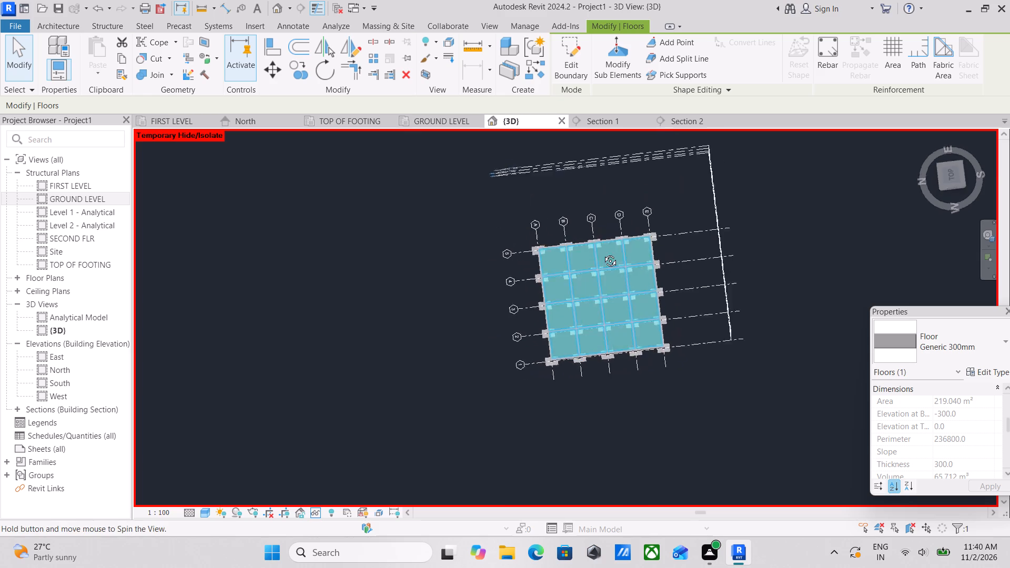
{"action": "middle_click_drag", "start_coordinate": [602, 253], "coordinate": [678, 170], "text": "shift"}
{"action": "middle_click_drag", "start_coordinate": [599, 342], "coordinate": [663, 151], "text": "shift"}
{"action": "scroll", "coordinate": [641, 248], "scroll_direction": "up", "scroll_amount": 3}
{"action": "key", "text": "Escape"}
{"action": "scroll", "coordinate": [536, 371], "scroll_direction": "up", "scroll_amount": 2}
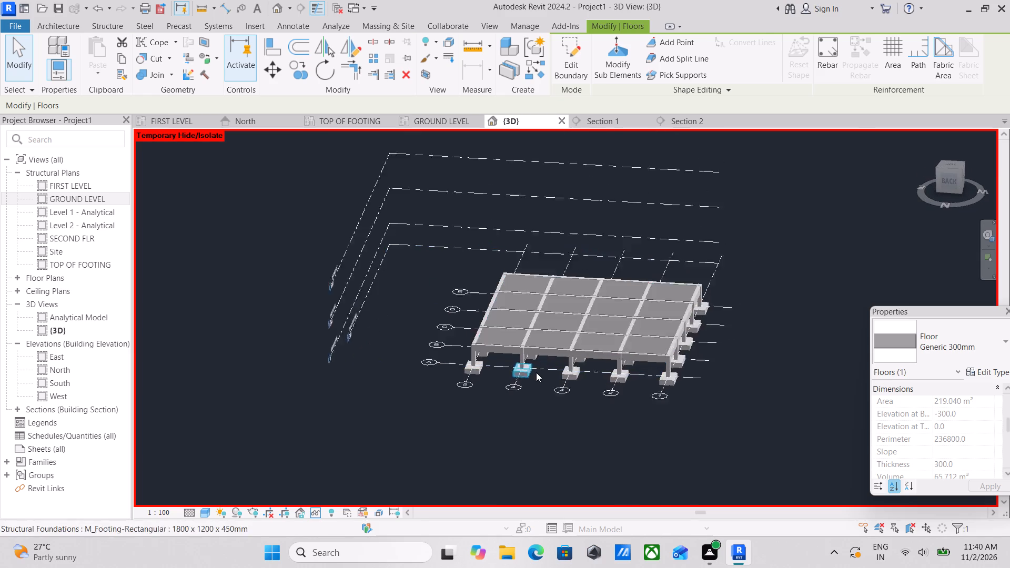
{"action": "scroll", "coordinate": [536, 372], "scroll_direction": "up", "scroll_amount": 2}
{"action": "scroll", "coordinate": [503, 331], "scroll_direction": "up", "scroll_amount": 7}
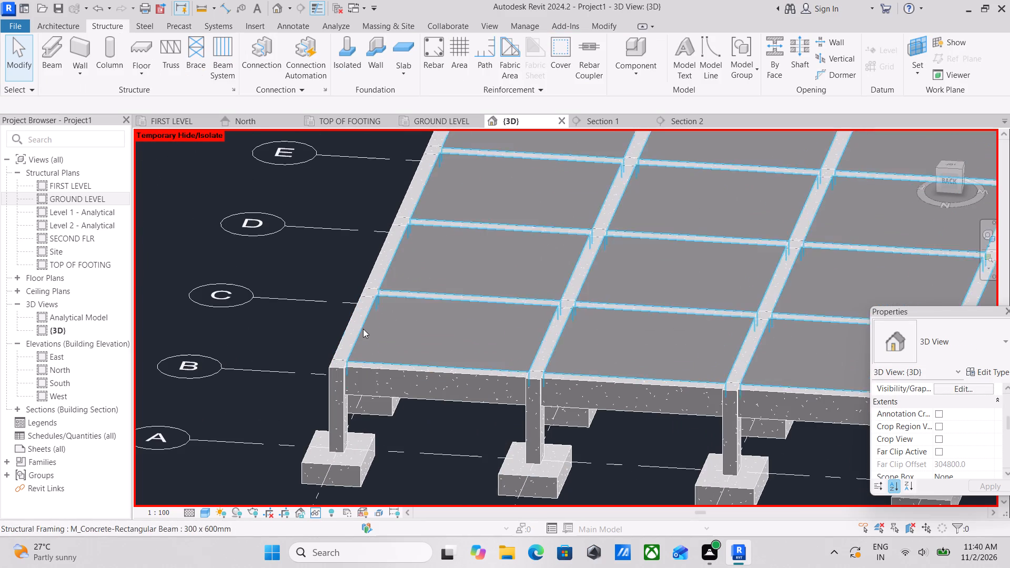
{"action": "scroll", "coordinate": [393, 328], "scroll_direction": "down", "scroll_amount": 8}
{"action": "scroll", "coordinate": [501, 325], "scroll_direction": "down", "scroll_amount": 2}
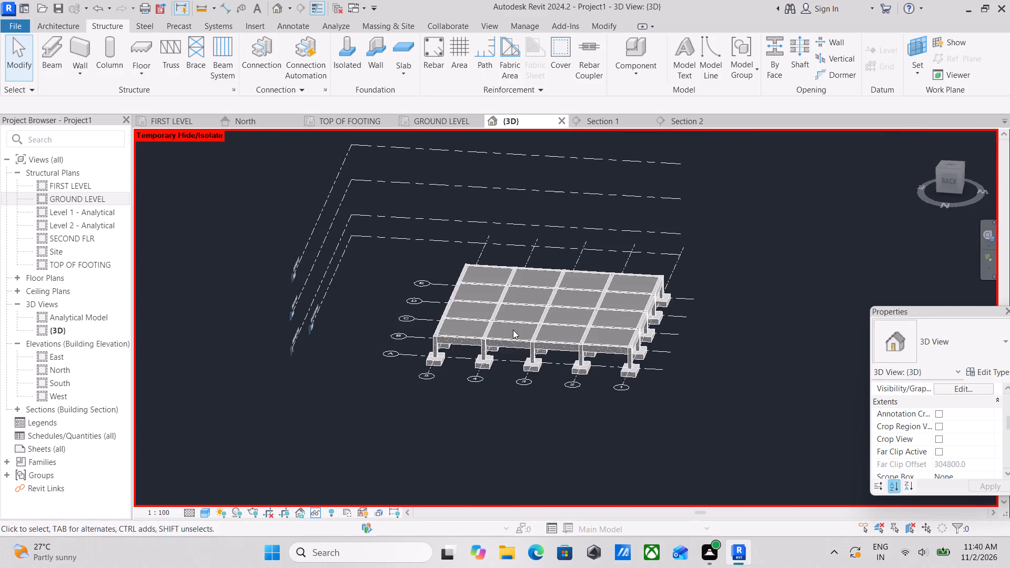
{"action": "middle_click_drag", "start_coordinate": [513, 330], "coordinate": [369, 394]}
{"action": "scroll", "coordinate": [349, 328], "scroll_direction": "down", "scroll_amount": 1, "text": "shift"}
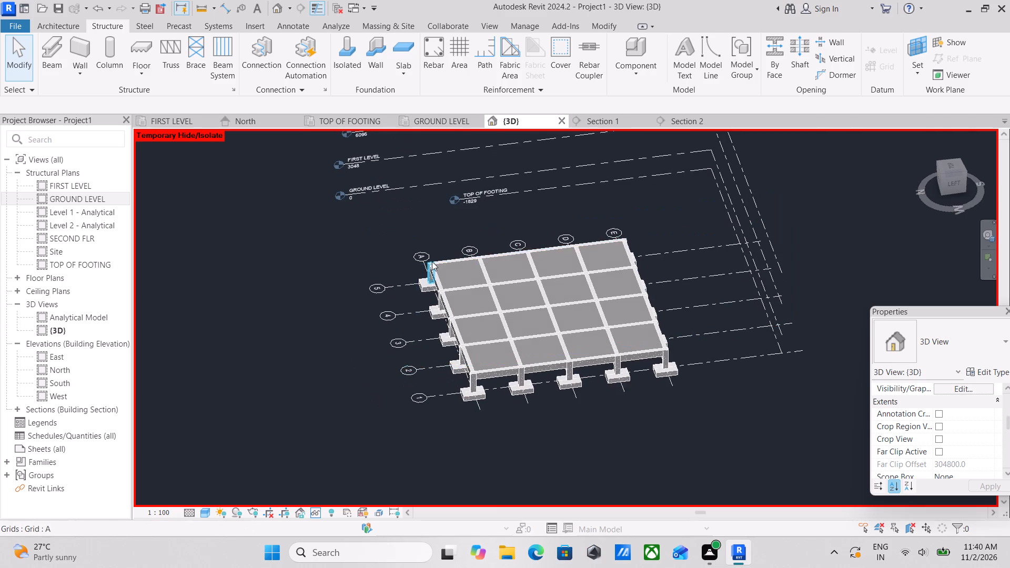
{"action": "scroll", "coordinate": [451, 247], "scroll_direction": "up", "scroll_amount": 12}
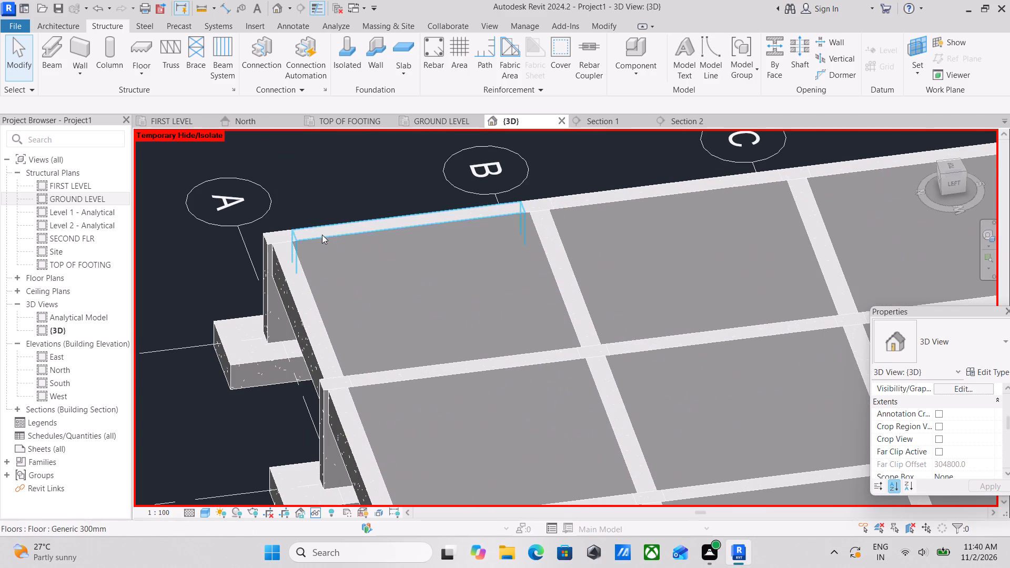
Select the Generic 300mm floor in the 3D view and inspect how its panels fit between the beams, including from above.
{"action": "left_click", "coordinate": [321, 242]}
{"action": "scroll", "coordinate": [371, 274], "scroll_direction": "down", "scroll_amount": 4}
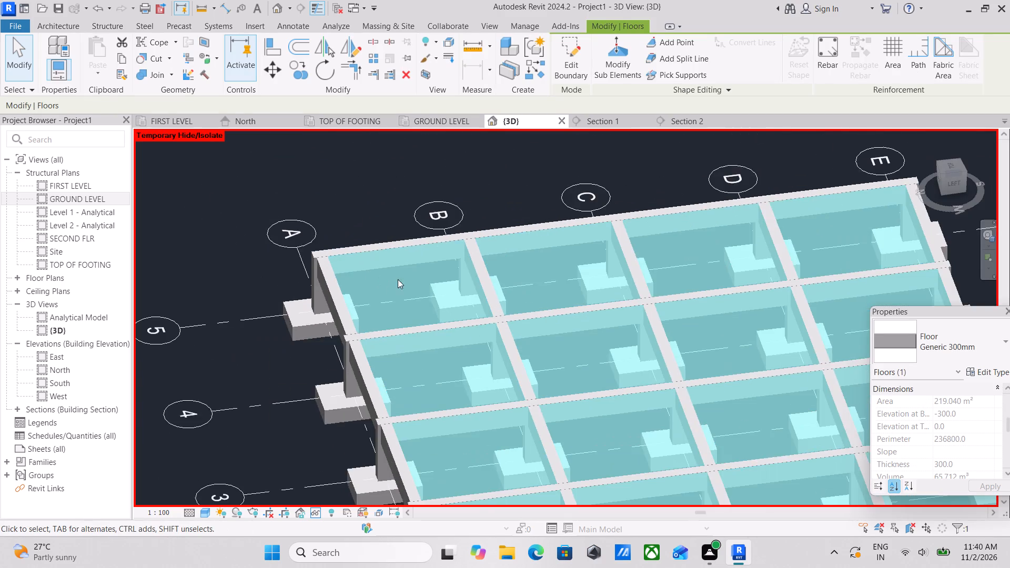
{"action": "scroll", "coordinate": [399, 279], "scroll_direction": "down", "scroll_amount": 2}
{"action": "left_click", "coordinate": [951, 161]}
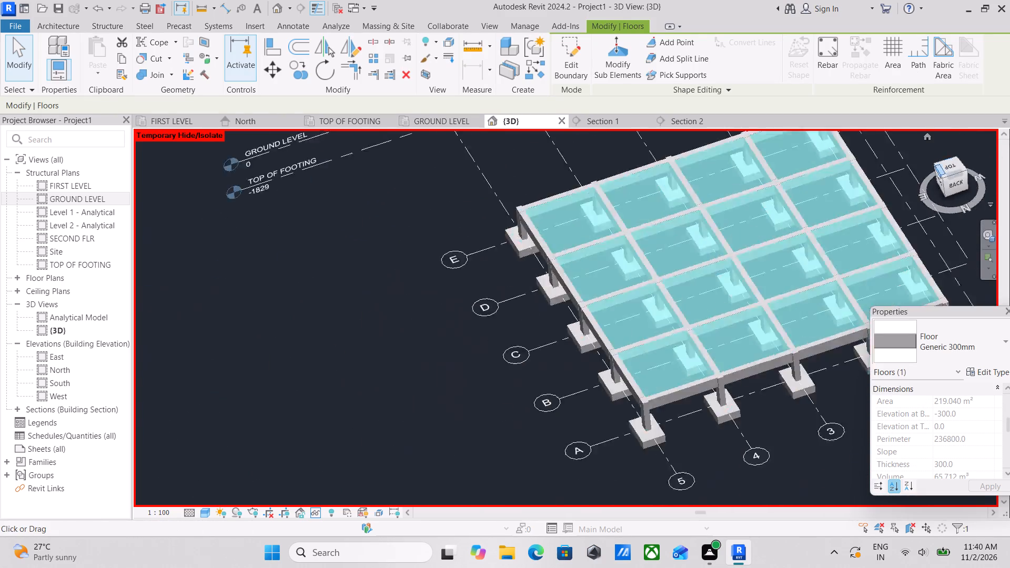
{"action": "scroll", "coordinate": [779, 286], "scroll_direction": "up", "scroll_amount": 2}
{"action": "scroll", "coordinate": [711, 216], "scroll_direction": "down", "scroll_amount": 3}
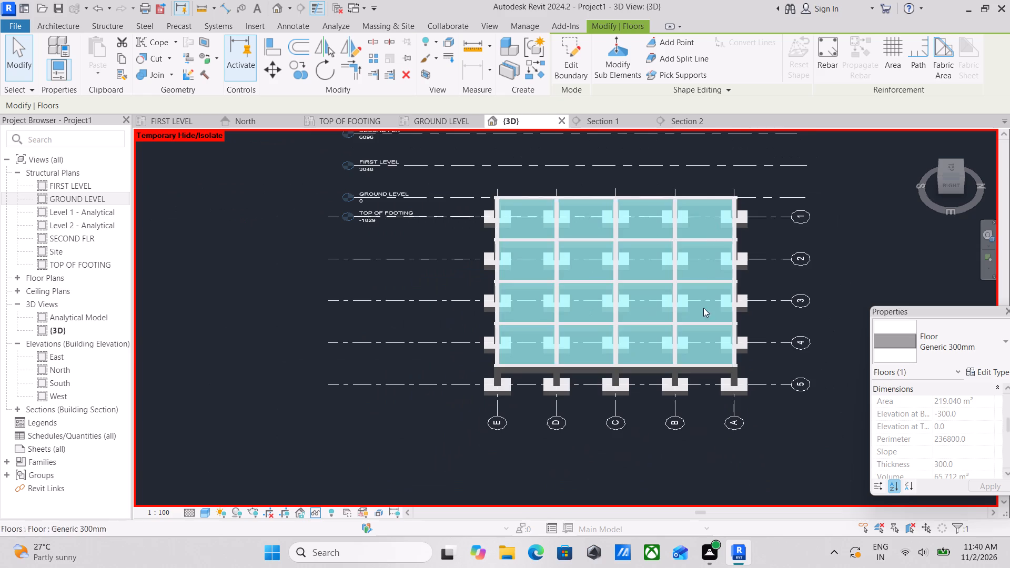
{"action": "scroll", "coordinate": [644, 414], "scroll_direction": "down", "scroll_amount": 2}
{"action": "middle_click_drag", "start_coordinate": [624, 402], "coordinate": [609, 567], "text": "shift"}
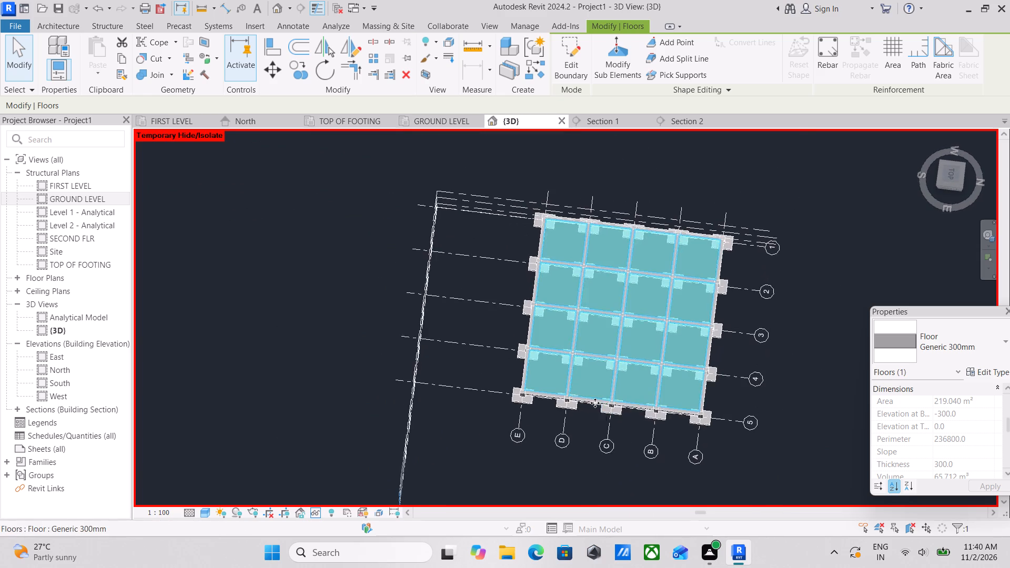
{"action": "middle_click_drag", "start_coordinate": [595, 403], "coordinate": [222, 468], "text": "shift"}
{"action": "middle_click_drag", "start_coordinate": [558, 418], "coordinate": [533, 488]}
{"action": "scroll", "coordinate": [613, 281], "scroll_direction": "up", "scroll_amount": 3}
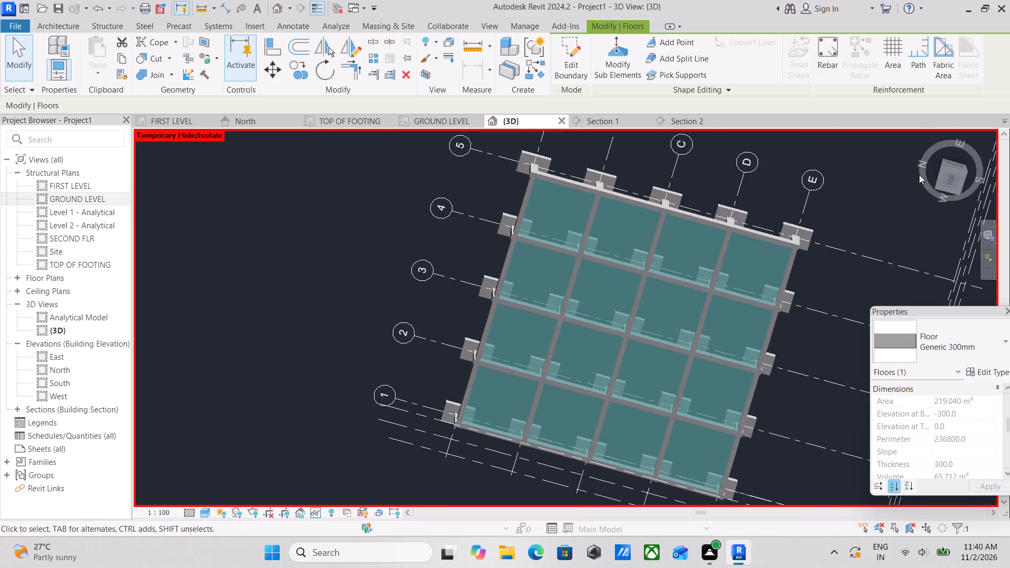
{"action": "left_click", "coordinate": [955, 184]}
{"action": "scroll", "coordinate": [598, 280], "scroll_direction": "up", "scroll_amount": 3}
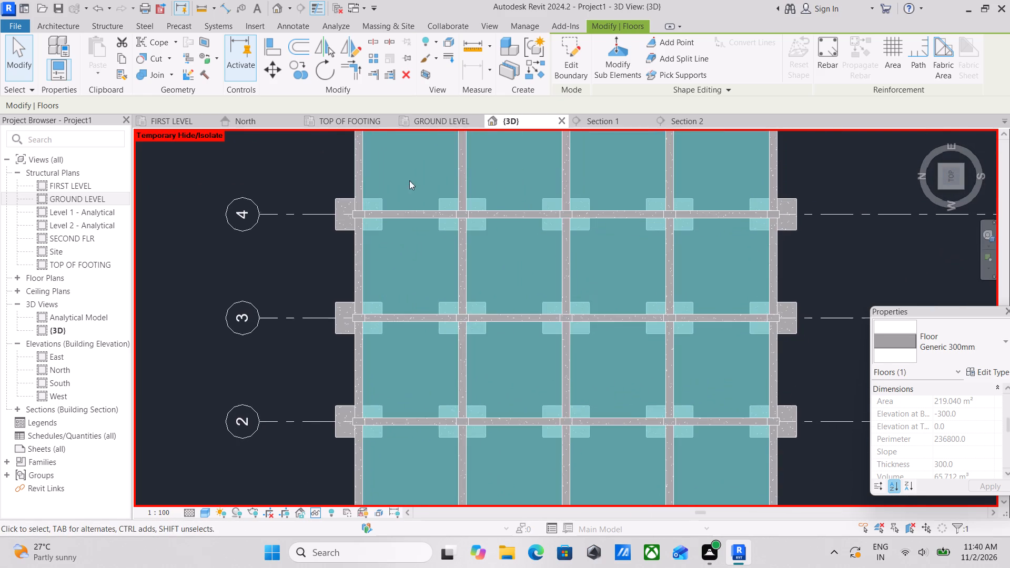
{"action": "key", "text": "Escape"}
{"action": "middle_click_drag", "start_coordinate": [411, 188], "coordinate": [448, 296]}
{"action": "scroll", "coordinate": [395, 239], "scroll_direction": "up", "scroll_amount": 3}
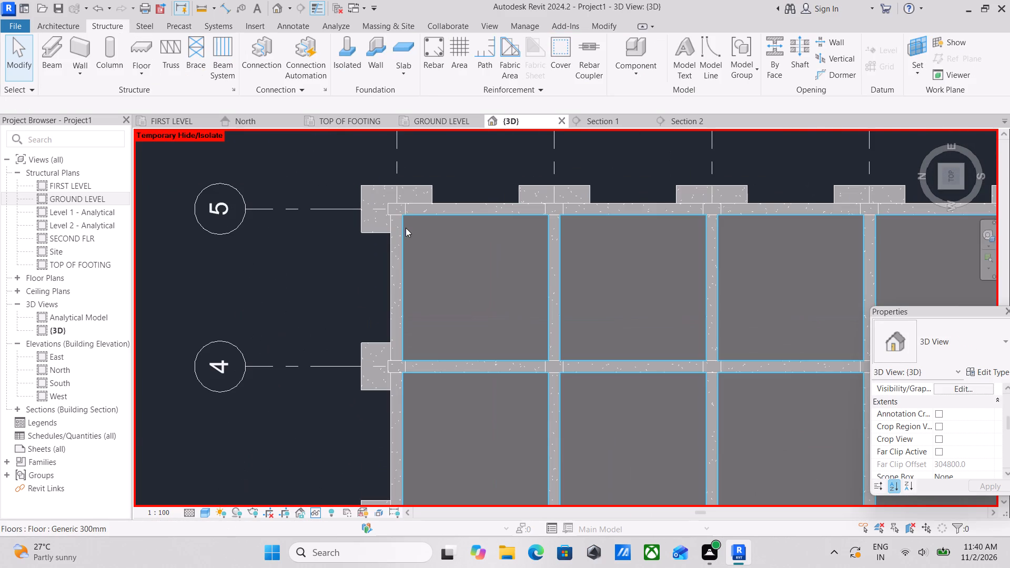
{"action": "left_click", "coordinate": [406, 228]}
{"action": "scroll", "coordinate": [416, 236], "scroll_direction": "up", "scroll_amount": 2}
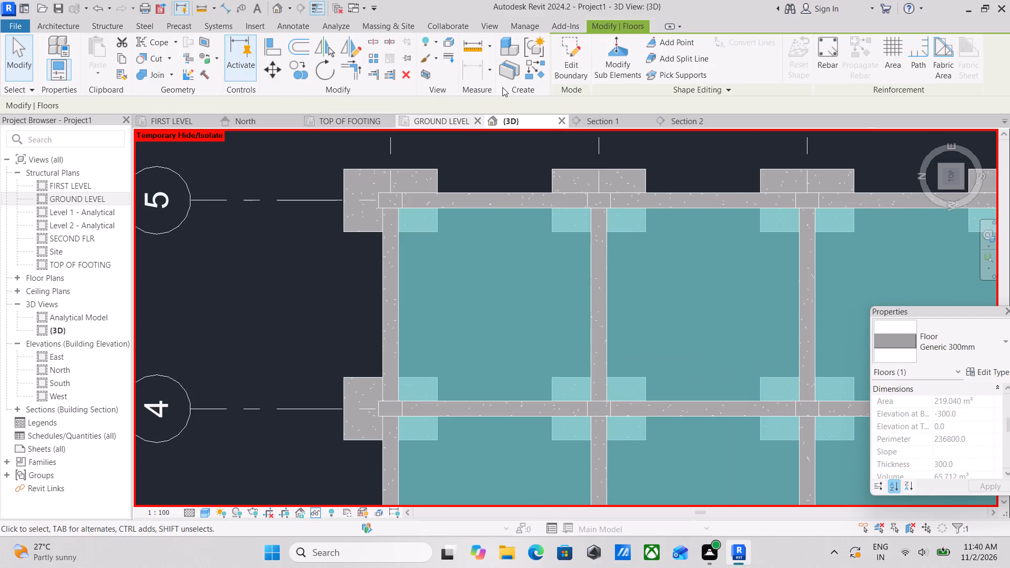
Deselect the floor and examine the slab panels between grids 1 to 5 from above in the 3D view.
{"action": "key", "text": "Escape"}
{"action": "scroll", "coordinate": [421, 239], "scroll_direction": "down", "scroll_amount": 2}
{"action": "middle_click_drag", "start_coordinate": [422, 239], "coordinate": [467, 217]}
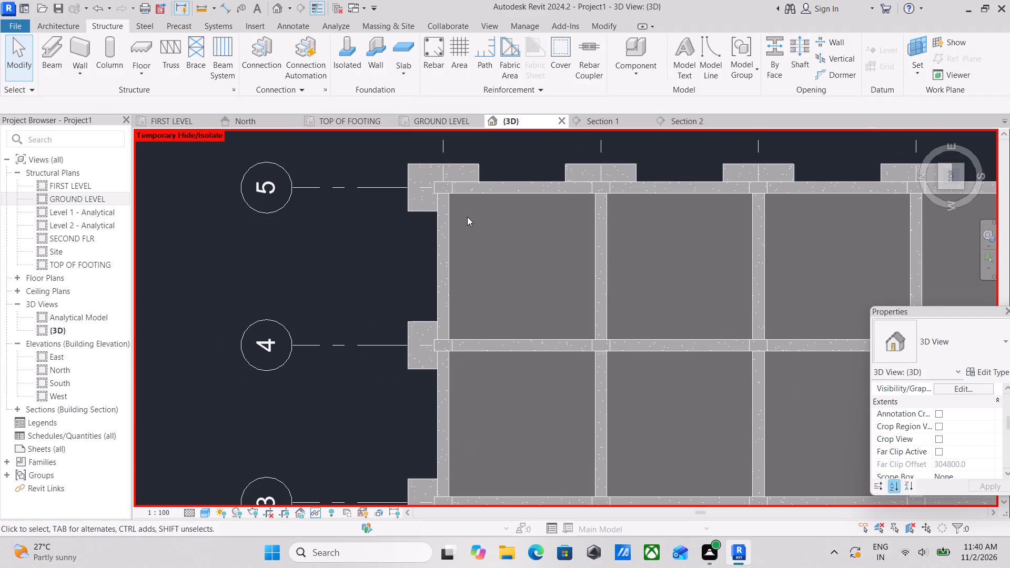
{"action": "middle_click_drag", "start_coordinate": [470, 226], "coordinate": [481, 202]}
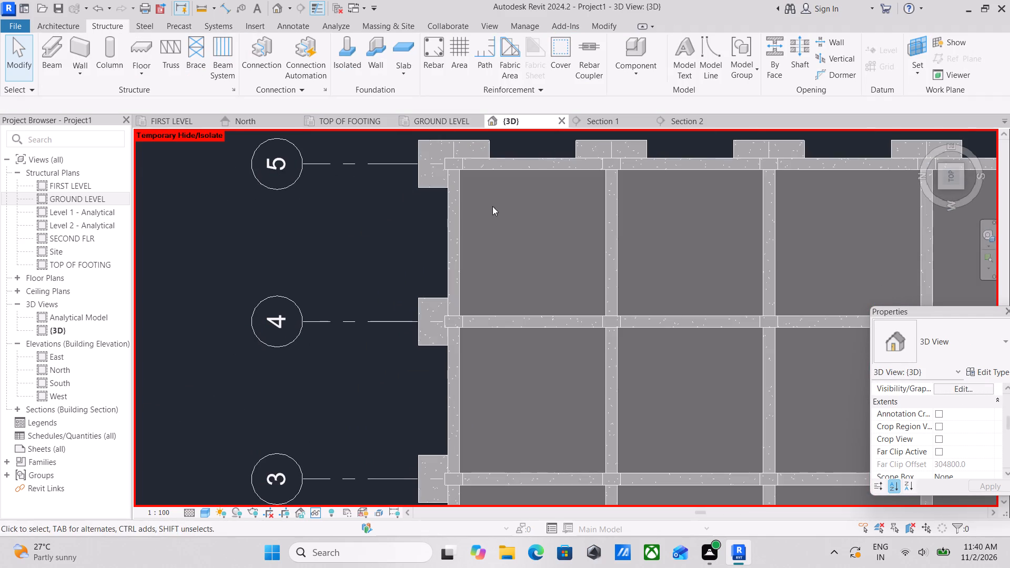
{"action": "middle_click_drag", "start_coordinate": [493, 209], "coordinate": [490, 190]}
{"action": "scroll", "coordinate": [491, 190], "scroll_direction": "down", "scroll_amount": 1}
{"action": "middle_click_drag", "start_coordinate": [491, 190], "coordinate": [531, 211]}
{"action": "scroll", "coordinate": [543, 213], "scroll_direction": "down", "scroll_amount": 1}
{"action": "middle_click_drag", "start_coordinate": [543, 213], "coordinate": [567, 184]}
{"action": "scroll", "coordinate": [585, 232], "scroll_direction": "down", "scroll_amount": 1}
{"action": "middle_click_drag", "start_coordinate": [585, 232], "coordinate": [585, 215]}
{"action": "middle_click", "coordinate": [585, 215]}
{"action": "scroll", "coordinate": [591, 222], "scroll_direction": "down", "scroll_amount": 1}
{"action": "middle_click_drag", "start_coordinate": [591, 223], "coordinate": [591, 227]}
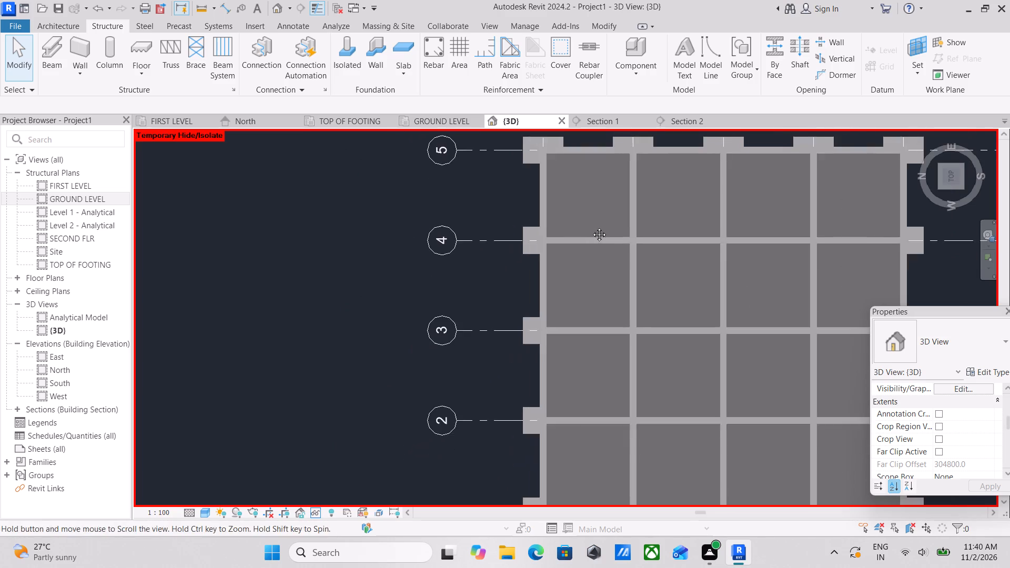
{"action": "middle_click_drag", "start_coordinate": [591, 227], "coordinate": [588, 253]}
{"action": "scroll", "coordinate": [587, 253], "scroll_direction": "up", "scroll_amount": 2}
{"action": "middle_click_drag", "start_coordinate": [585, 234], "coordinate": [409, 268]}
{"action": "scroll", "coordinate": [573, 232], "scroll_direction": "down", "scroll_amount": 1}
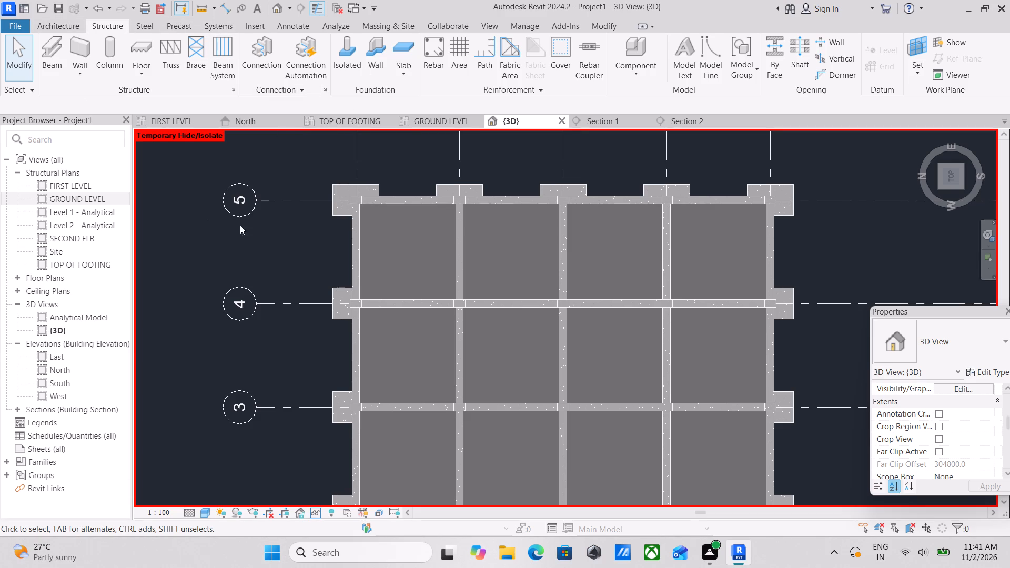
{"action": "scroll", "coordinate": [384, 263], "scroll_direction": "down", "scroll_amount": 2}
{"action": "scroll", "coordinate": [346, 276], "scroll_direction": "up", "scroll_amount": 7}
{"action": "middle_click_drag", "start_coordinate": [327, 252], "coordinate": [347, 308]}
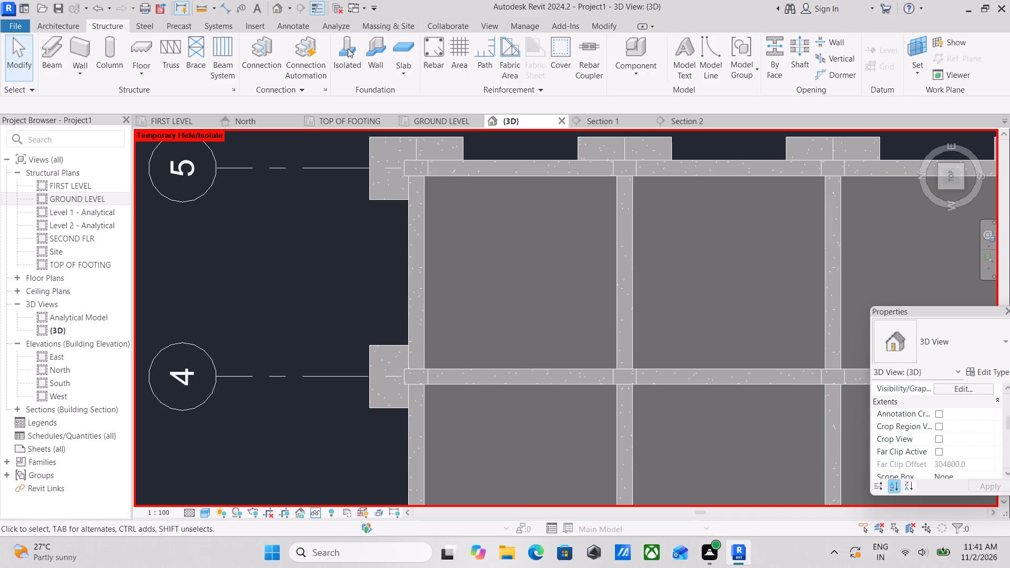
{"action": "left_click", "coordinate": [284, 7]}
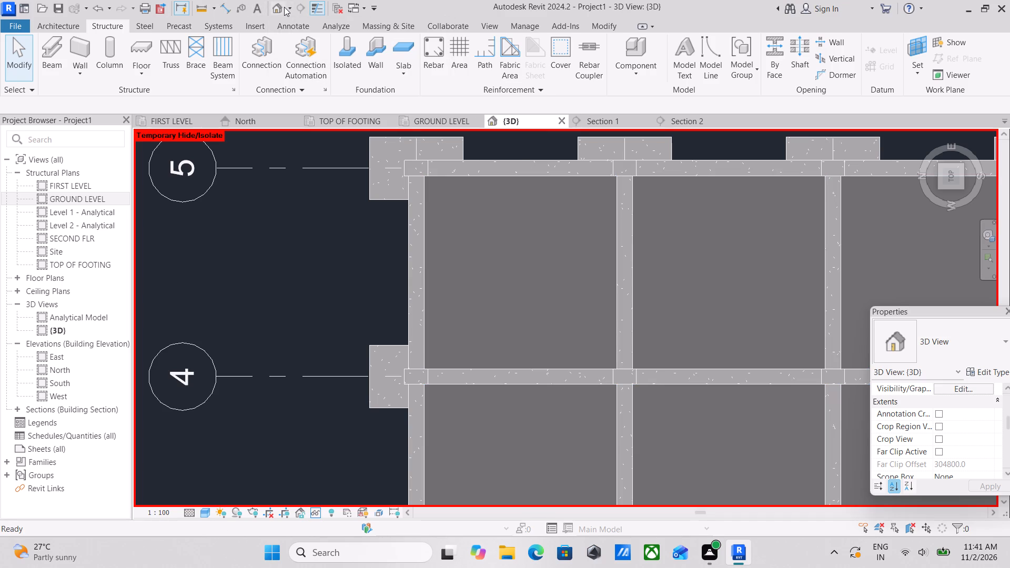
{"action": "left_click", "coordinate": [286, 4]}
{"action": "left_click", "coordinate": [286, 4]}
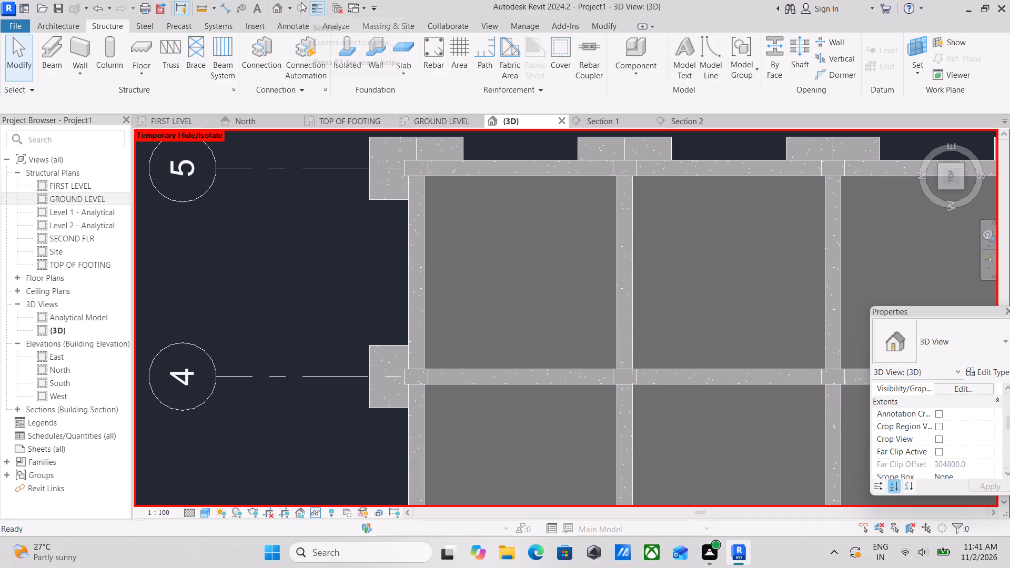
{"action": "scroll", "coordinate": [391, 124], "scroll_direction": "down", "scroll_amount": 4}
{"action": "scroll", "coordinate": [426, 180], "scroll_direction": "down", "scroll_amount": 4}
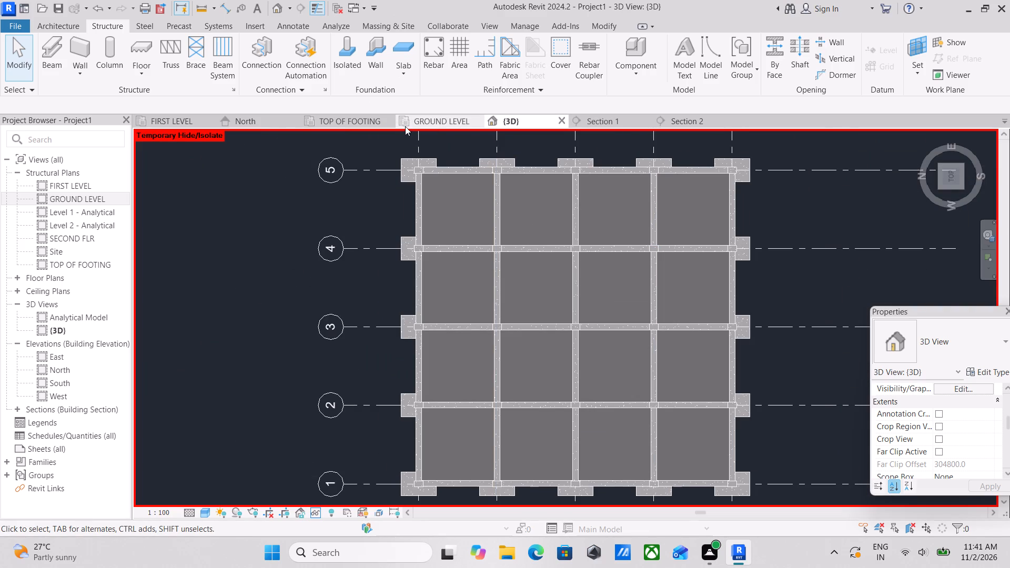
Delete the Section 2 marker between grids A and B in the GROUND LEVEL plan, along with its view.
{"action": "left_click", "coordinate": [431, 117]}
{"action": "scroll", "coordinate": [446, 215], "scroll_direction": "down", "scroll_amount": 3}
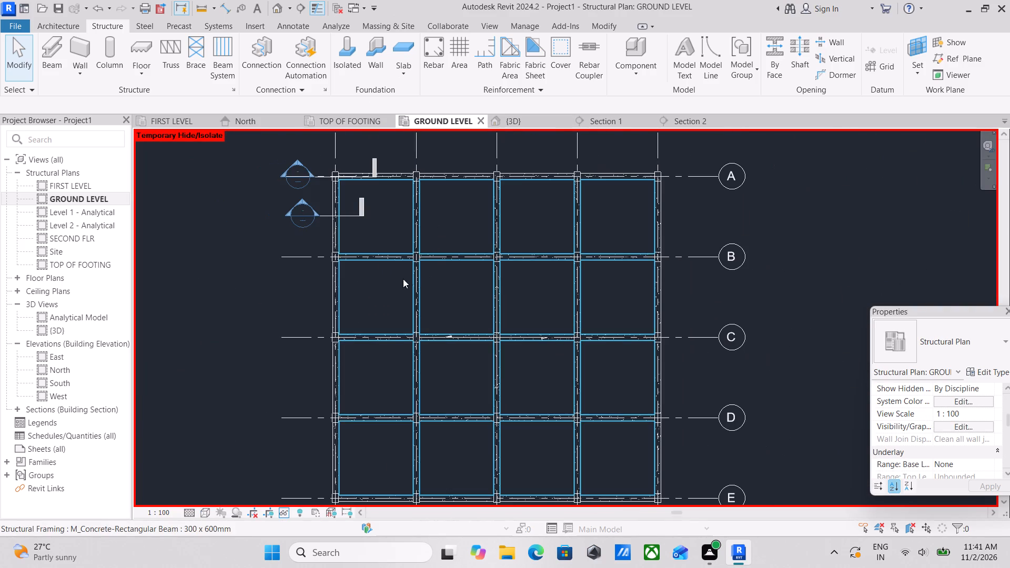
{"action": "scroll", "coordinate": [359, 271], "scroll_direction": "up", "scroll_amount": 7}
{"action": "middle_click_drag", "start_coordinate": [369, 268], "coordinate": [456, 332]}
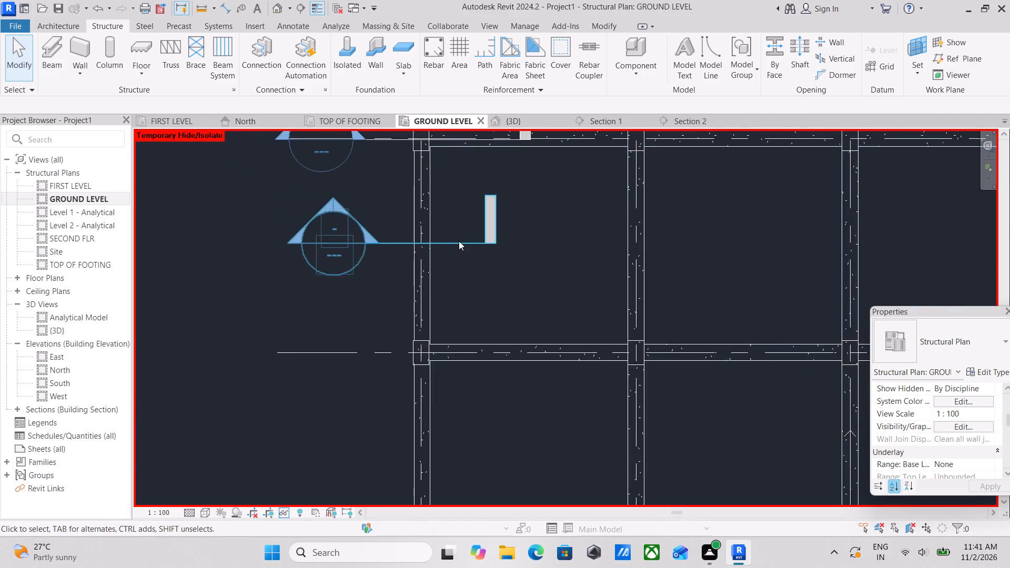
{"action": "scroll", "coordinate": [459, 241], "scroll_direction": "down", "scroll_amount": 2}
{"action": "middle_click_drag", "start_coordinate": [459, 241], "coordinate": [469, 259]}
{"action": "left_click", "coordinate": [483, 254]}
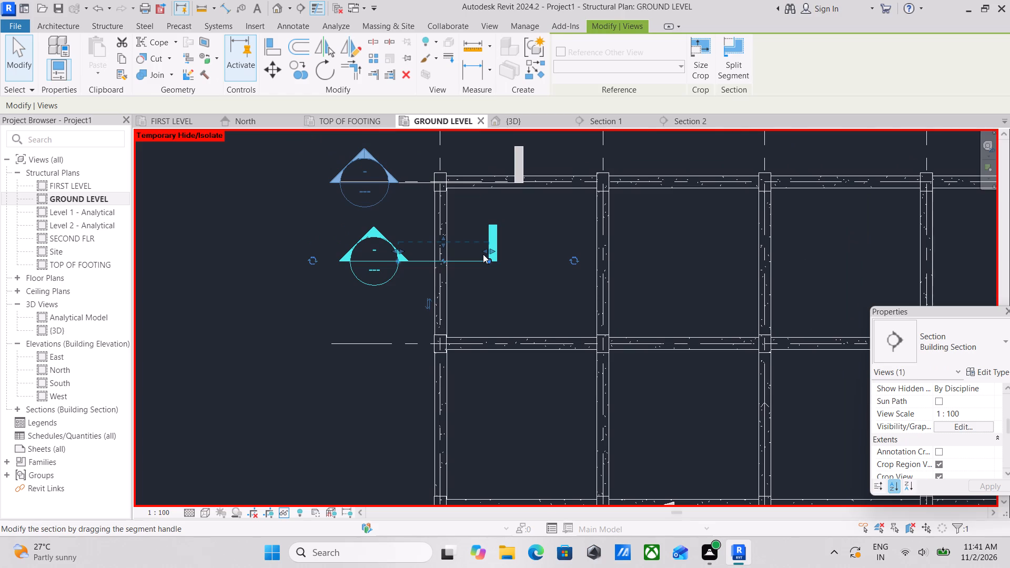
{"action": "right_click", "coordinate": [483, 254]}
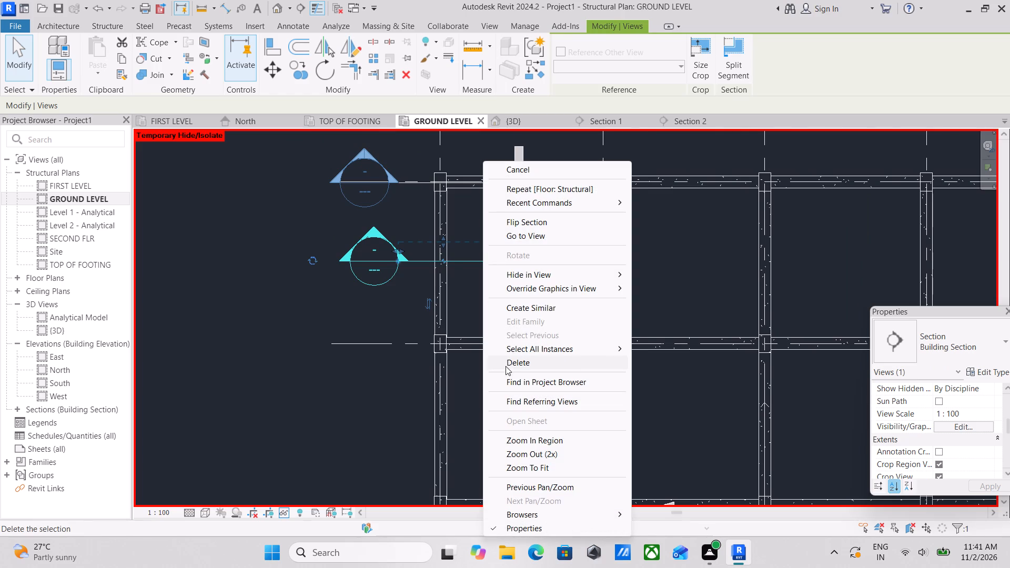
{"action": "left_click", "coordinate": [514, 360]}
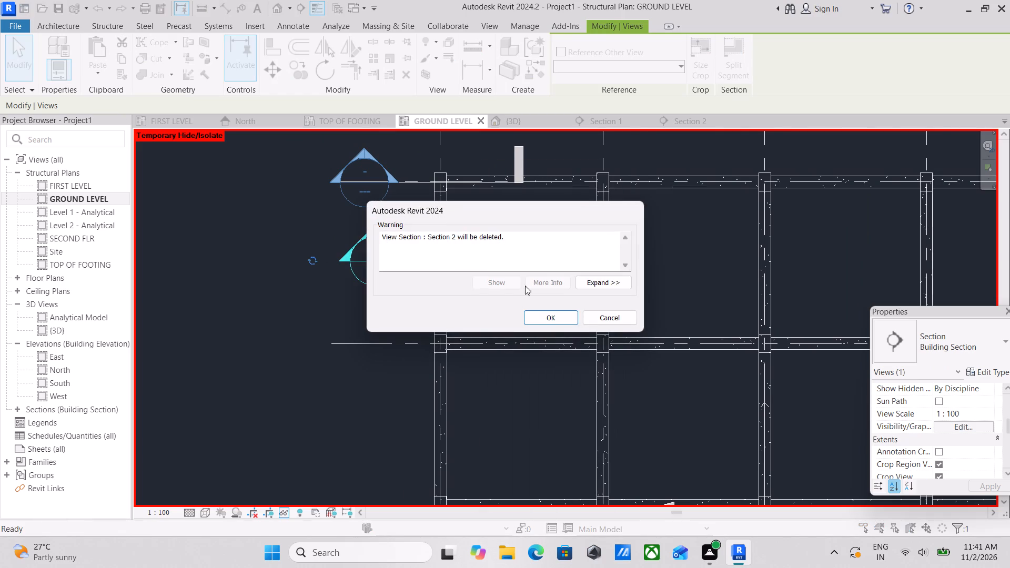
{"action": "left_click", "coordinate": [541, 315]}
Draw a new building section through the bay between grids A and B, crossing grids 1 and 2 and facing grid A.
{"action": "scroll", "coordinate": [417, 221], "scroll_direction": "up", "scroll_amount": 1}
{"action": "scroll", "coordinate": [417, 221], "scroll_direction": "down", "scroll_amount": 2}
{"action": "middle_click_drag", "start_coordinate": [417, 221], "coordinate": [421, 312]}
{"action": "scroll", "coordinate": [430, 332], "scroll_direction": "down", "scroll_amount": 3}
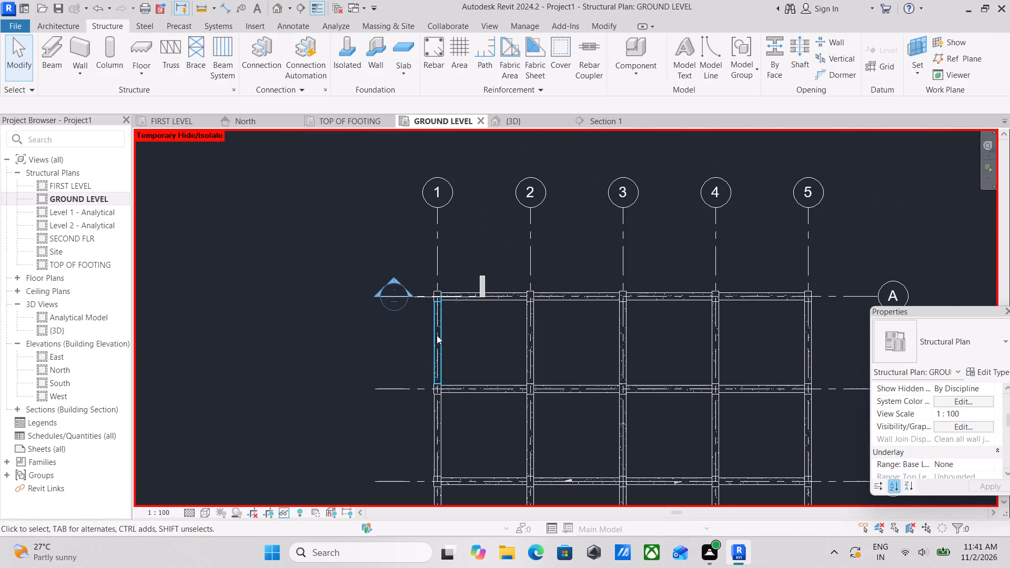
{"action": "scroll", "coordinate": [437, 335], "scroll_direction": "up", "scroll_amount": 4}
{"action": "middle_click_drag", "start_coordinate": [435, 332], "coordinate": [509, 376]}
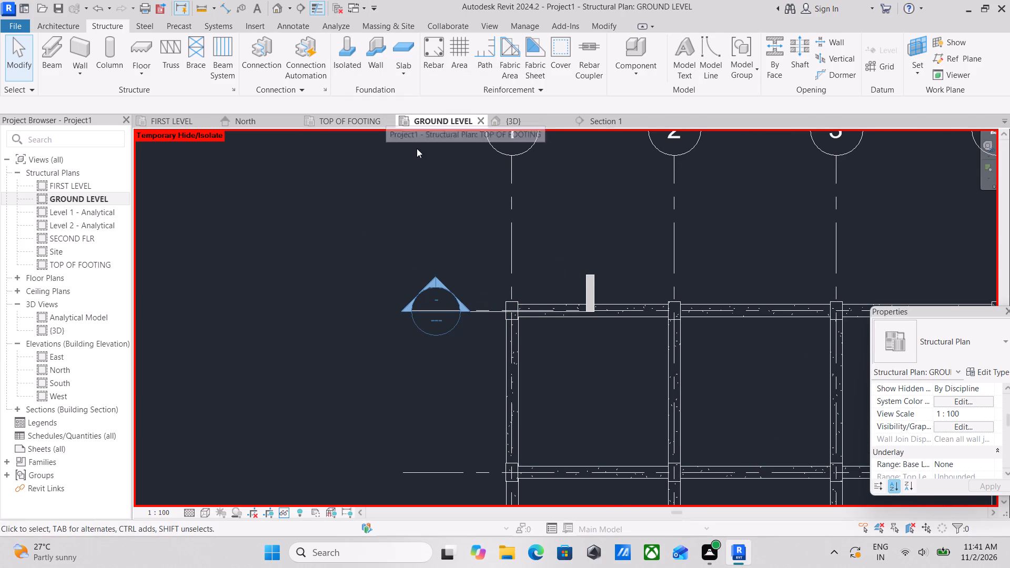
{"action": "left_click", "coordinate": [299, 7]}
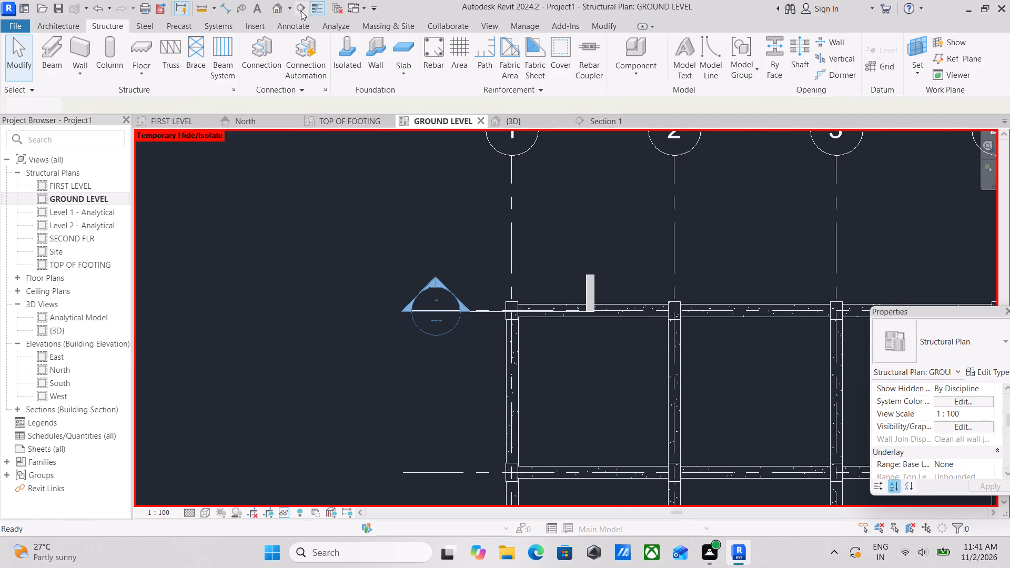
{"action": "scroll", "coordinate": [562, 258], "scroll_direction": "down", "scroll_amount": 4}
{"action": "middle_click_drag", "start_coordinate": [558, 253], "coordinate": [477, 125]}
{"action": "scroll", "coordinate": [416, 216], "scroll_direction": "up", "scroll_amount": 4}
{"action": "left_click", "coordinate": [416, 215]}
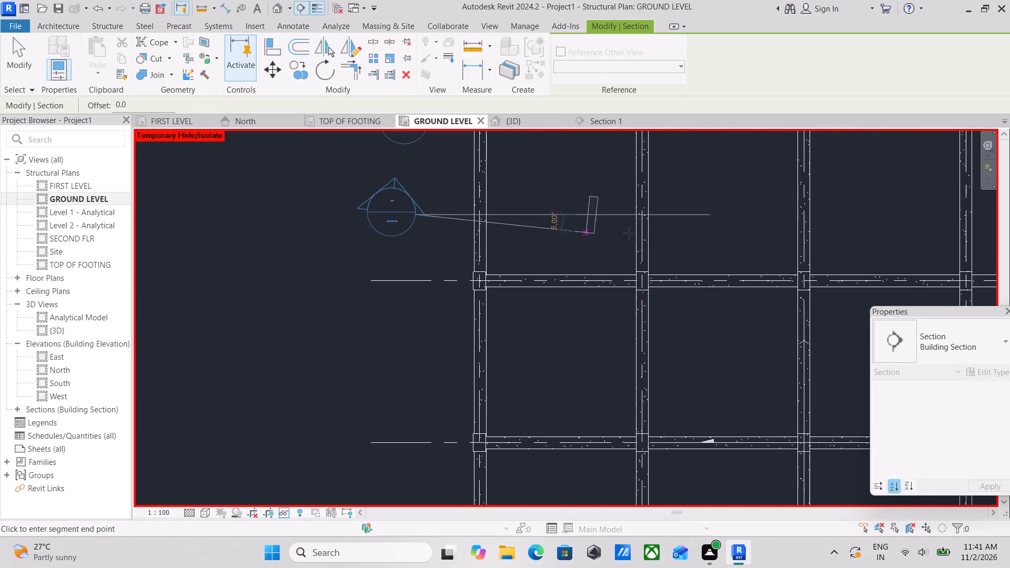
{"action": "left_click", "coordinate": [705, 214]}
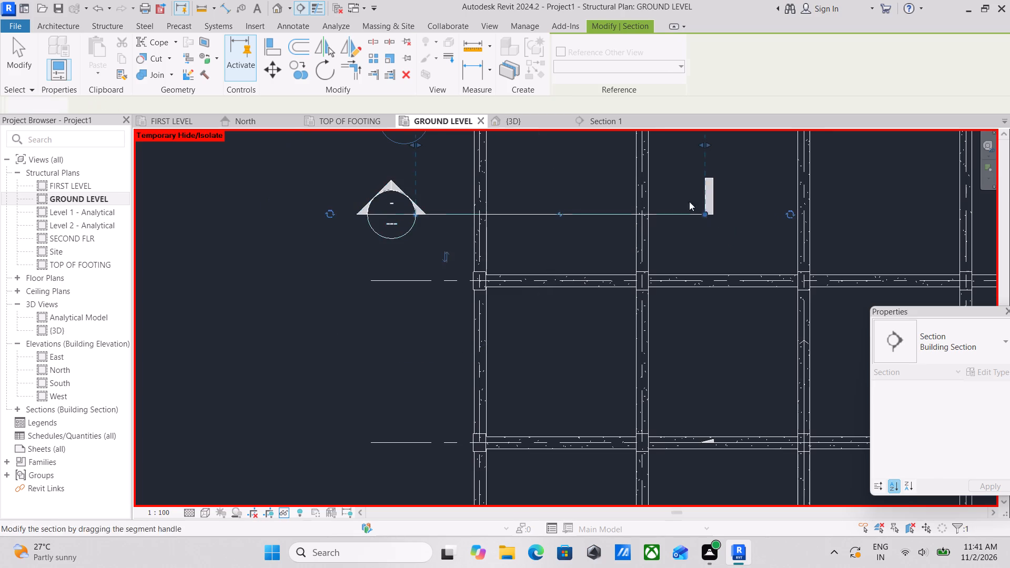
Reduce the new section's view depth and pull its side extents in to just outside grids 1 and 2.
{"action": "scroll", "coordinate": [665, 192], "scroll_direction": "down", "scroll_amount": 4}
{"action": "middle_click_drag", "start_coordinate": [663, 192], "coordinate": [683, 282]}
{"action": "scroll", "coordinate": [684, 283], "scroll_direction": "up", "scroll_amount": 1}
{"action": "left_click_drag", "start_coordinate": [616, 201], "coordinate": [627, 271]}
{"action": "scroll", "coordinate": [622, 277], "scroll_direction": "up", "scroll_amount": 8}
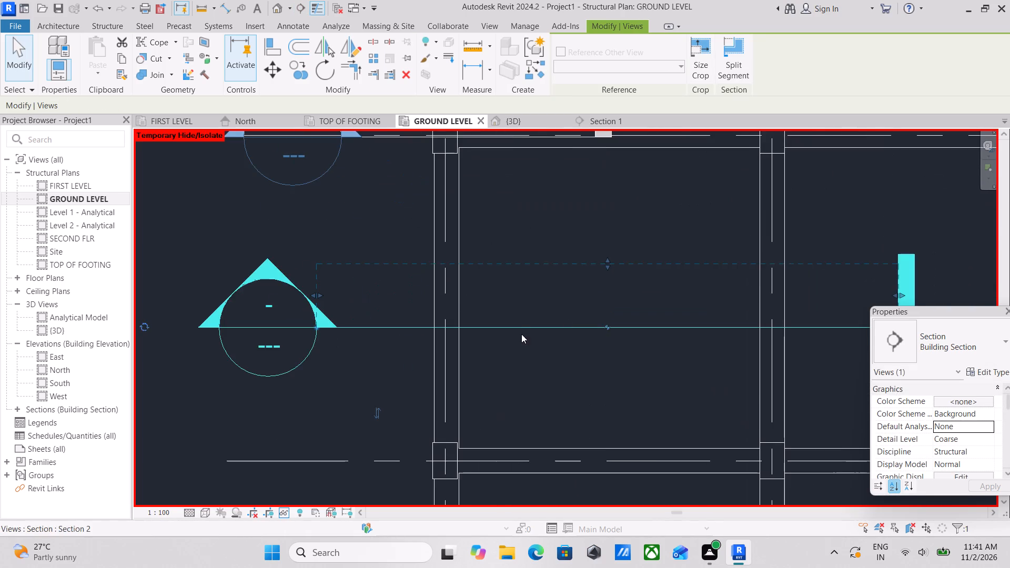
{"action": "scroll", "coordinate": [521, 319], "scroll_direction": "down", "scroll_amount": 3}
{"action": "middle_click_drag", "start_coordinate": [521, 317], "coordinate": [481, 301]}
{"action": "scroll", "coordinate": [477, 309], "scroll_direction": "up", "scroll_amount": 1}
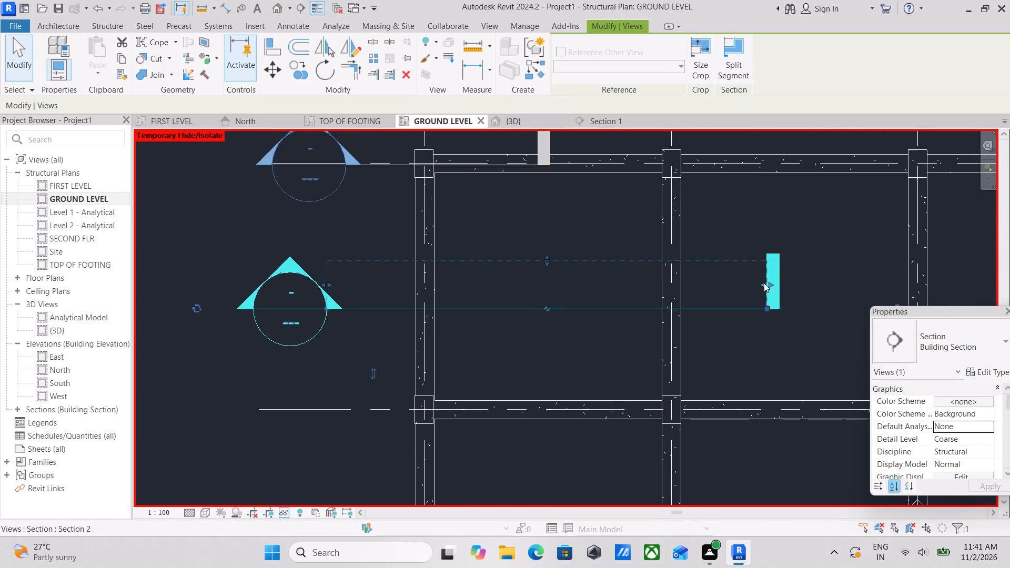
{"action": "left_click_drag", "start_coordinate": [764, 283], "coordinate": [700, 281]}
{"action": "scroll", "coordinate": [341, 324], "scroll_direction": "up", "scroll_amount": 1}
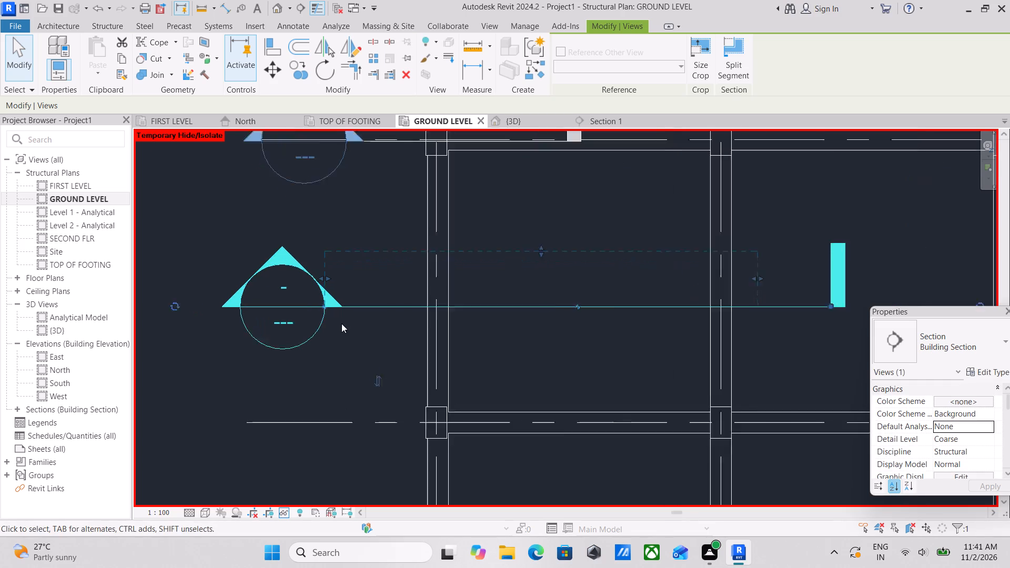
{"action": "scroll", "coordinate": [341, 323], "scroll_direction": "up", "scroll_amount": 1}
{"action": "left_click_drag", "start_coordinate": [322, 272], "coordinate": [393, 271]}
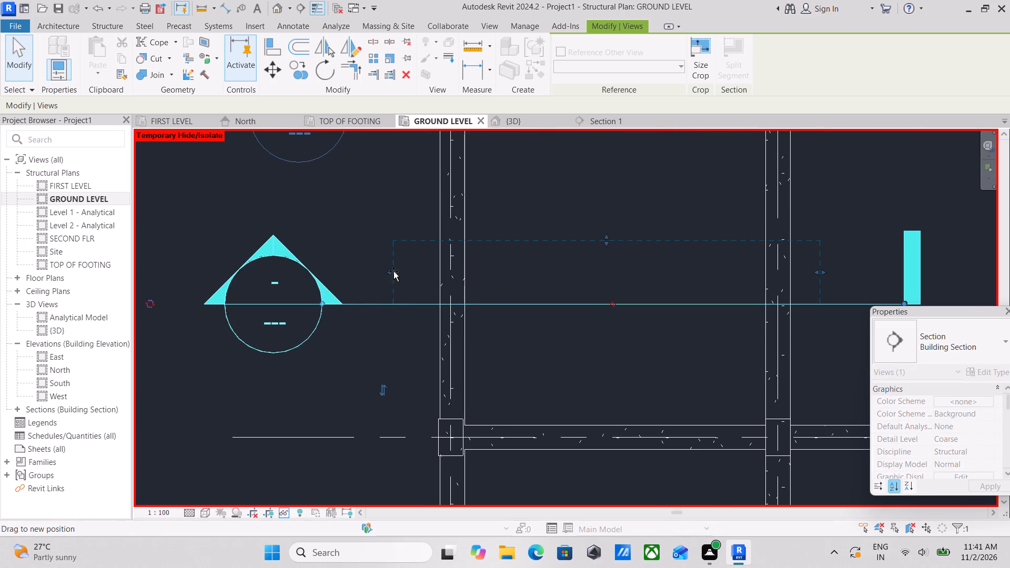
{"action": "left_click_drag", "start_coordinate": [393, 271], "coordinate": [402, 271]}
{"action": "scroll", "coordinate": [568, 247], "scroll_direction": "down", "scroll_amount": 3}
{"action": "key", "text": "Escape"}
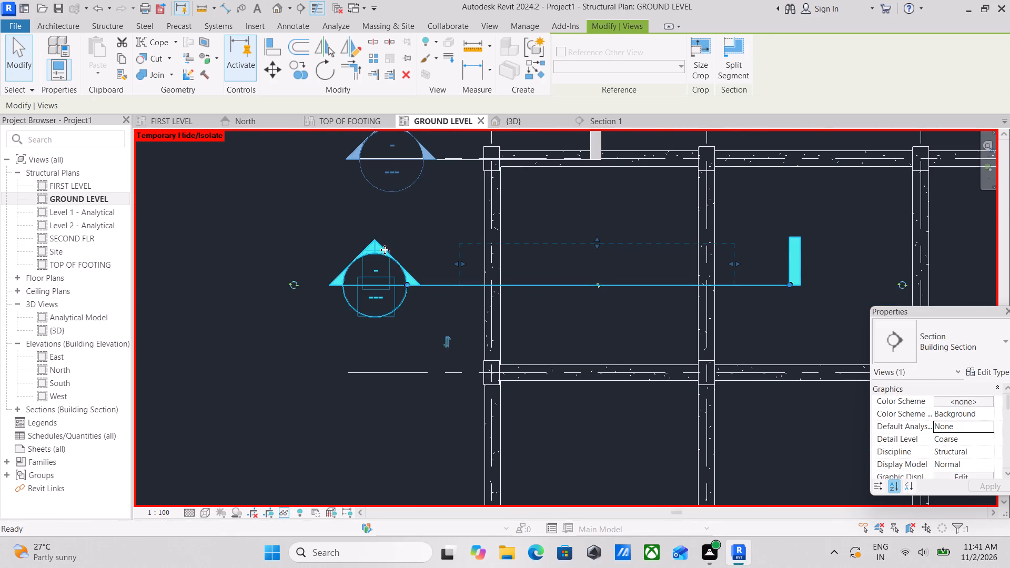
Open the view of the new section between grids A and B.
{"action": "left_click", "coordinate": [362, 245]}
{"action": "scroll", "coordinate": [399, 265], "scroll_direction": "up", "scroll_amount": 2}
{"action": "key", "text": "Escape"}
{"action": "left_click", "coordinate": [368, 234]}
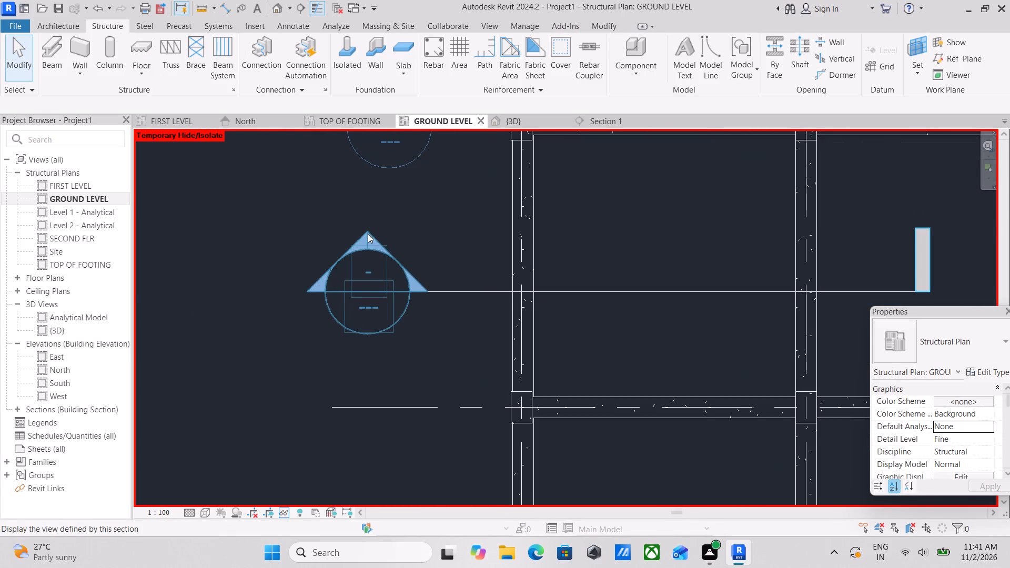
{"action": "scroll", "coordinate": [429, 266], "scroll_direction": "down", "scroll_amount": 2}
{"action": "key", "text": "Escape"}
{"action": "left_click", "coordinate": [590, 290]}
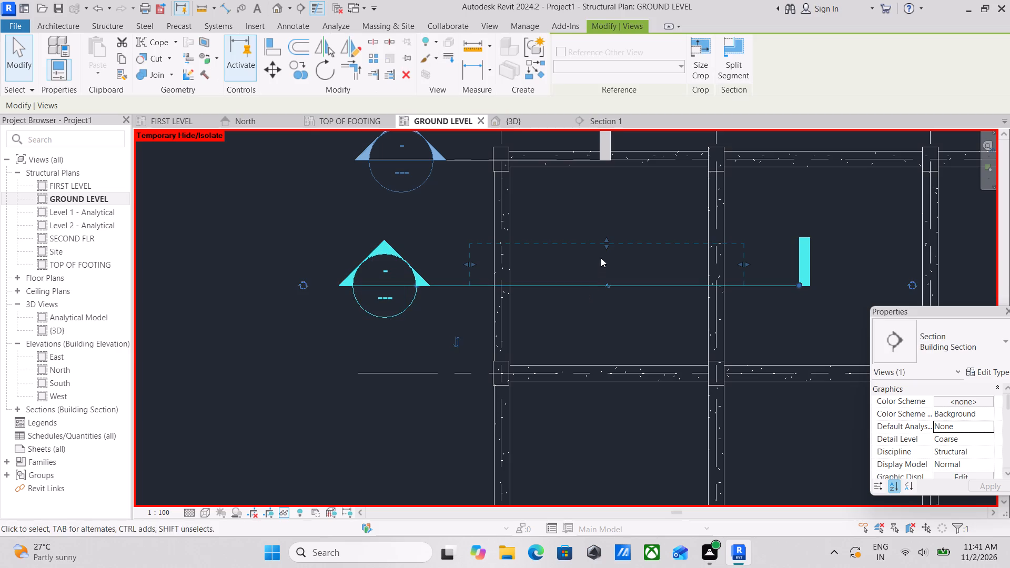
{"action": "right_click", "coordinate": [605, 245]}
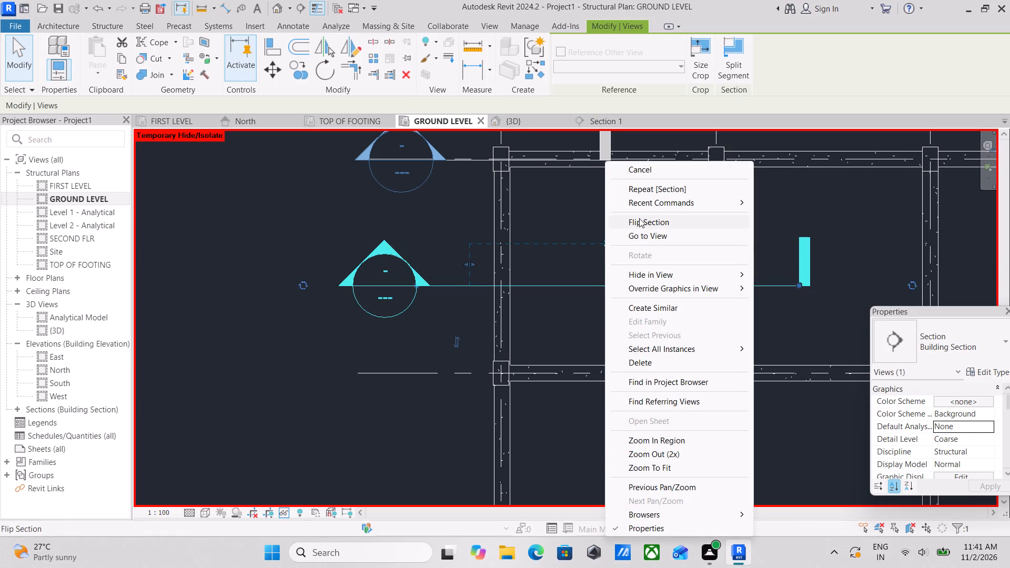
{"action": "left_click", "coordinate": [645, 239]}
Pull the section view's crop boundary in to the grid line through the beam on grid 2.
{"action": "scroll", "coordinate": [553, 305], "scroll_direction": "down", "scroll_amount": 2}
{"action": "middle_click_drag", "start_coordinate": [547, 305], "coordinate": [569, 265]}
{"action": "scroll", "coordinate": [590, 320], "scroll_direction": "up", "scroll_amount": 4}
{"action": "scroll", "coordinate": [648, 392], "scroll_direction": "up", "scroll_amount": 3}
{"action": "left_click", "coordinate": [629, 357]}
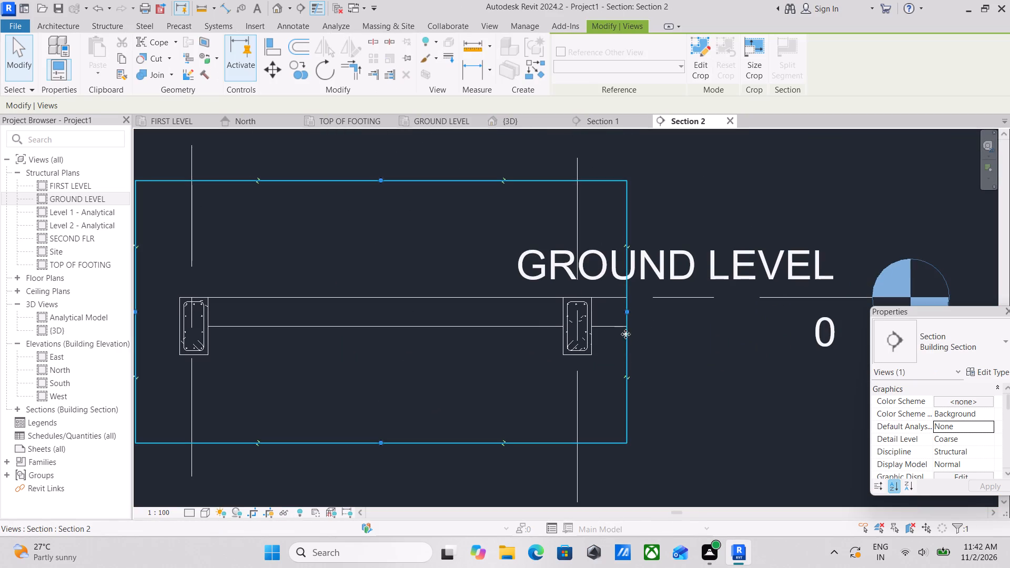
{"action": "left_click_drag", "start_coordinate": [627, 315], "coordinate": [579, 314]}
Examine the slab between the two reinforced beams in the section view and bring up the structural modelling tools.
{"action": "middle_click_drag", "start_coordinate": [502, 330], "coordinate": [534, 336]}
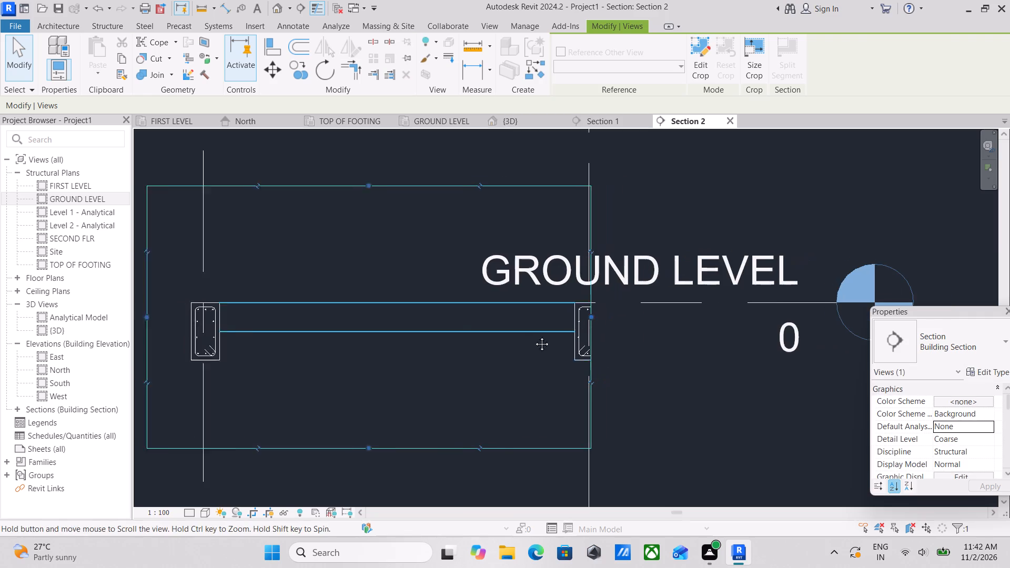
{"action": "middle_click_drag", "start_coordinate": [534, 336], "coordinate": [713, 337]}
{"action": "middle_click_drag", "start_coordinate": [533, 311], "coordinate": [521, 346]}
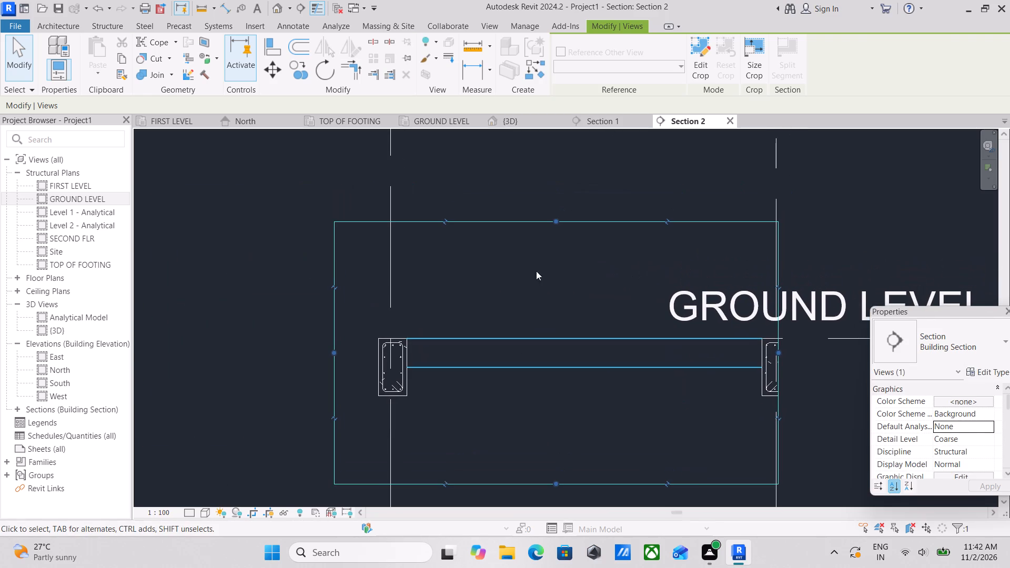
{"action": "scroll", "coordinate": [558, 392], "scroll_direction": "up", "scroll_amount": 4}
{"action": "scroll", "coordinate": [557, 384], "scroll_direction": "down", "scroll_amount": 1}
{"action": "middle_click_drag", "start_coordinate": [555, 384], "coordinate": [520, 372]}
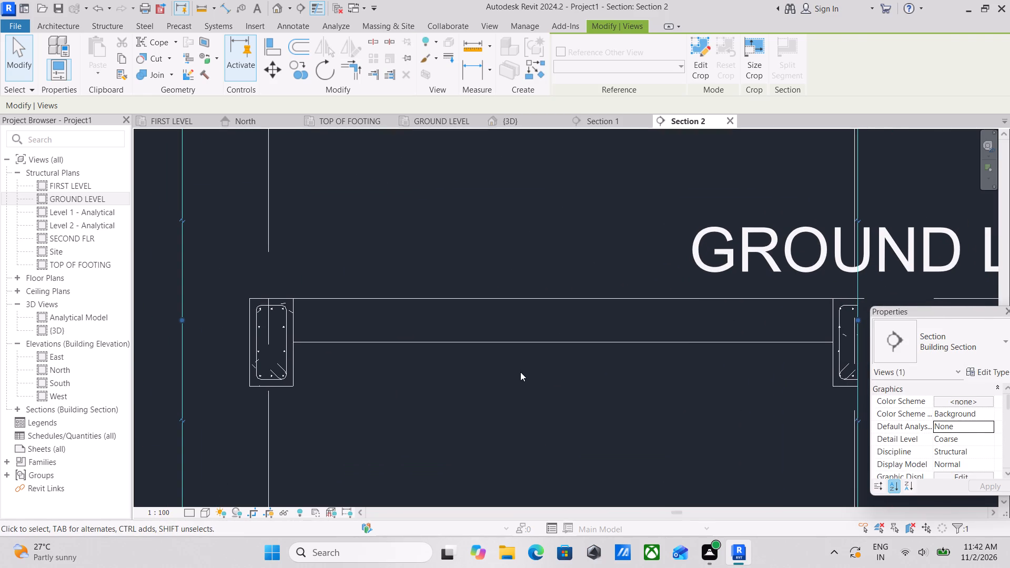
{"action": "scroll", "coordinate": [520, 372], "scroll_direction": "down", "scroll_amount": 1}
{"action": "middle_click_drag", "start_coordinate": [520, 372], "coordinate": [576, 378]}
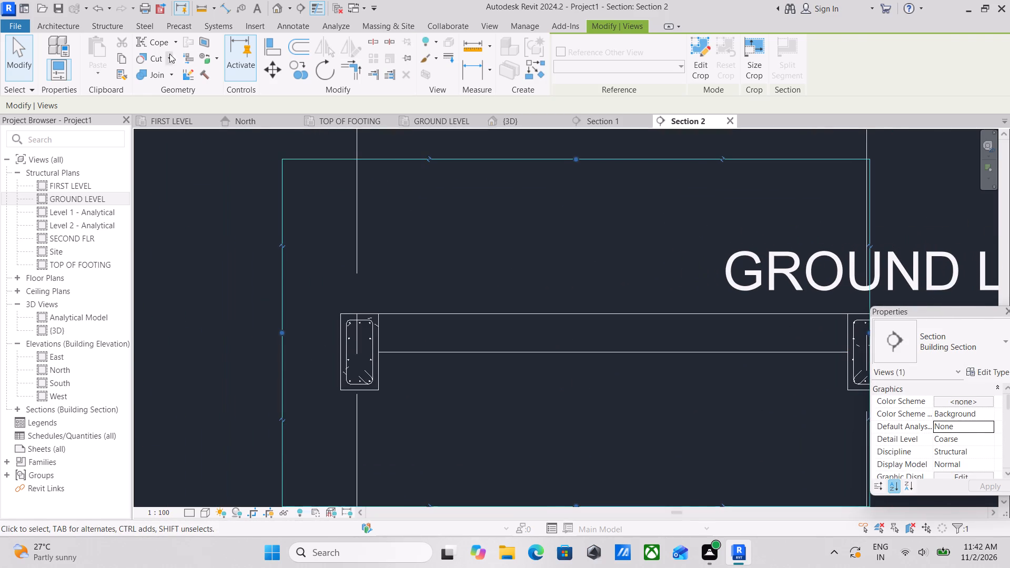
{"action": "left_click", "coordinate": [98, 25]}
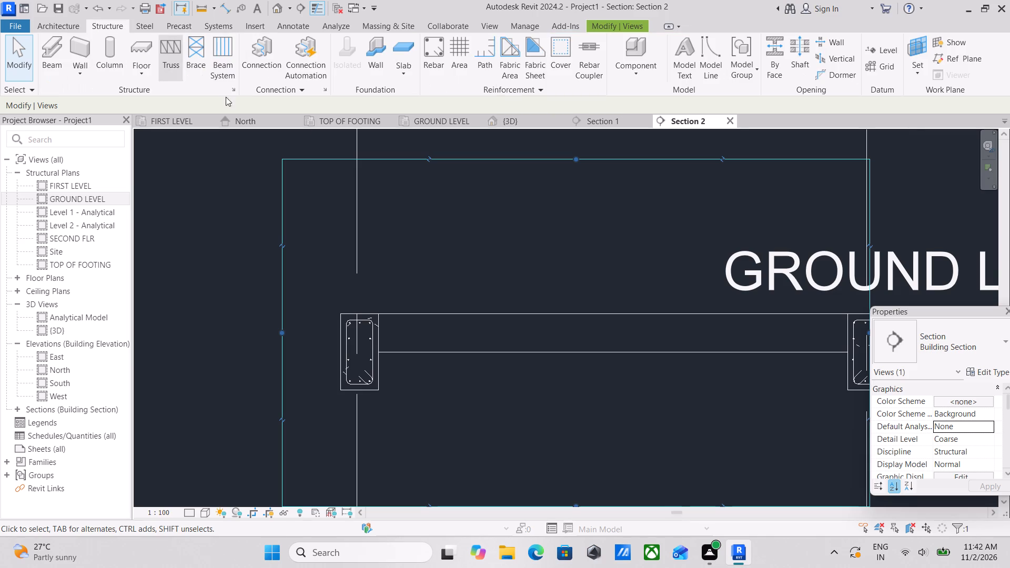
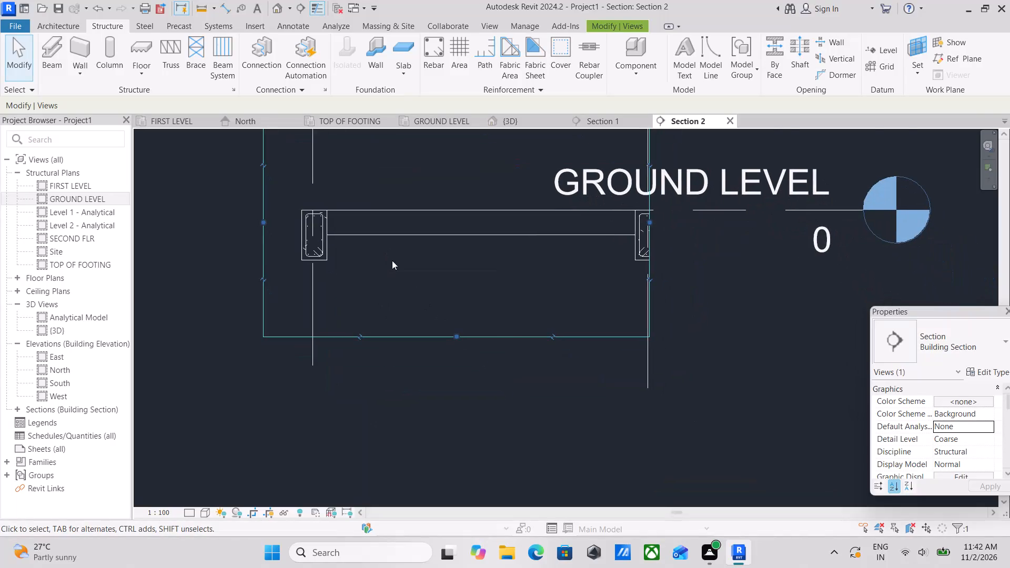
Extend the section view's crop boundary outward past grid 2 to take in the full width of the beam there.
{"action": "scroll", "coordinate": [432, 298], "scroll_direction": "up", "scroll_amount": 2}
{"action": "middle_click_drag", "start_coordinate": [419, 269], "coordinate": [439, 290]}
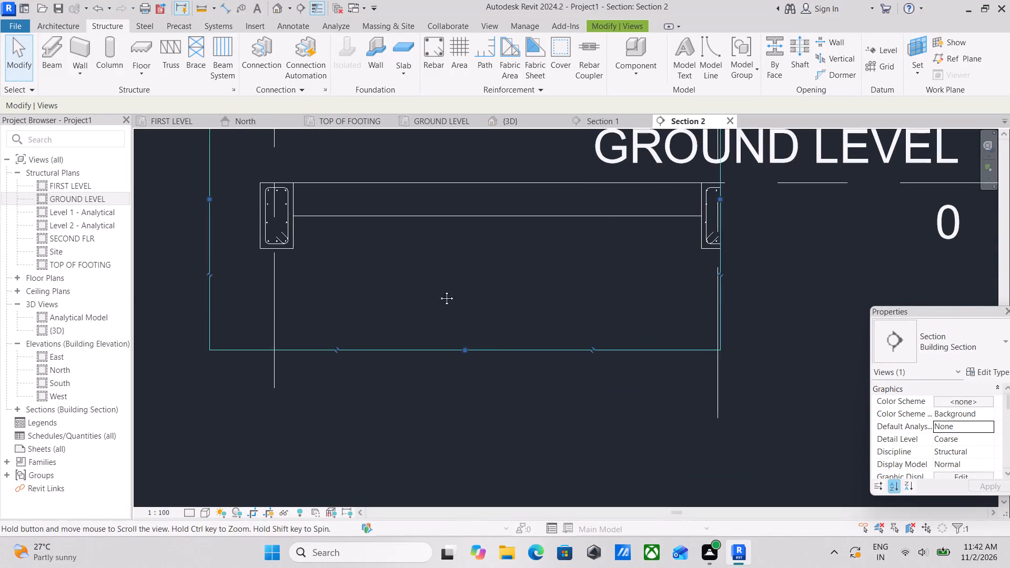
{"action": "middle_click_drag", "start_coordinate": [439, 290], "coordinate": [497, 349]}
{"action": "middle_click_drag", "start_coordinate": [493, 321], "coordinate": [392, 308]}
{"action": "scroll", "coordinate": [640, 331], "scroll_direction": "up", "scroll_amount": 3}
{"action": "scroll", "coordinate": [608, 424], "scroll_direction": "down", "scroll_amount": 2}
{"action": "middle_click_drag", "start_coordinate": [606, 422], "coordinate": [602, 350]}
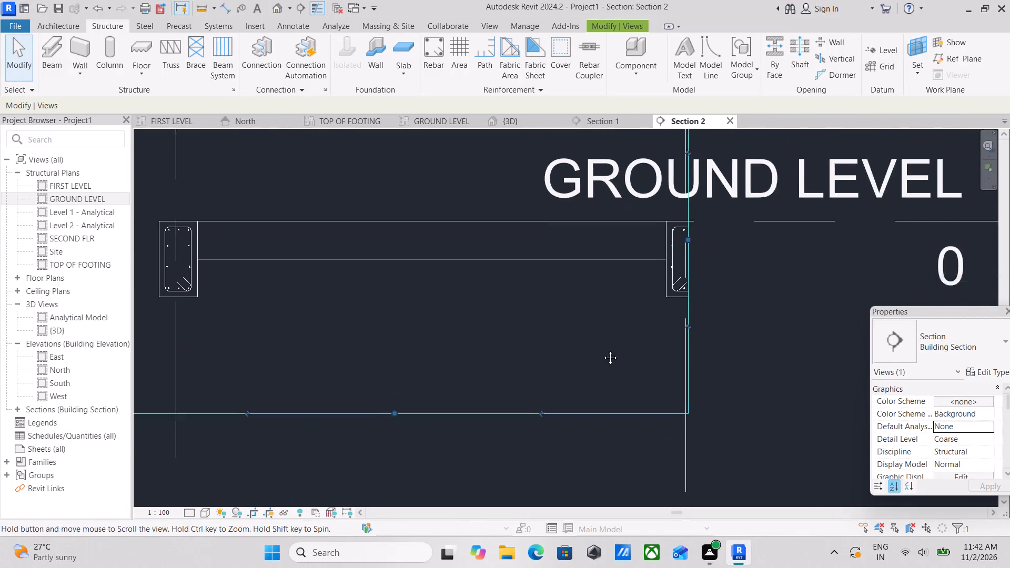
{"action": "middle_click_drag", "start_coordinate": [602, 350], "coordinate": [604, 324]}
{"action": "left_click", "coordinate": [590, 343]}
{"action": "scroll", "coordinate": [623, 312], "scroll_direction": "down", "scroll_amount": 3}
{"action": "middle_click_drag", "start_coordinate": [623, 312], "coordinate": [570, 419]}
{"action": "scroll", "coordinate": [624, 329], "scroll_direction": "up", "scroll_amount": 2}
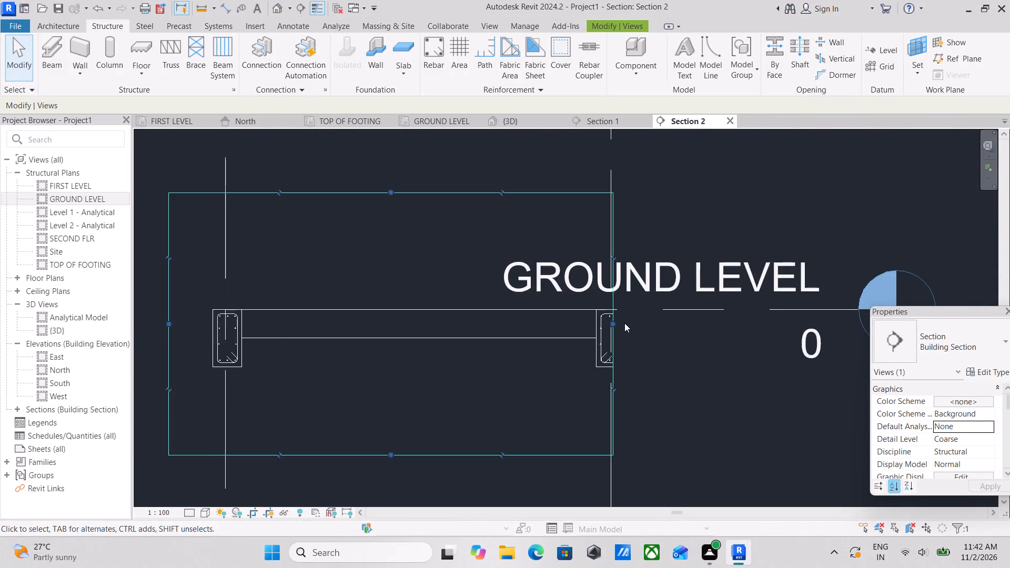
{"action": "left_click_drag", "start_coordinate": [612, 320], "coordinate": [615, 321]}
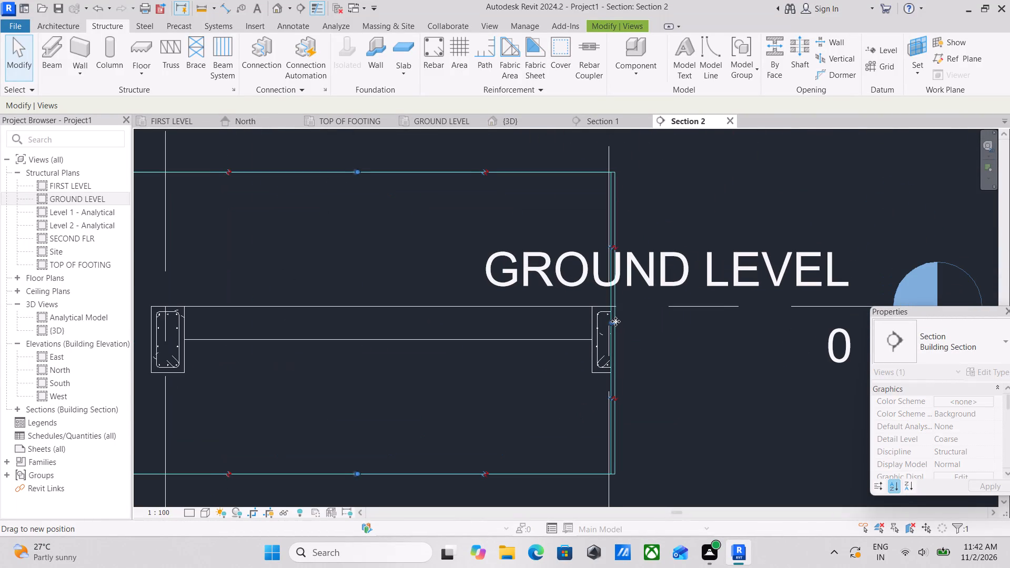
{"action": "left_click_drag", "start_coordinate": [615, 321], "coordinate": [628, 324]}
Start the Rebar Cover tool for the slab section and dismiss the save reminder without saving.
{"action": "scroll", "coordinate": [517, 341], "scroll_direction": "down", "scroll_amount": 2}
{"action": "middle_click_drag", "start_coordinate": [514, 341], "coordinate": [624, 339]}
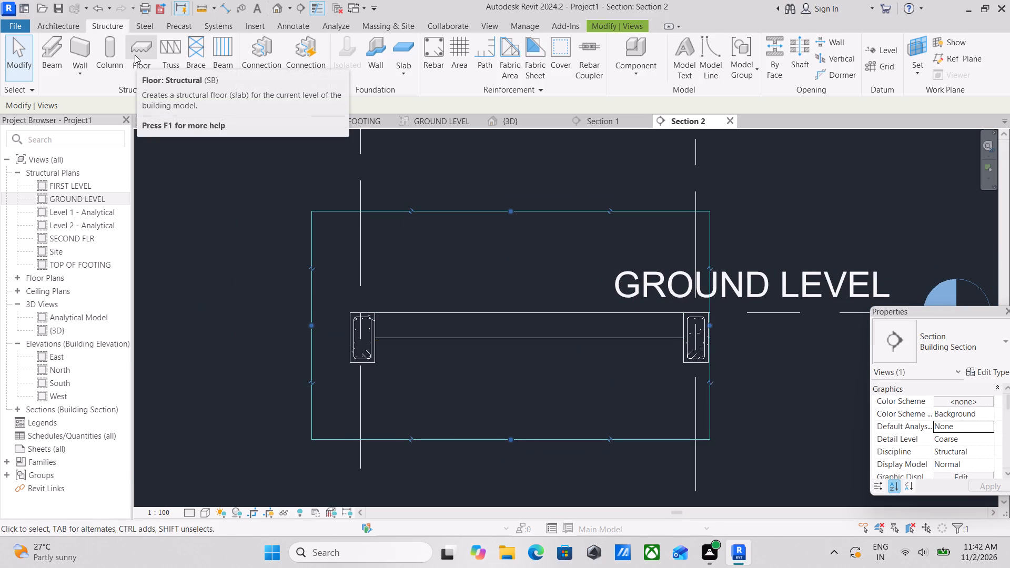
{"action": "scroll", "coordinate": [356, 280], "scroll_direction": "up", "scroll_amount": 2}
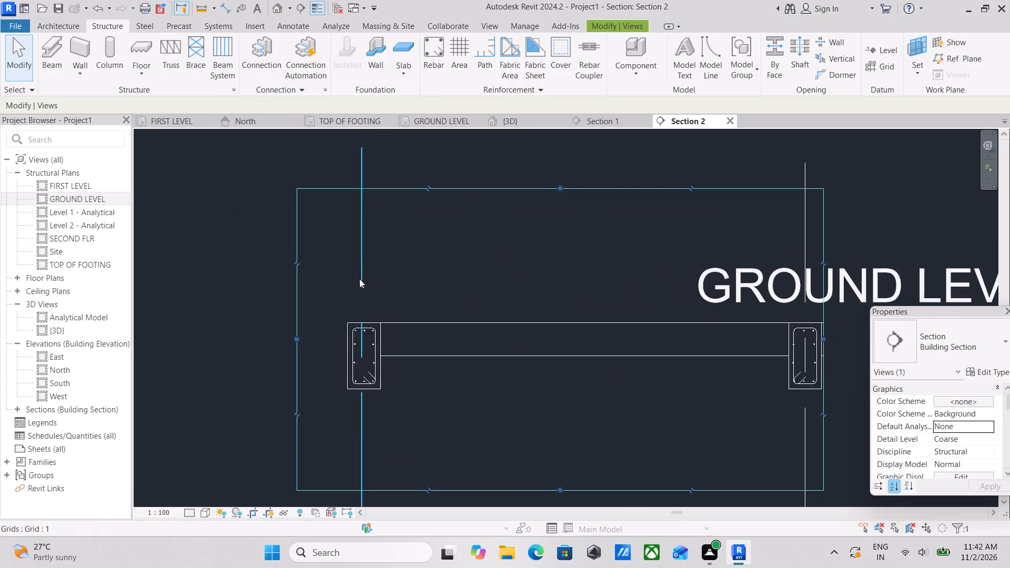
{"action": "middle_click_drag", "start_coordinate": [358, 277], "coordinate": [291, 237]}
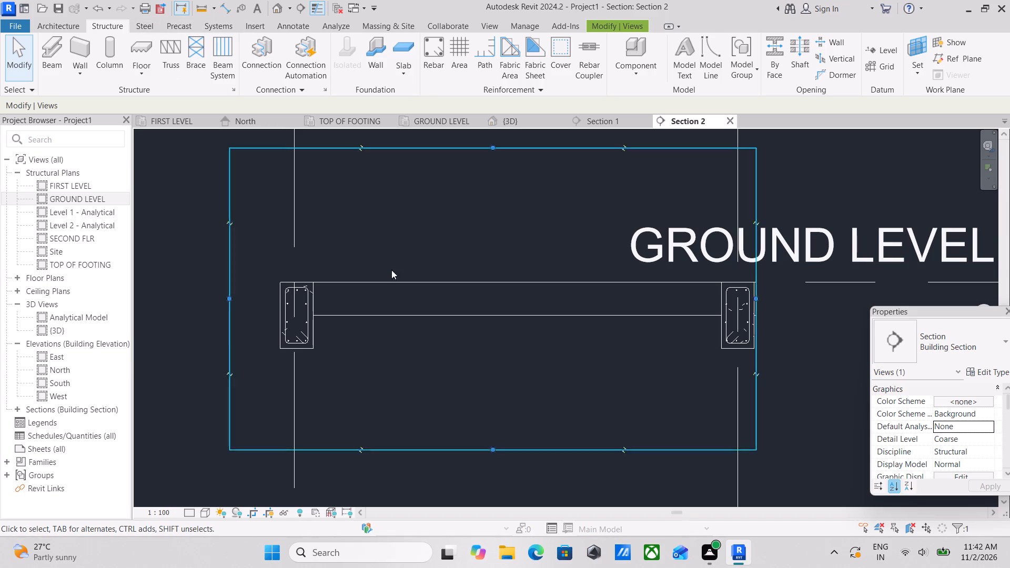
{"action": "scroll", "coordinate": [376, 327], "scroll_direction": "up", "scroll_amount": 2}
{"action": "middle_click_drag", "start_coordinate": [379, 323], "coordinate": [228, 313]}
{"action": "scroll", "coordinate": [283, 253], "scroll_direction": "down", "scroll_amount": 3}
{"action": "middle_click", "coordinate": [283, 253]}
{"action": "middle_click_drag", "start_coordinate": [247, 231], "coordinate": [421, 293]}
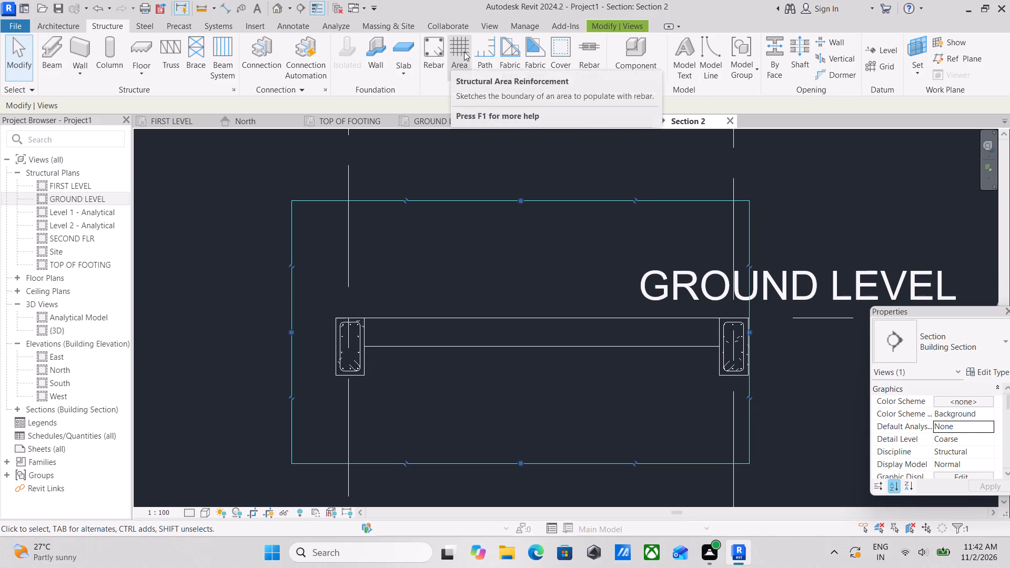
{"action": "left_click", "coordinate": [552, 59]}
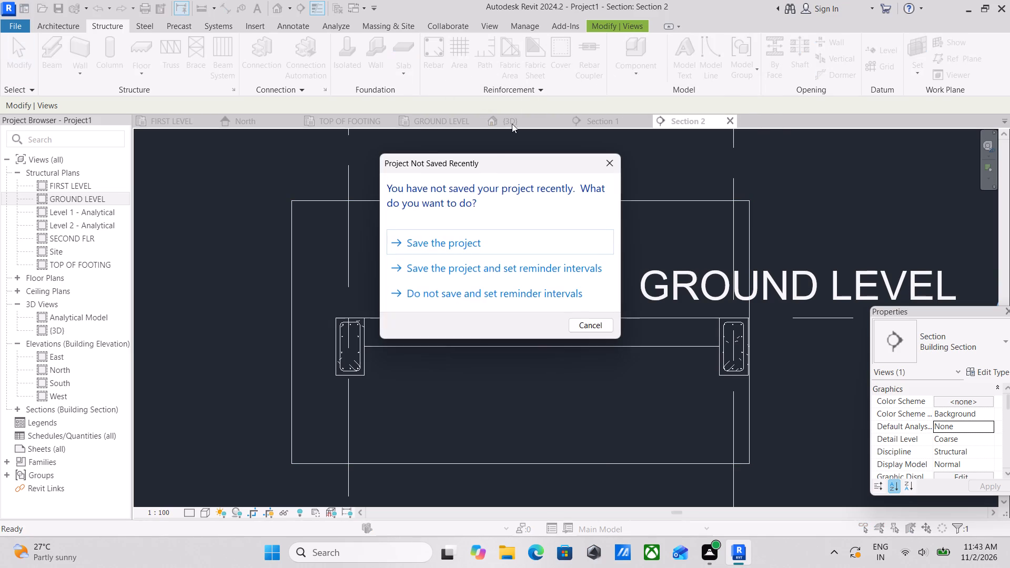
{"action": "left_click", "coordinate": [615, 163]}
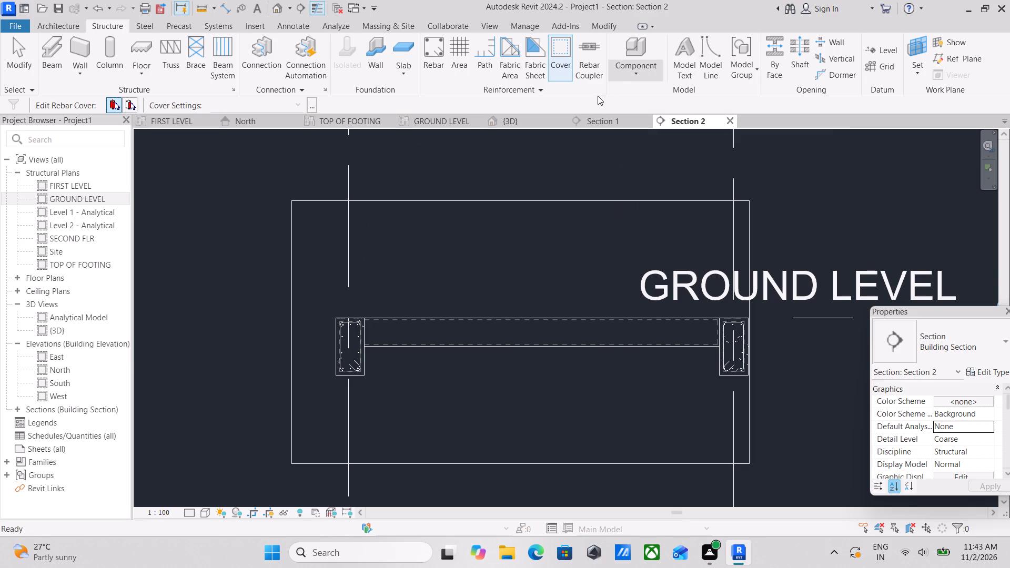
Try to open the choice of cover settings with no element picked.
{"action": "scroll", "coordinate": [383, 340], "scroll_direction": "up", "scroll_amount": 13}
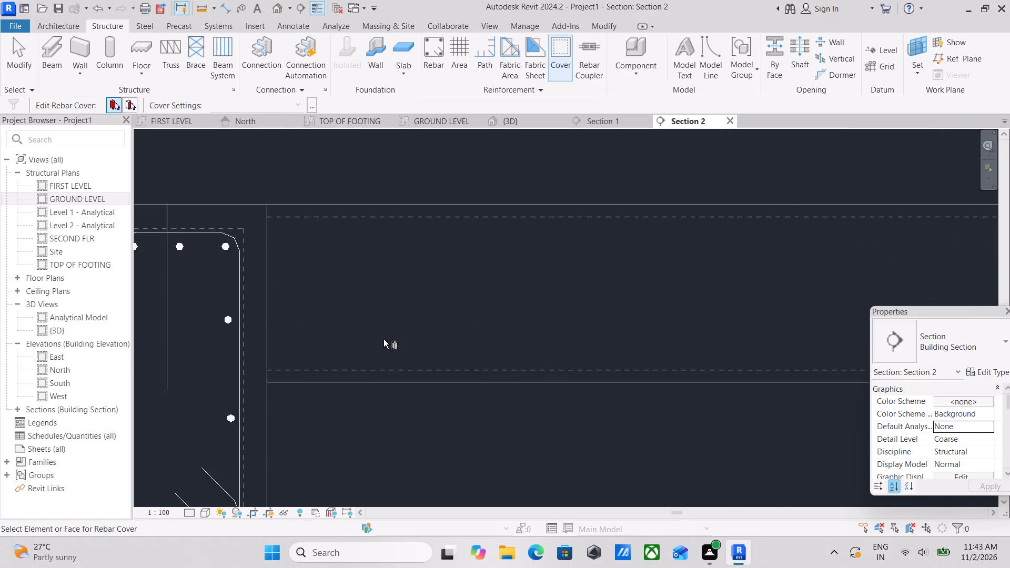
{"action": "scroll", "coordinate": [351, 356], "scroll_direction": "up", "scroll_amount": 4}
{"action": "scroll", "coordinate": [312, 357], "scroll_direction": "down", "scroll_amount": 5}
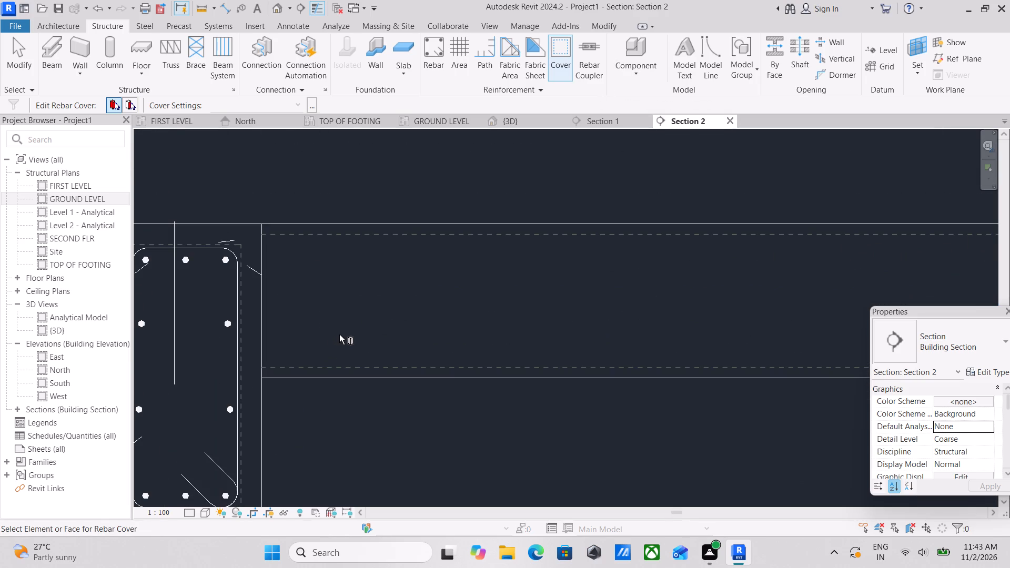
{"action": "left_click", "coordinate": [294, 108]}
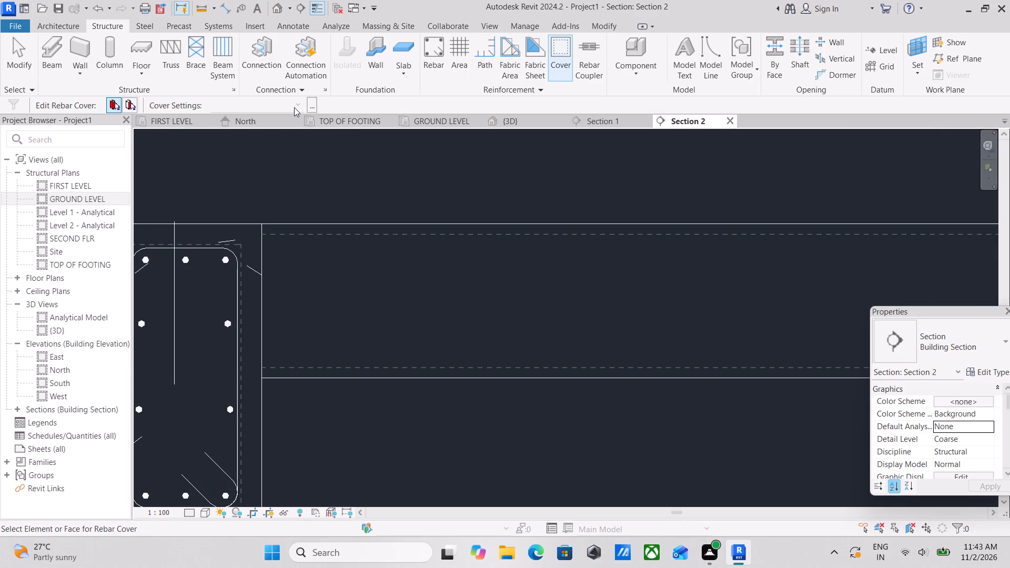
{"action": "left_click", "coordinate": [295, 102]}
Examine the rebar cover lines of the slab and of the beams on grids 1 and 2.
{"action": "scroll", "coordinate": [298, 334], "scroll_direction": "down", "scroll_amount": 4}
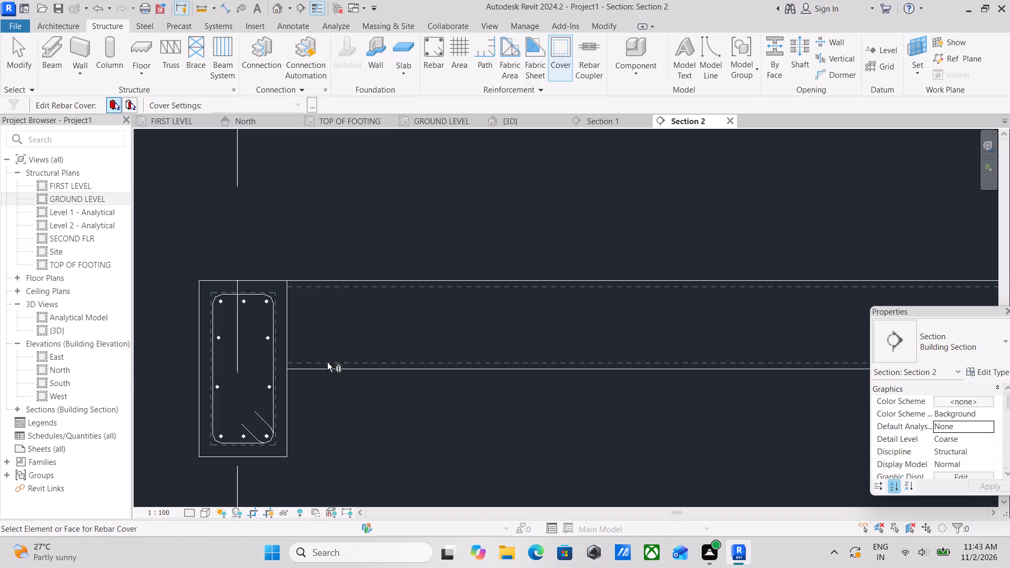
{"action": "middle_click_drag", "start_coordinate": [327, 362], "coordinate": [116, 315]}
{"action": "scroll", "coordinate": [114, 315], "scroll_direction": "up", "scroll_amount": 1}
{"action": "scroll", "coordinate": [459, 349], "scroll_direction": "down", "scroll_amount": 3}
{"action": "middle_click_drag", "start_coordinate": [458, 349], "coordinate": [207, 341]}
{"action": "scroll", "coordinate": [544, 321], "scroll_direction": "down", "scroll_amount": 2}
{"action": "middle_click_drag", "start_coordinate": [544, 321], "coordinate": [443, 348]}
{"action": "scroll", "coordinate": [522, 318], "scroll_direction": "up", "scroll_amount": 2}
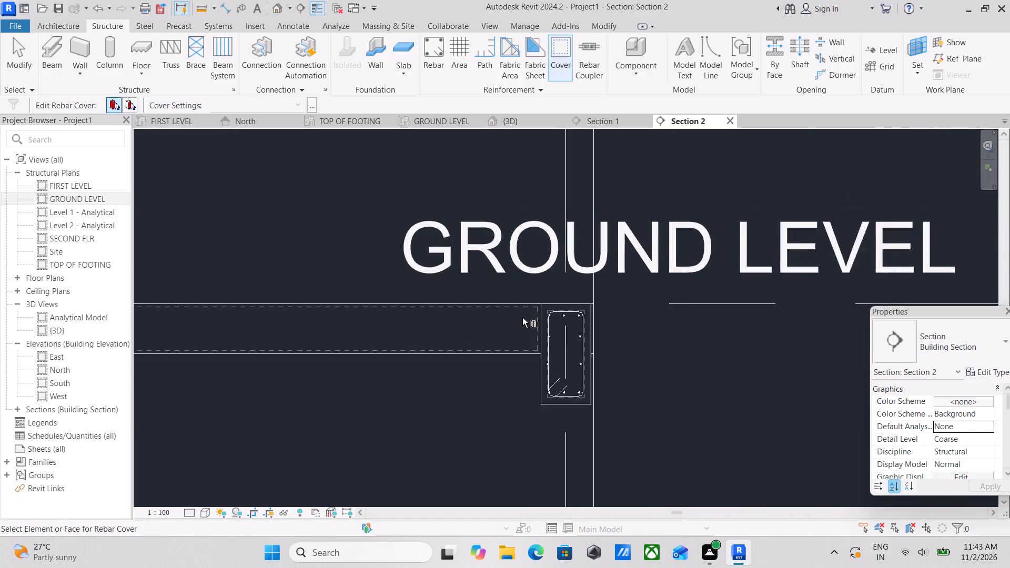
{"action": "scroll", "coordinate": [522, 318], "scroll_direction": "up", "scroll_amount": 7}
{"action": "middle_click_drag", "start_coordinate": [550, 295], "coordinate": [631, 290]}
{"action": "scroll", "coordinate": [631, 285], "scroll_direction": "down", "scroll_amount": 2}
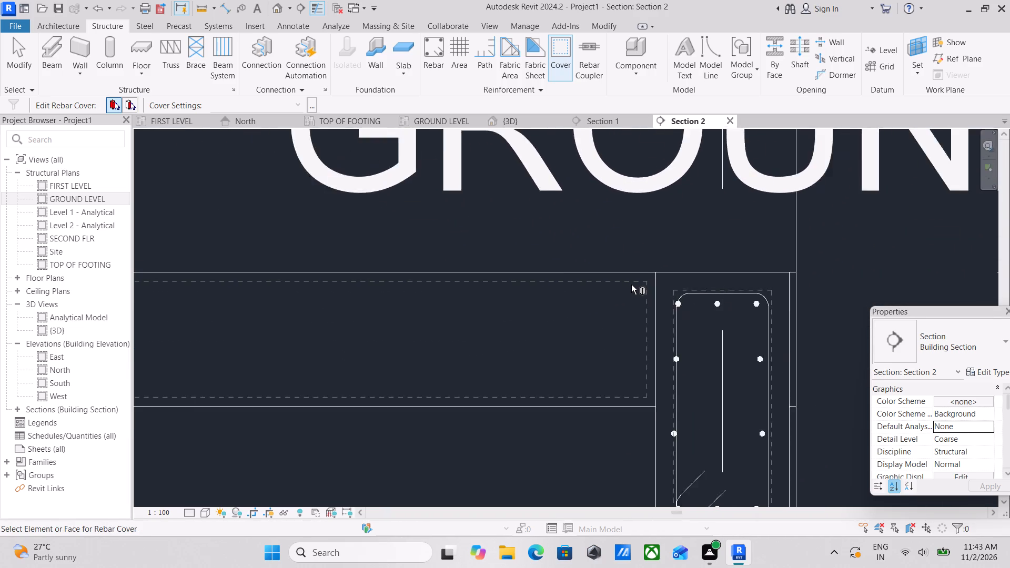
{"action": "scroll", "coordinate": [631, 285], "scroll_direction": "down", "scroll_amount": 1}
{"action": "middle_click_drag", "start_coordinate": [631, 285], "coordinate": [729, 287]}
{"action": "scroll", "coordinate": [488, 300], "scroll_direction": "down", "scroll_amount": 3}
{"action": "middle_click_drag", "start_coordinate": [488, 300], "coordinate": [704, 282]}
{"action": "scroll", "coordinate": [338, 275], "scroll_direction": "down", "scroll_amount": 1}
{"action": "middle_click_drag", "start_coordinate": [338, 275], "coordinate": [601, 265]}
{"action": "scroll", "coordinate": [336, 259], "scroll_direction": "down", "scroll_amount": 2}
{"action": "middle_click_drag", "start_coordinate": [336, 259], "coordinate": [390, 267]}
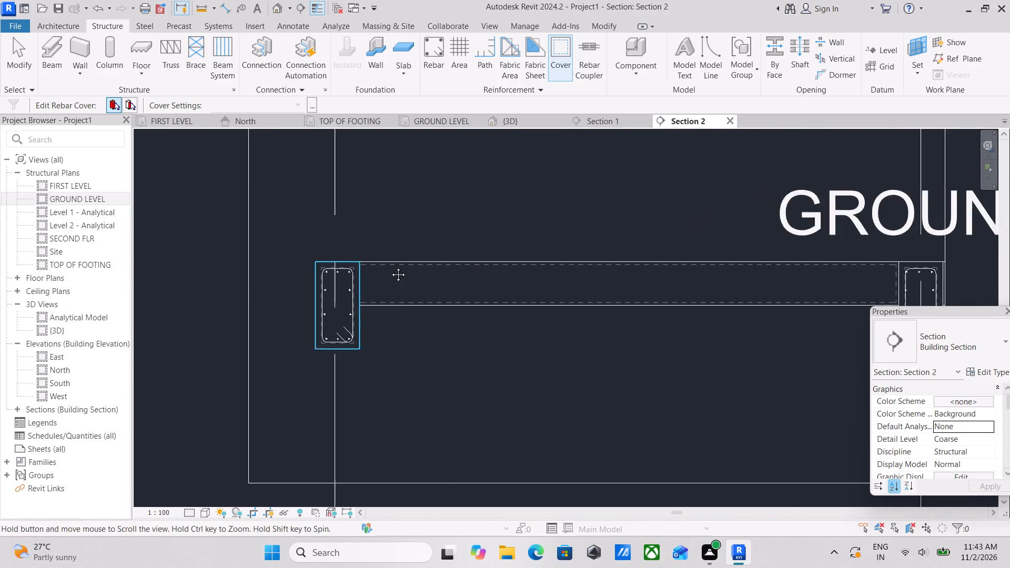
{"action": "middle_click_drag", "start_coordinate": [390, 267], "coordinate": [437, 270]}
{"action": "scroll", "coordinate": [438, 268], "scroll_direction": "up", "scroll_amount": 13}
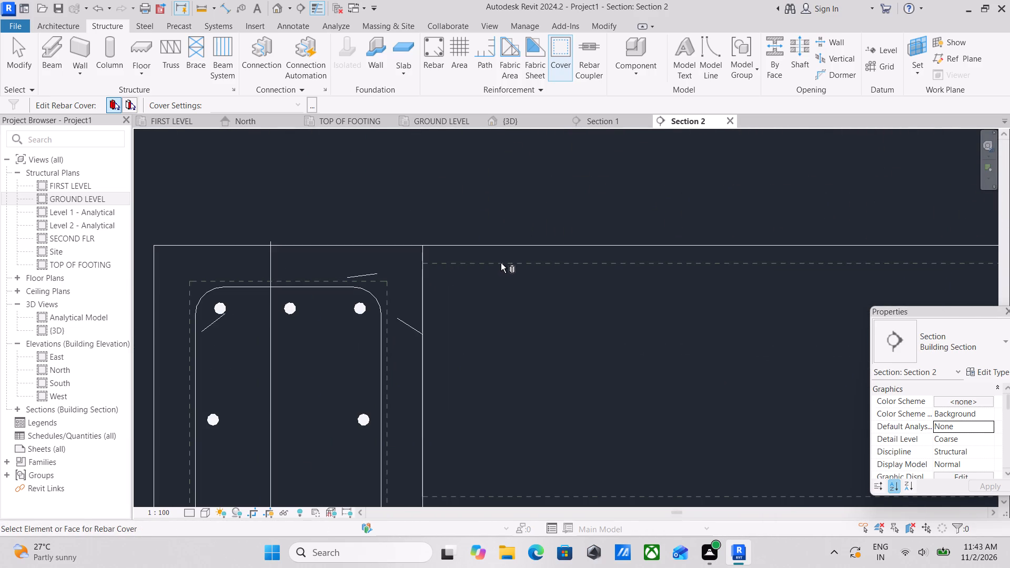
Try to pick the slab at its top cover line near the grid 1 beam for editing its rebar cover.
{"action": "scroll", "coordinate": [501, 263], "scroll_direction": "down", "scroll_amount": 3}
{"action": "middle_click_drag", "start_coordinate": [501, 263], "coordinate": [370, 260]}
{"action": "left_click", "coordinate": [437, 263]}
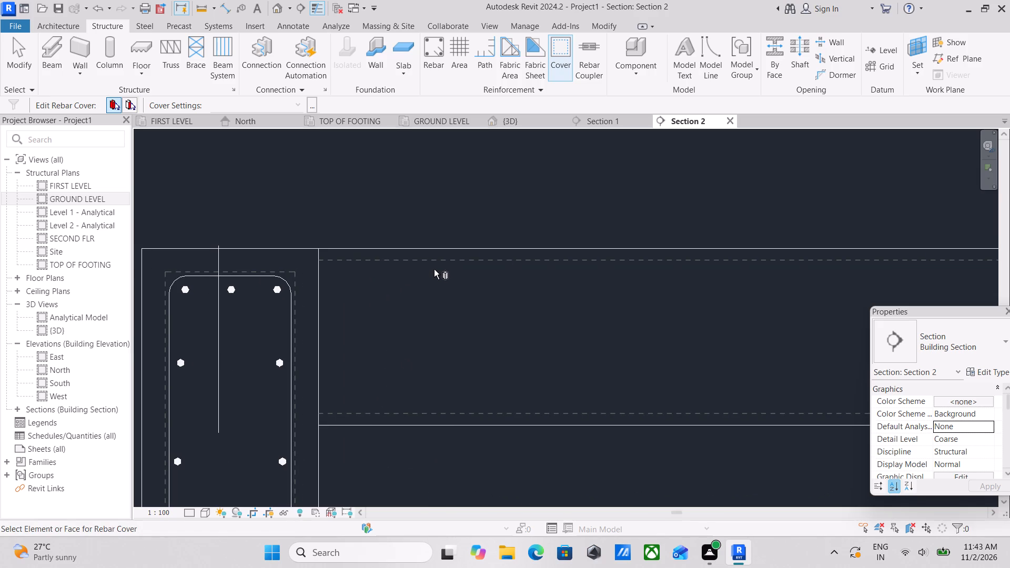
{"action": "scroll", "coordinate": [434, 269], "scroll_direction": "down", "scroll_amount": 4}
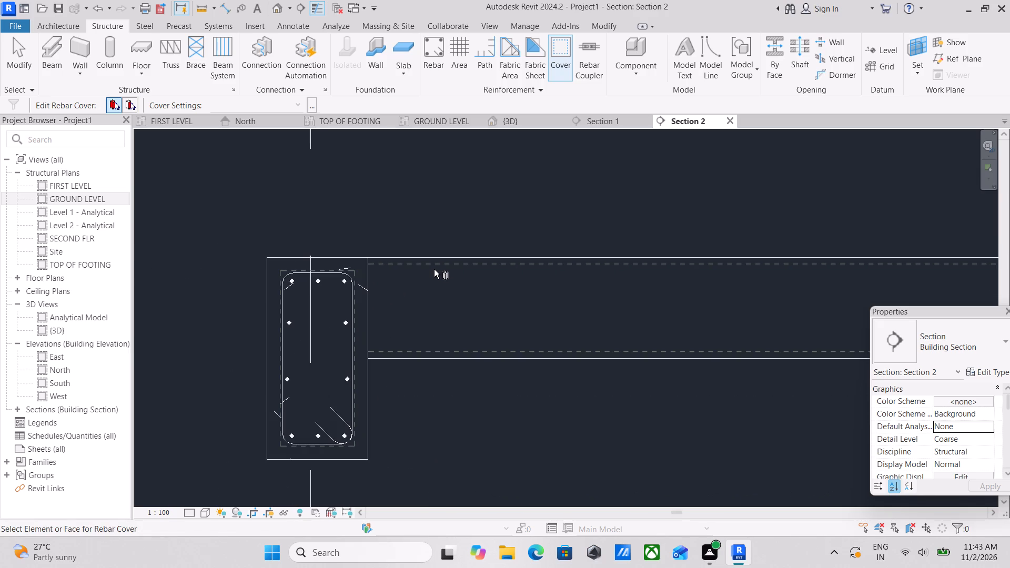
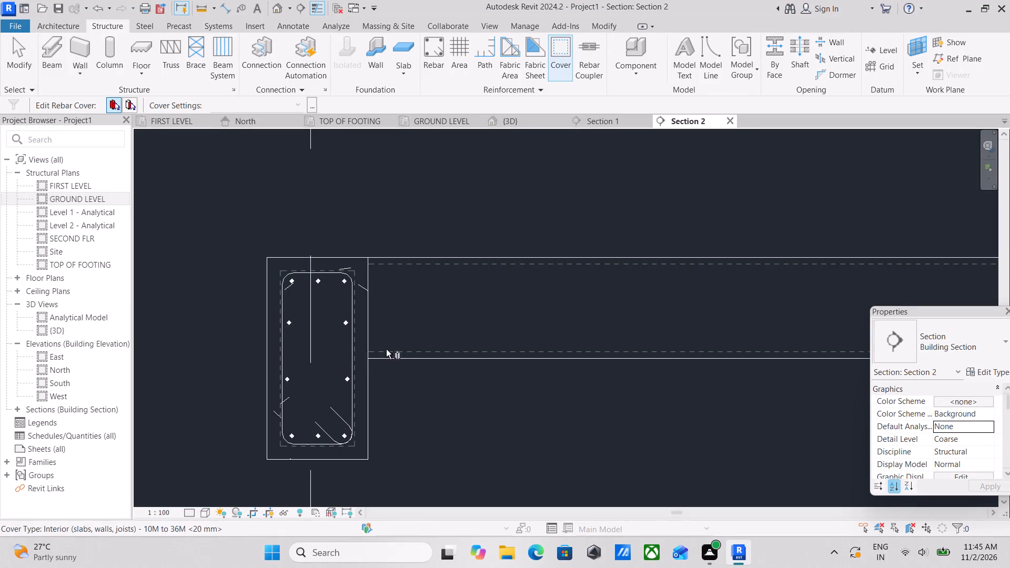
Examine the ground slab's top and bottom rebar cover lines across the sectioned bay and at its supporting edge beams.
{"action": "scroll", "coordinate": [339, 374], "scroll_direction": "down", "scroll_amount": 5}
{"action": "middle_click_drag", "start_coordinate": [421, 321], "coordinate": [288, 326]}
{"action": "scroll", "coordinate": [288, 326], "scroll_direction": "up", "scroll_amount": 1}
{"action": "scroll", "coordinate": [392, 325], "scroll_direction": "down", "scroll_amount": 2}
{"action": "middle_click_drag", "start_coordinate": [391, 327], "coordinate": [317, 347]}
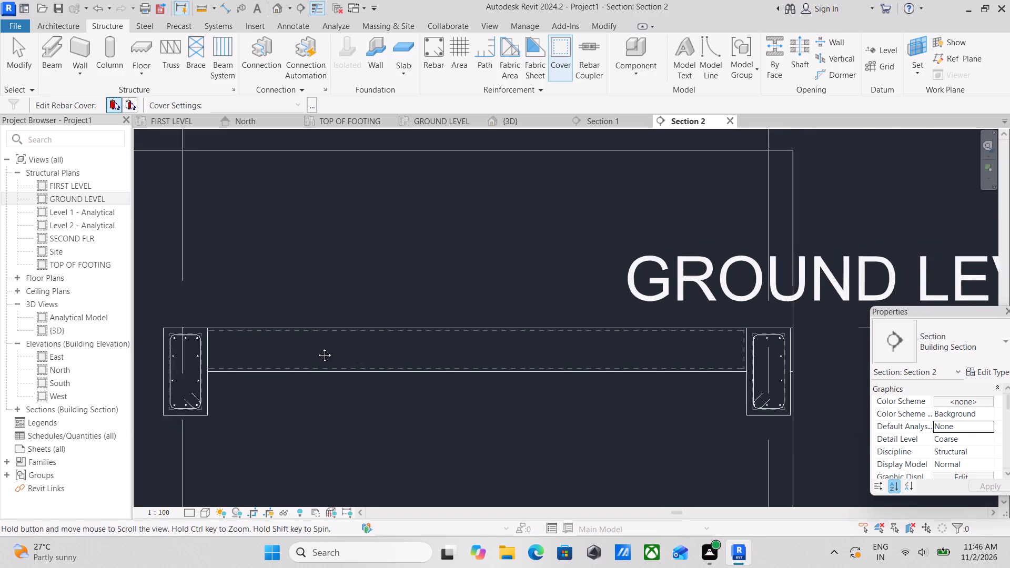
{"action": "middle_click_drag", "start_coordinate": [317, 347], "coordinate": [317, 348]}
{"action": "scroll", "coordinate": [317, 348], "scroll_direction": "up", "scroll_amount": 1}
{"action": "scroll", "coordinate": [372, 354], "scroll_direction": "down", "scroll_amount": 2}
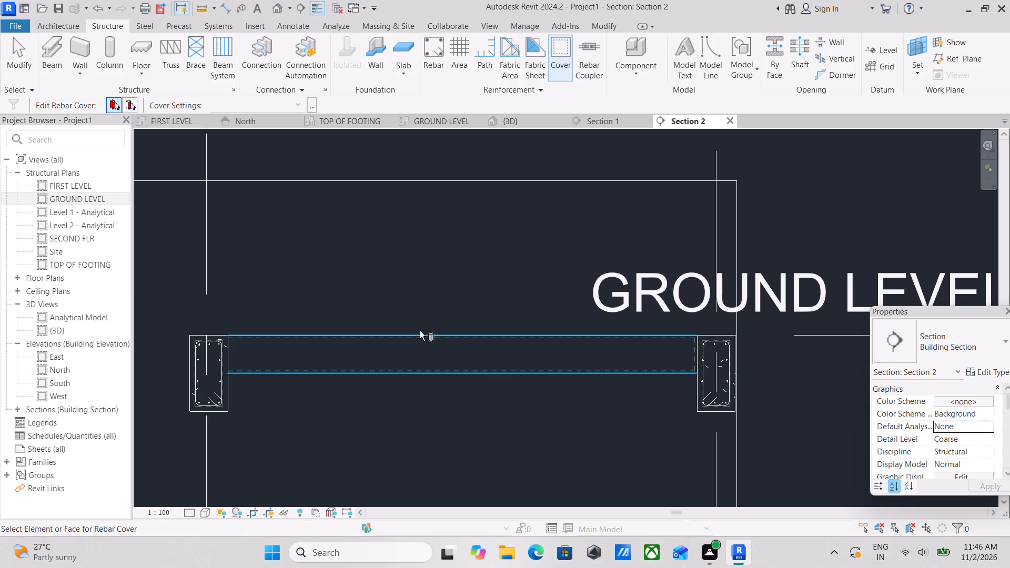
{"action": "scroll", "coordinate": [436, 305], "scroll_direction": "down", "scroll_amount": 4}
{"action": "middle_click_drag", "start_coordinate": [355, 354], "coordinate": [517, 339]}
{"action": "scroll", "coordinate": [511, 332], "scroll_direction": "up", "scroll_amount": 8}
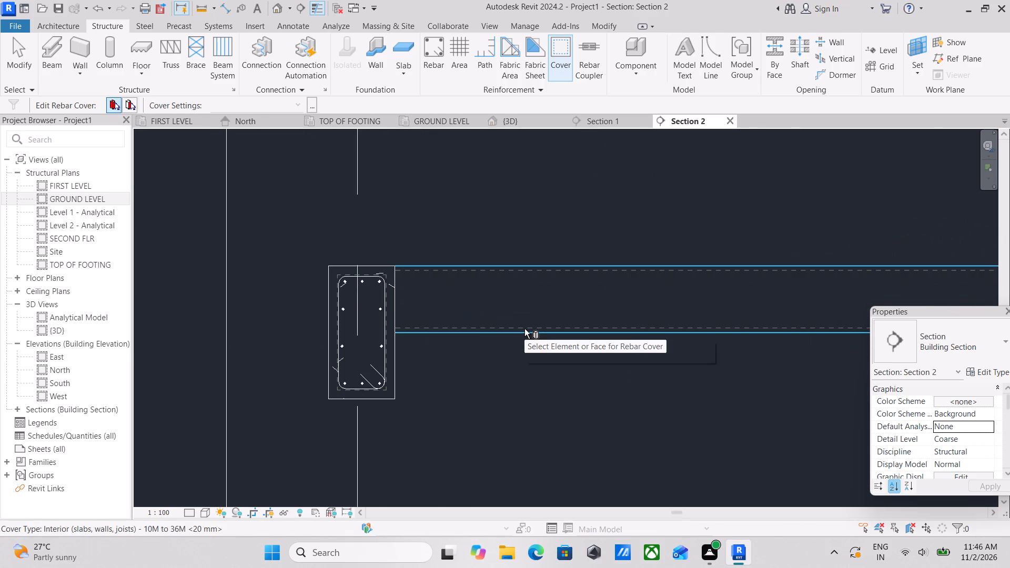
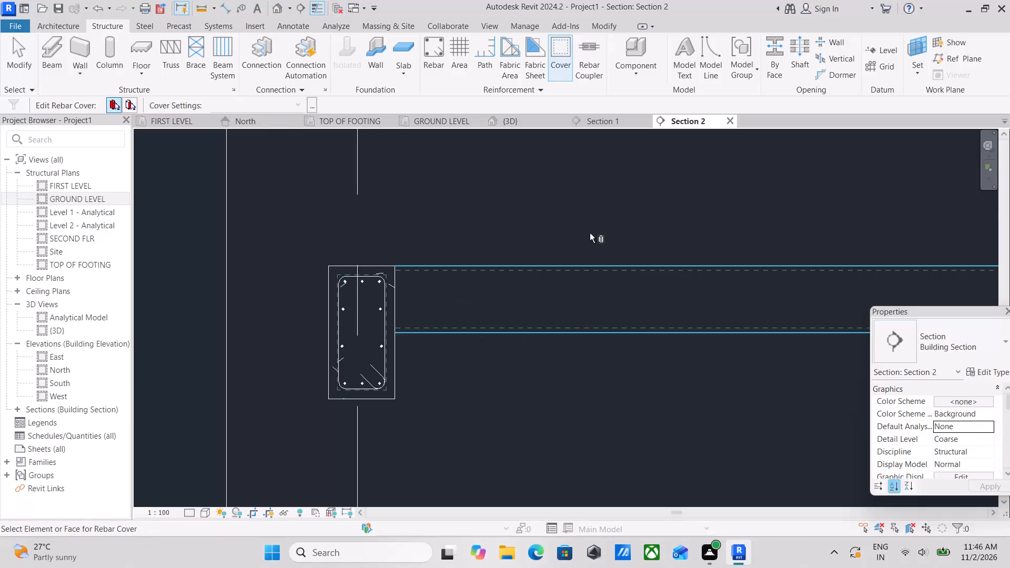
Examine the ground slab's top and bottom rebar cover lines along the sectioned bay and at both edge beams.
{"action": "scroll", "coordinate": [490, 287], "scroll_direction": "down", "scroll_amount": 4}
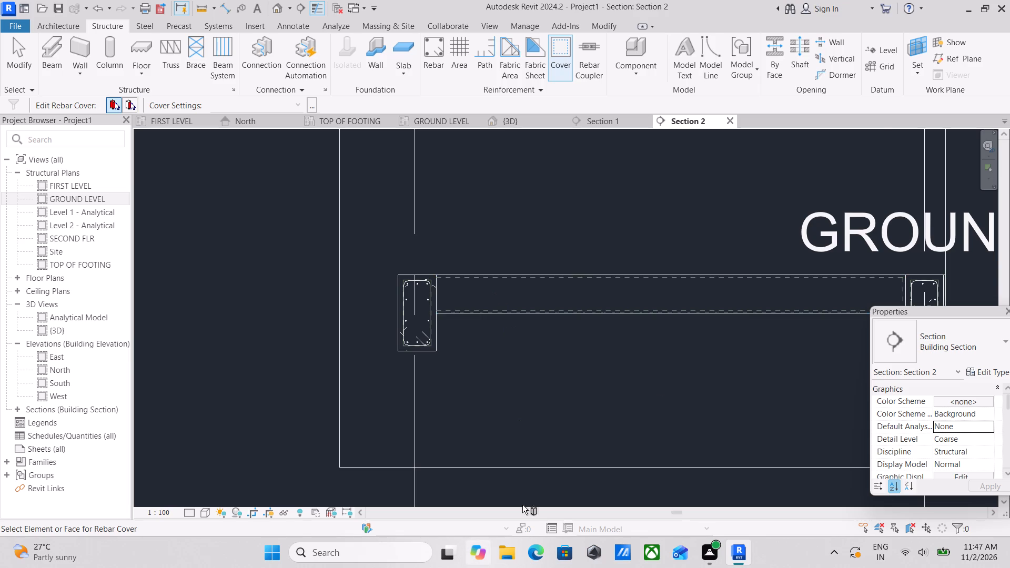
{"action": "scroll", "coordinate": [674, 362], "scroll_direction": "down", "scroll_amount": 4}
{"action": "scroll", "coordinate": [667, 366], "scroll_direction": "up", "scroll_amount": 7}
{"action": "middle_click_drag", "start_coordinate": [607, 350], "coordinate": [484, 338]}
{"action": "scroll", "coordinate": [484, 337], "scroll_direction": "up", "scroll_amount": 1}
{"action": "scroll", "coordinate": [499, 334], "scroll_direction": "down", "scroll_amount": 3}
{"action": "middle_click_drag", "start_coordinate": [499, 334], "coordinate": [560, 296]}
{"action": "scroll", "coordinate": [567, 292], "scroll_direction": "up", "scroll_amount": 1}
{"action": "scroll", "coordinate": [572, 291], "scroll_direction": "down", "scroll_amount": 2}
{"action": "middle_click_drag", "start_coordinate": [572, 291], "coordinate": [571, 246]}
{"action": "scroll", "coordinate": [599, 266], "scroll_direction": "up", "scroll_amount": 3}
{"action": "middle_click_drag", "start_coordinate": [502, 191], "coordinate": [546, 291]}
{"action": "middle_click_drag", "start_coordinate": [457, 245], "coordinate": [470, 290]}
{"action": "scroll", "coordinate": [541, 278], "scroll_direction": "down", "scroll_amount": 3}
{"action": "middle_click_drag", "start_coordinate": [541, 278], "coordinate": [437, 239]}
{"action": "scroll", "coordinate": [458, 297], "scroll_direction": "up", "scroll_amount": 2}
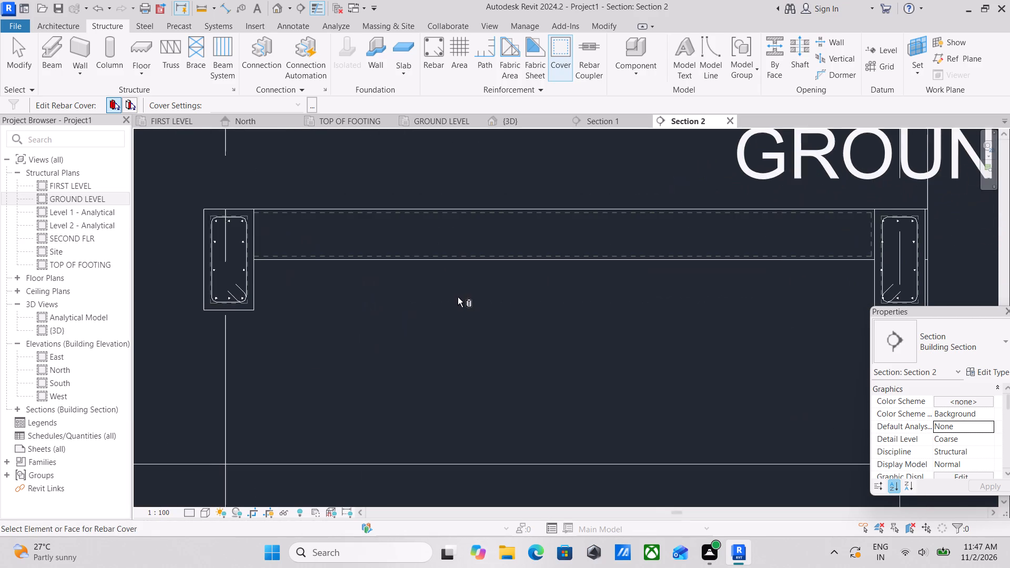
{"action": "middle_click_drag", "start_coordinate": [411, 226], "coordinate": [453, 270]}
{"action": "scroll", "coordinate": [431, 256], "scroll_direction": "down", "scroll_amount": 1}
{"action": "middle_click_drag", "start_coordinate": [431, 256], "coordinate": [462, 227]}
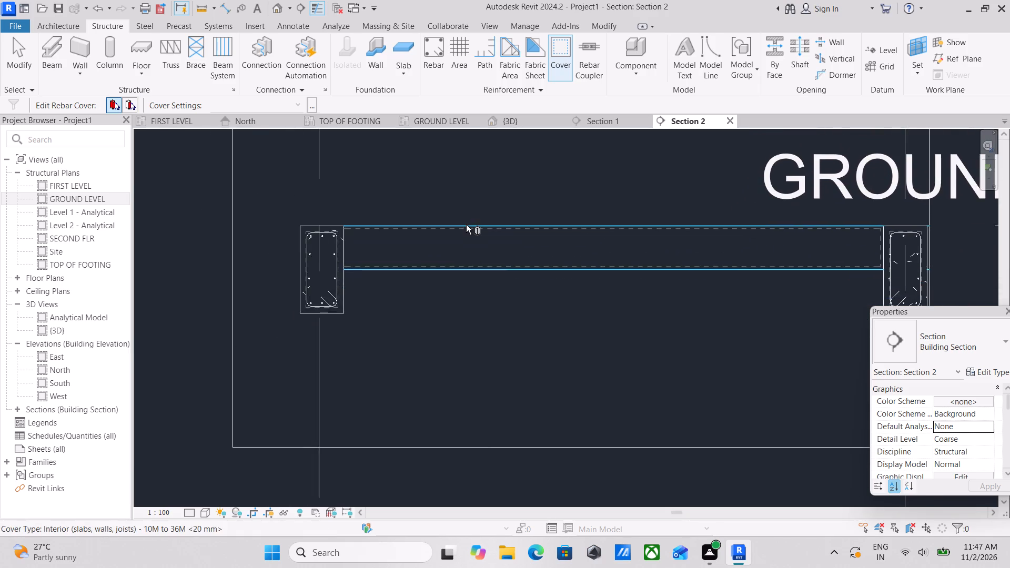
{"action": "scroll", "coordinate": [498, 258], "scroll_direction": "up", "scroll_amount": 3}
{"action": "key", "text": "Escape"}
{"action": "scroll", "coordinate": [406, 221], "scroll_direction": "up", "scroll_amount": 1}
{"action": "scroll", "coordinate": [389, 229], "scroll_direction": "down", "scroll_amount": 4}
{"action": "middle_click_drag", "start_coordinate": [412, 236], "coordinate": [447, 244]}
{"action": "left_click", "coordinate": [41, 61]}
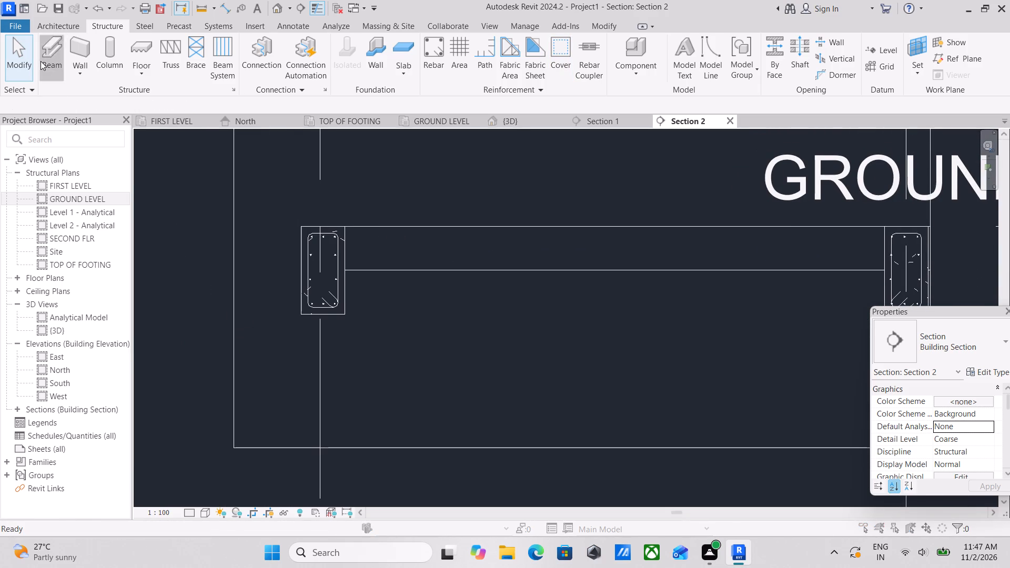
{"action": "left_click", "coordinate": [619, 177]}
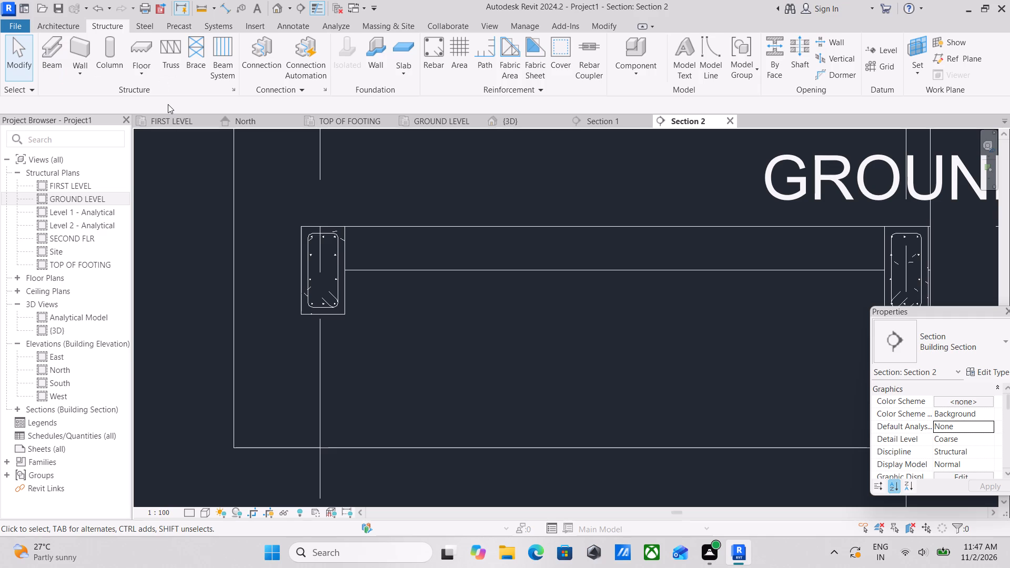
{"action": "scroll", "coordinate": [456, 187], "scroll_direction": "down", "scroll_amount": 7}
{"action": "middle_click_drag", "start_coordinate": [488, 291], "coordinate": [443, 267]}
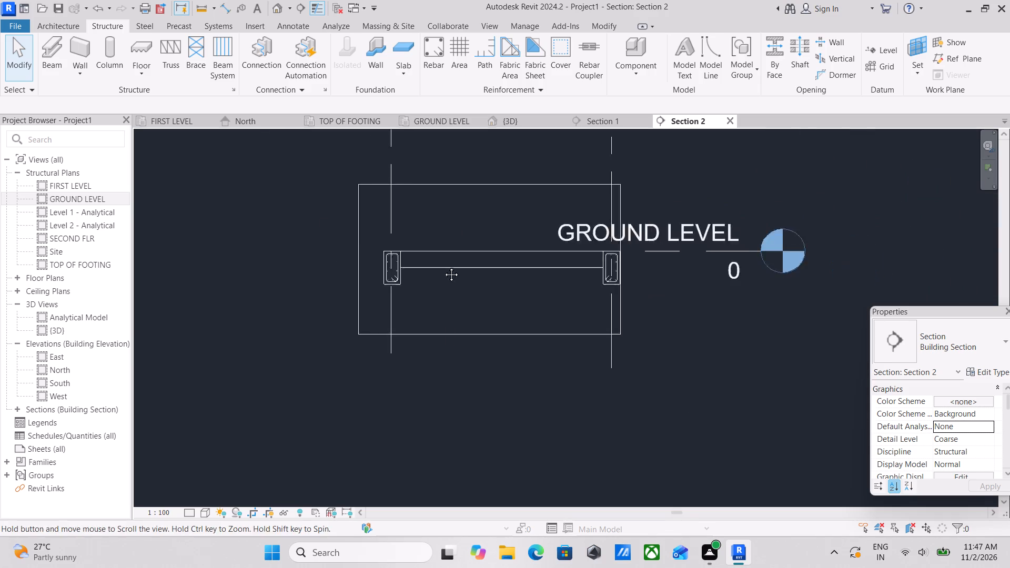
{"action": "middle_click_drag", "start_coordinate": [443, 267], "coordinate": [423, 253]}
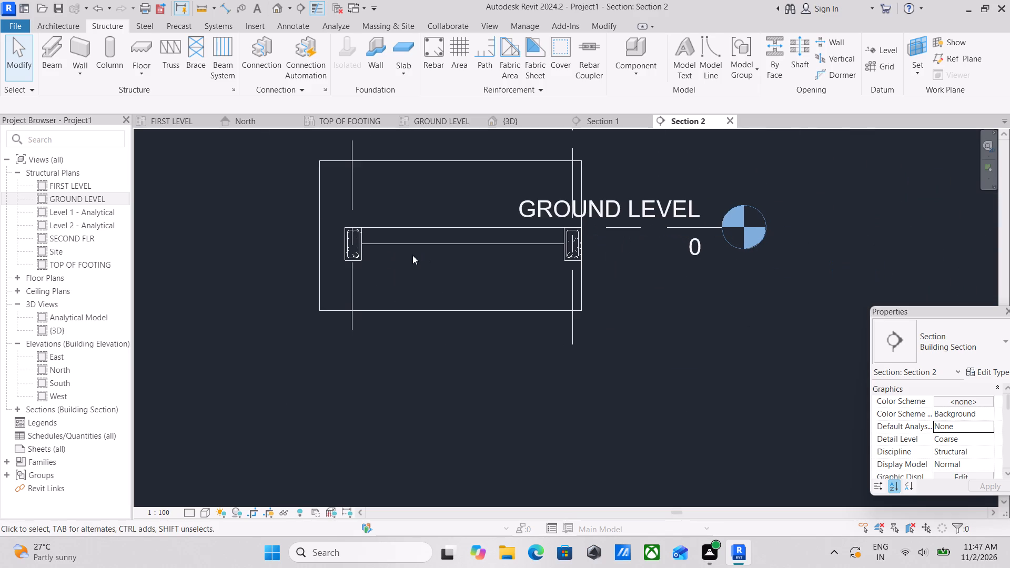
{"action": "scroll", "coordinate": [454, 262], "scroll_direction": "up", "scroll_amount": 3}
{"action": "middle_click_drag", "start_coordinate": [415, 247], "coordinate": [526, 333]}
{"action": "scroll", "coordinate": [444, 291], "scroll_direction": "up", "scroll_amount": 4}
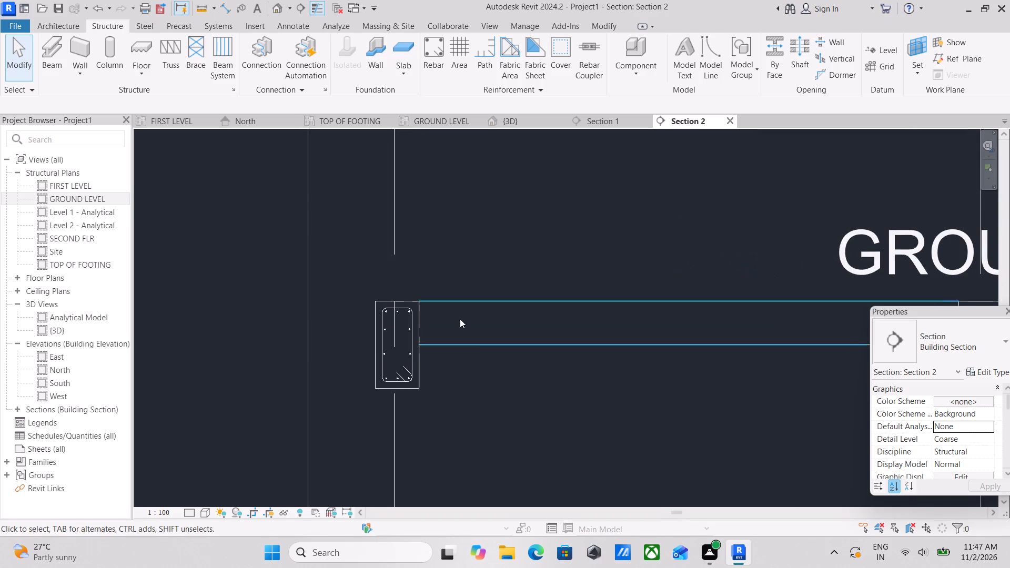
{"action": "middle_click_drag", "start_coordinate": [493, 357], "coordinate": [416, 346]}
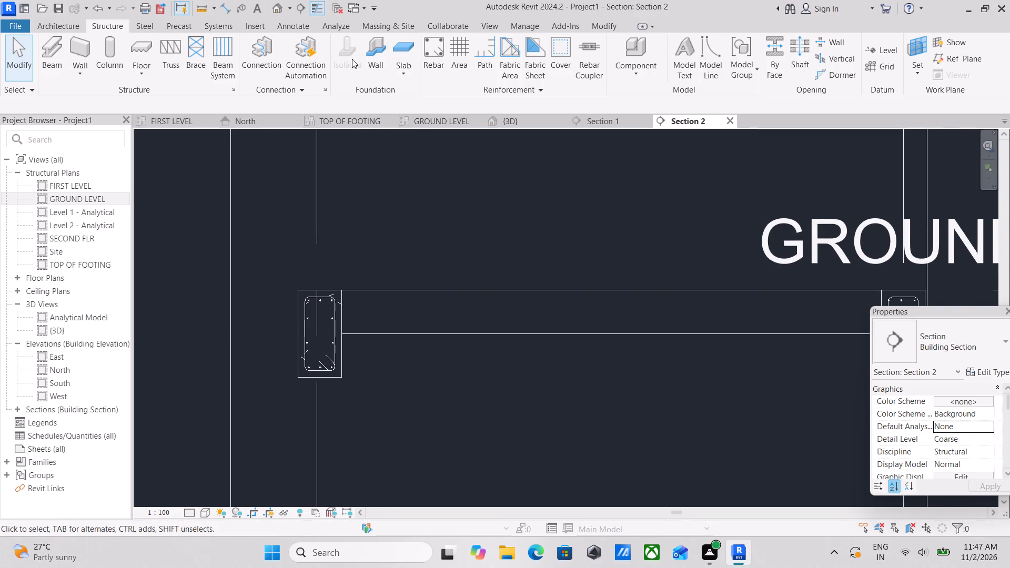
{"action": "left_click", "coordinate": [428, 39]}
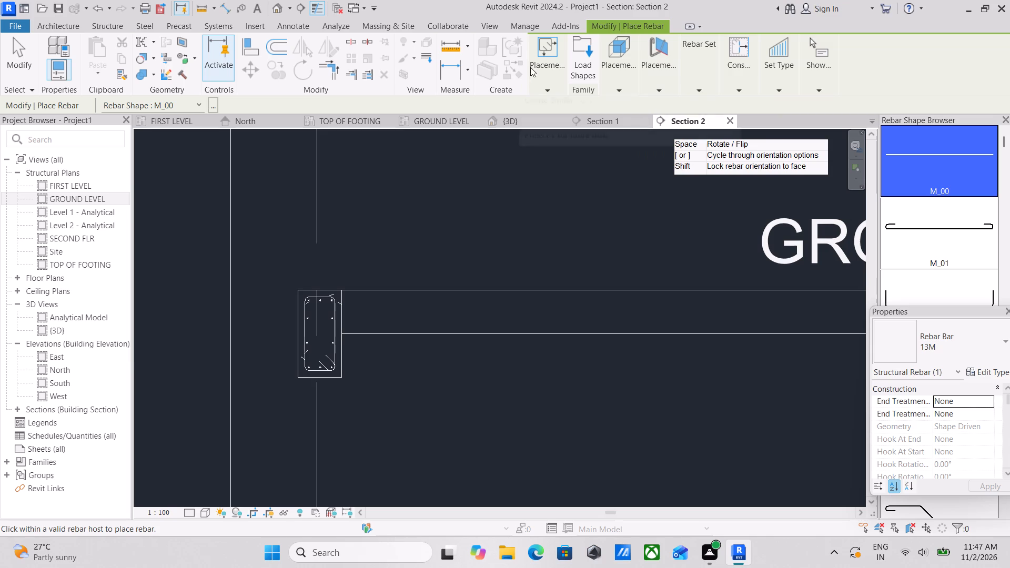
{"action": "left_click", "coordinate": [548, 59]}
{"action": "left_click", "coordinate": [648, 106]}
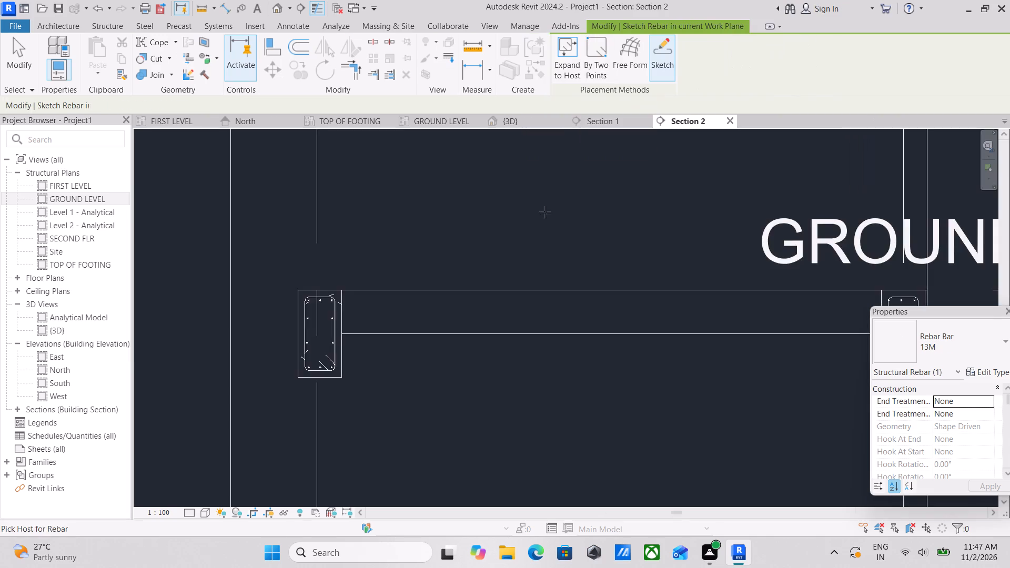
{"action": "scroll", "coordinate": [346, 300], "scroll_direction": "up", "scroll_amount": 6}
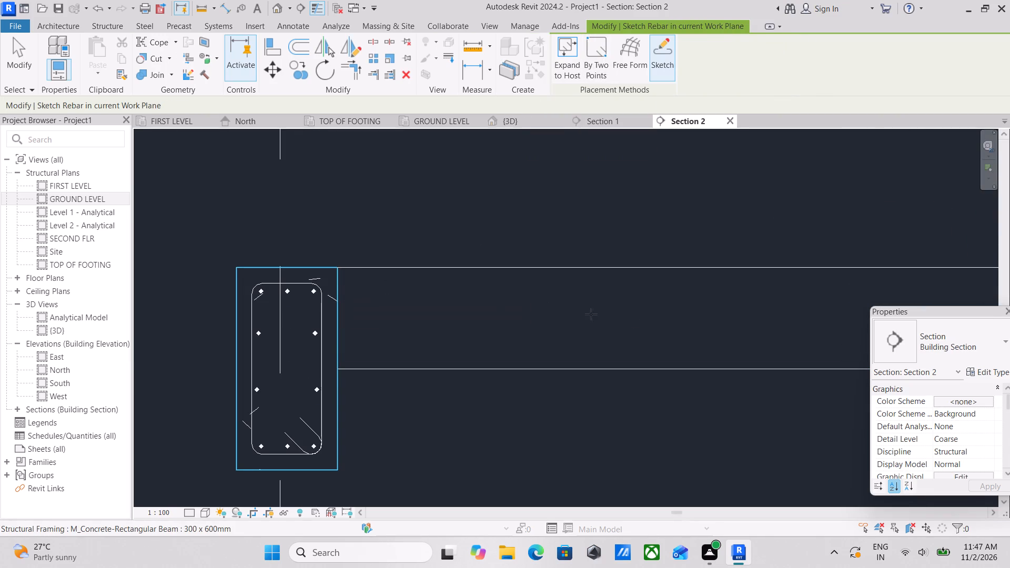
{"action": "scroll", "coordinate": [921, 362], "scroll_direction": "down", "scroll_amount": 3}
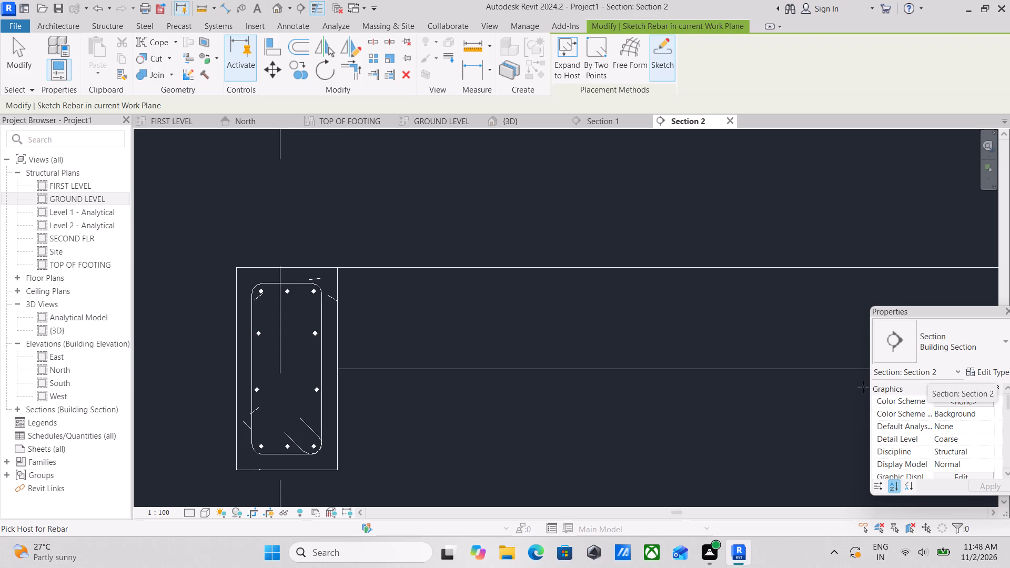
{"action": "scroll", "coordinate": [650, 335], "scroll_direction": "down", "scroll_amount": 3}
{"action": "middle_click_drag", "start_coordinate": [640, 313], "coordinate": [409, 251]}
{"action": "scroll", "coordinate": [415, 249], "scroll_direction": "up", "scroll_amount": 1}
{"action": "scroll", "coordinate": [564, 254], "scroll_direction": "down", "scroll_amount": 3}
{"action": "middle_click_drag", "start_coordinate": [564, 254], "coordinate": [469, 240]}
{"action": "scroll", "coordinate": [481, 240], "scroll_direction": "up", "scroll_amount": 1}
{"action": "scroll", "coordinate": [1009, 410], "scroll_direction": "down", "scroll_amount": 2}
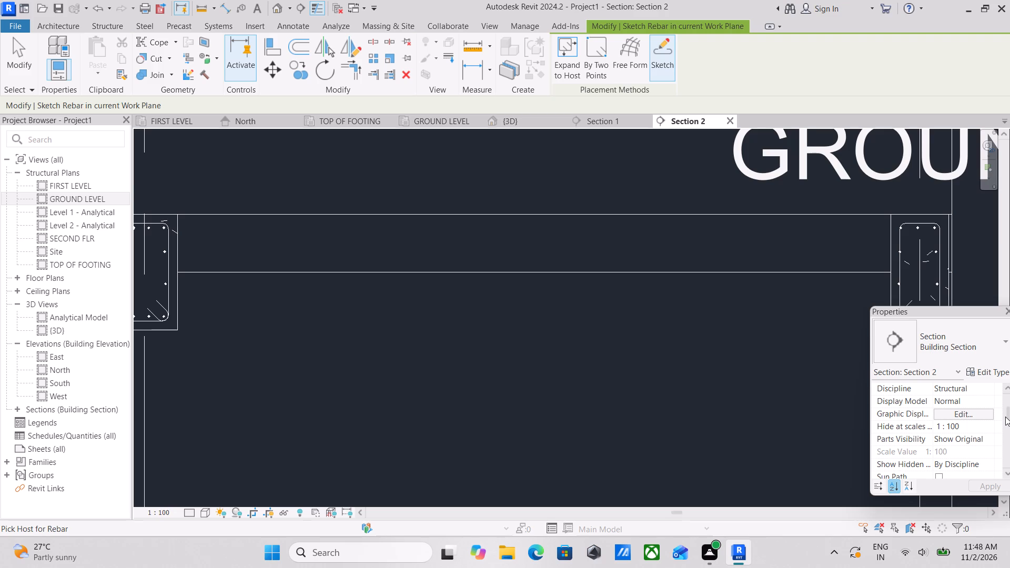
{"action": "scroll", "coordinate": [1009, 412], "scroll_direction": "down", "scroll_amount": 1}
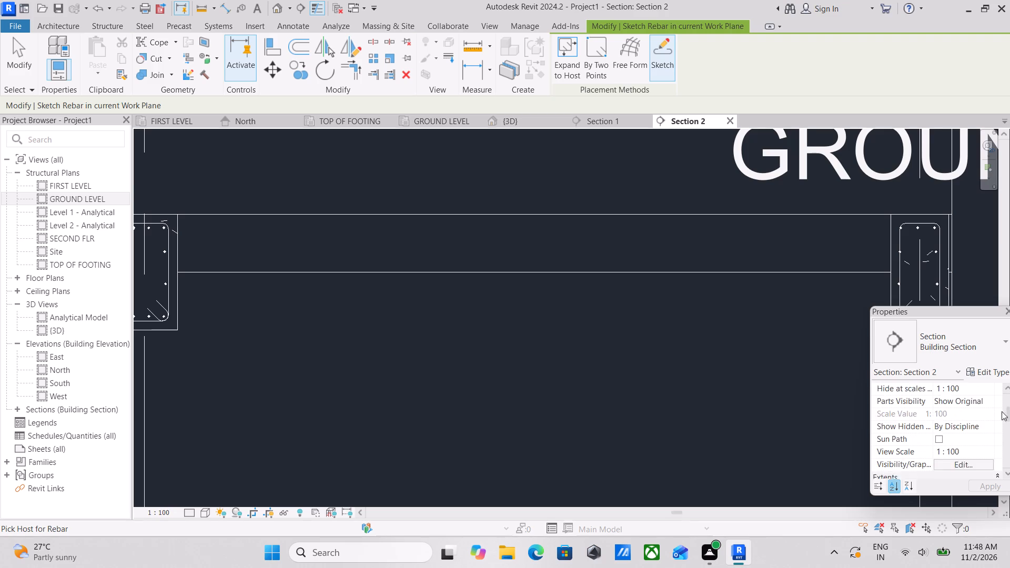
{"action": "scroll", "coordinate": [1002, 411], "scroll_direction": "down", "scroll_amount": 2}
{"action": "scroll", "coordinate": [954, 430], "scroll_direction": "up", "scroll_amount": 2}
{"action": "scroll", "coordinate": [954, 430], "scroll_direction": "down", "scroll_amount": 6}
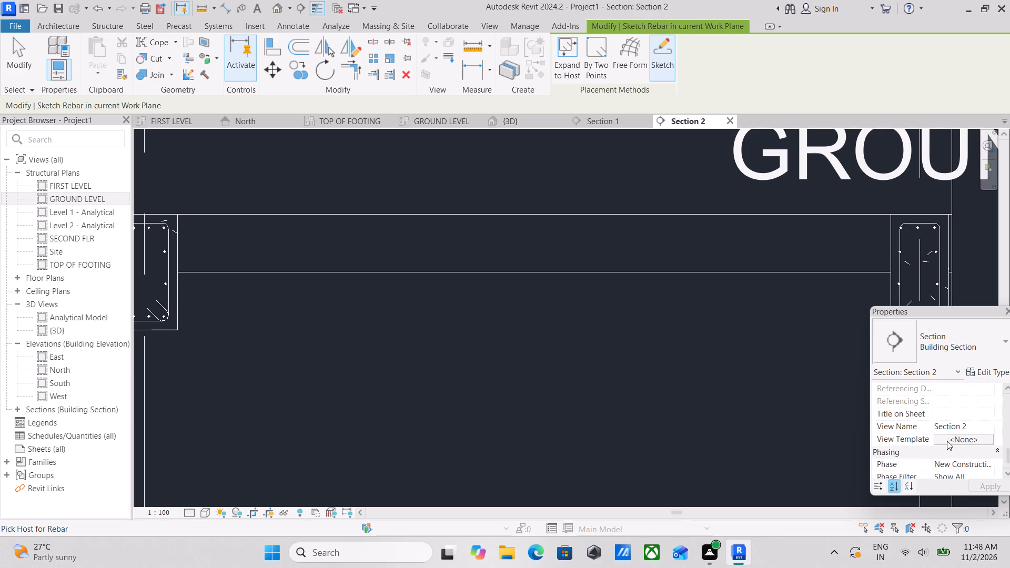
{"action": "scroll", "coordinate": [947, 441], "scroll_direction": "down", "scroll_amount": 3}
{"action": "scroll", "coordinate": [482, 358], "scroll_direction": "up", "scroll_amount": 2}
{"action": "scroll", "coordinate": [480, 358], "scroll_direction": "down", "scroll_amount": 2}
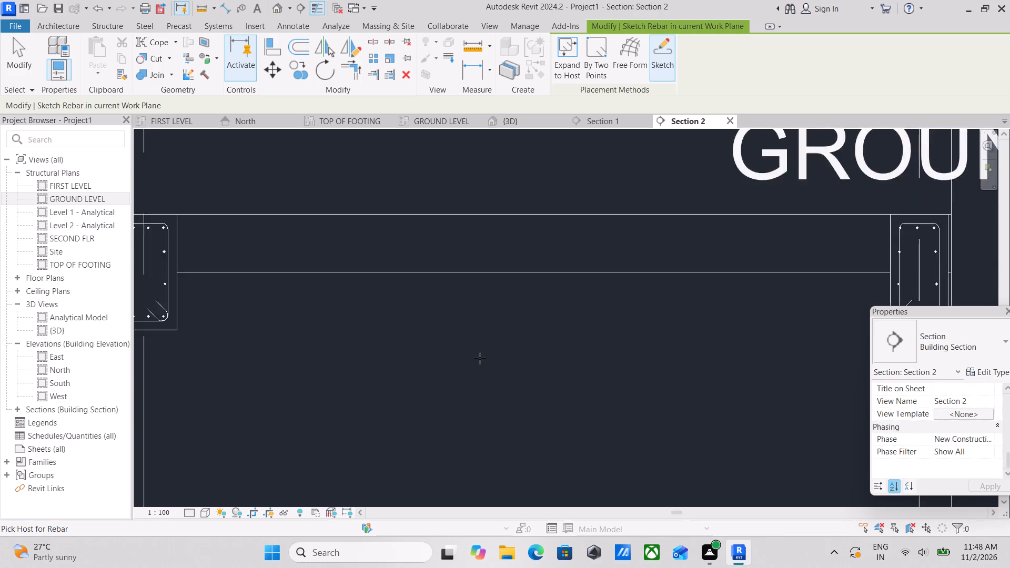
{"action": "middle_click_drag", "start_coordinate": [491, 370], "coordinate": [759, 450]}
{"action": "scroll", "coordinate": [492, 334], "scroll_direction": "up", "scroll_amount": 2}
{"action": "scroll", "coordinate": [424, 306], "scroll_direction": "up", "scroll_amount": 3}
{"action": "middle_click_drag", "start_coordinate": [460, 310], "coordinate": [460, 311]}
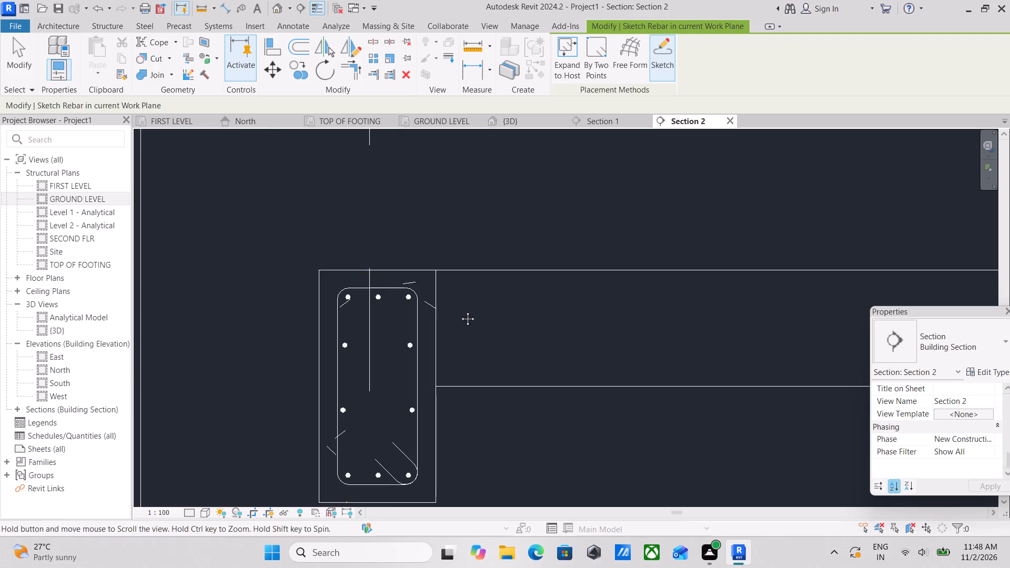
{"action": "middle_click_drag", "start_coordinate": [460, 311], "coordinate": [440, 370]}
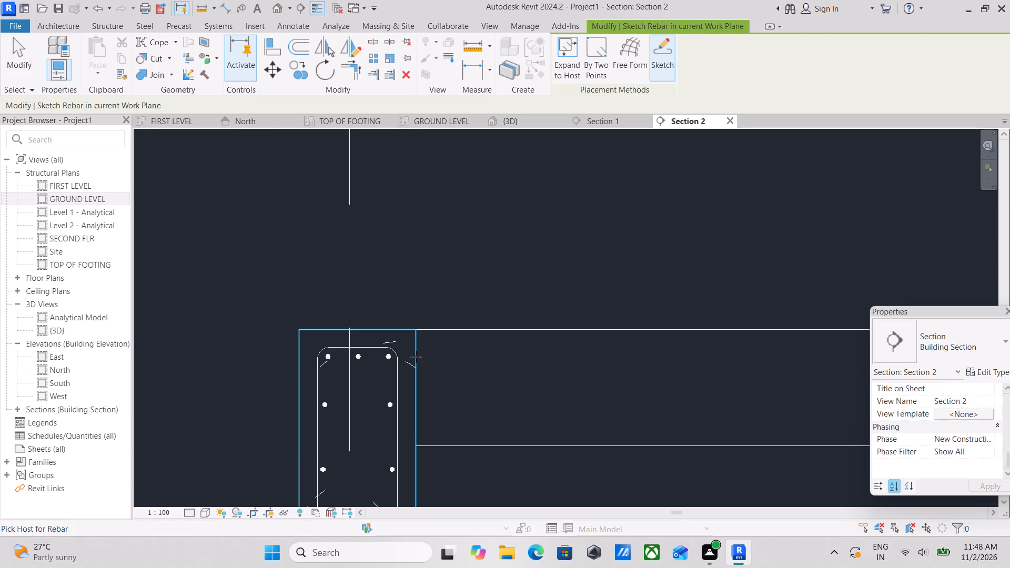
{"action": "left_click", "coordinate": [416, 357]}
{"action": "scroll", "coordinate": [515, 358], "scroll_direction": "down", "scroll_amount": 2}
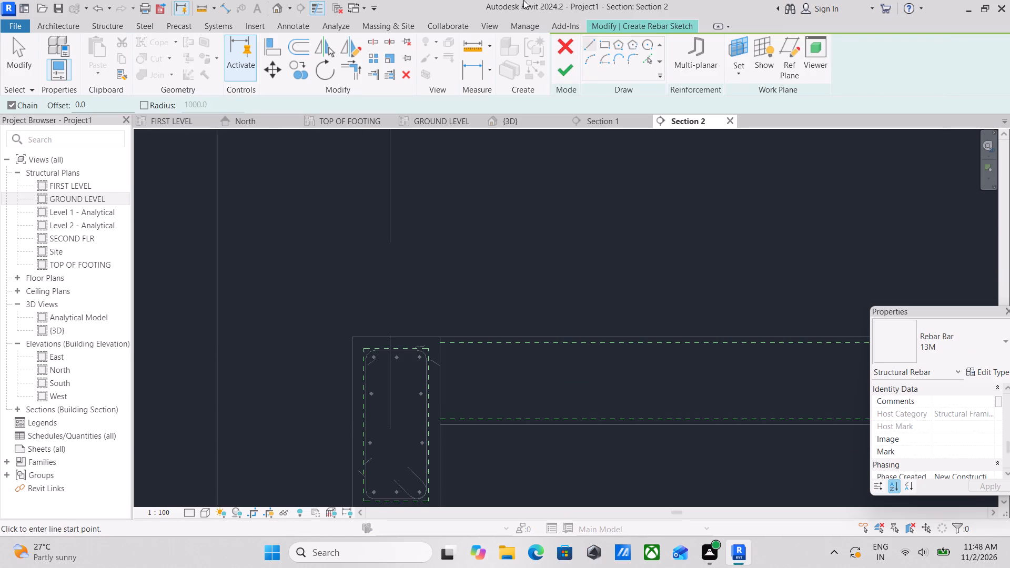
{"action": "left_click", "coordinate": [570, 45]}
Sketch a horizontal rebar line about 1560 mm long hosted in the ground slab, from the edge beam's inner face about 60 mm below the slab top.
{"action": "scroll", "coordinate": [570, 45], "scroll_direction": "down", "scroll_amount": 3}
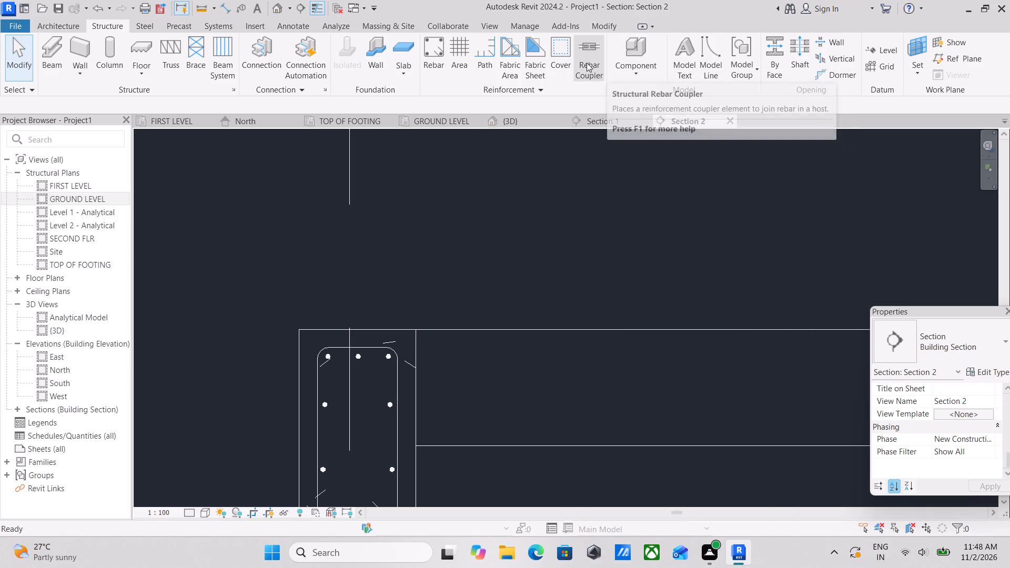
{"action": "scroll", "coordinate": [674, 259], "scroll_direction": "down", "scroll_amount": 3}
{"action": "middle_click_drag", "start_coordinate": [662, 240], "coordinate": [604, 188]}
{"action": "scroll", "coordinate": [623, 217], "scroll_direction": "down", "scroll_amount": 1}
{"action": "middle_click_drag", "start_coordinate": [623, 217], "coordinate": [572, 251]}
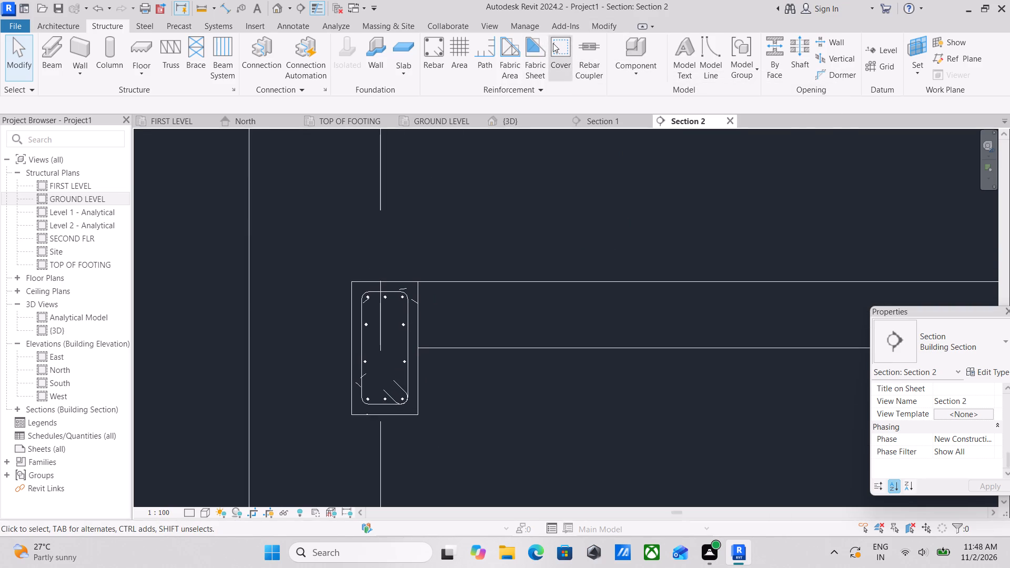
{"action": "left_click", "coordinate": [446, 53]}
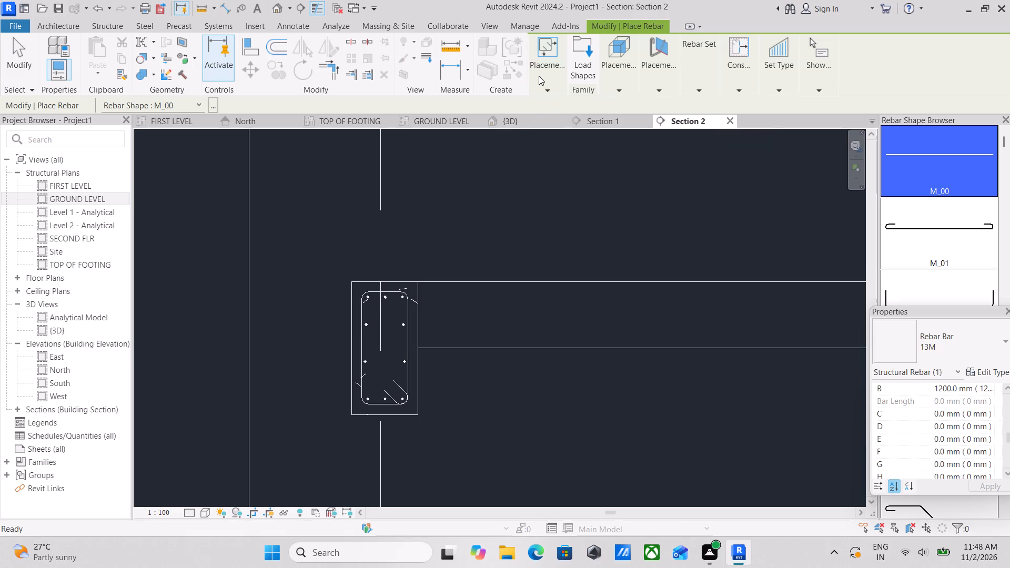
{"action": "left_click", "coordinate": [633, 94]}
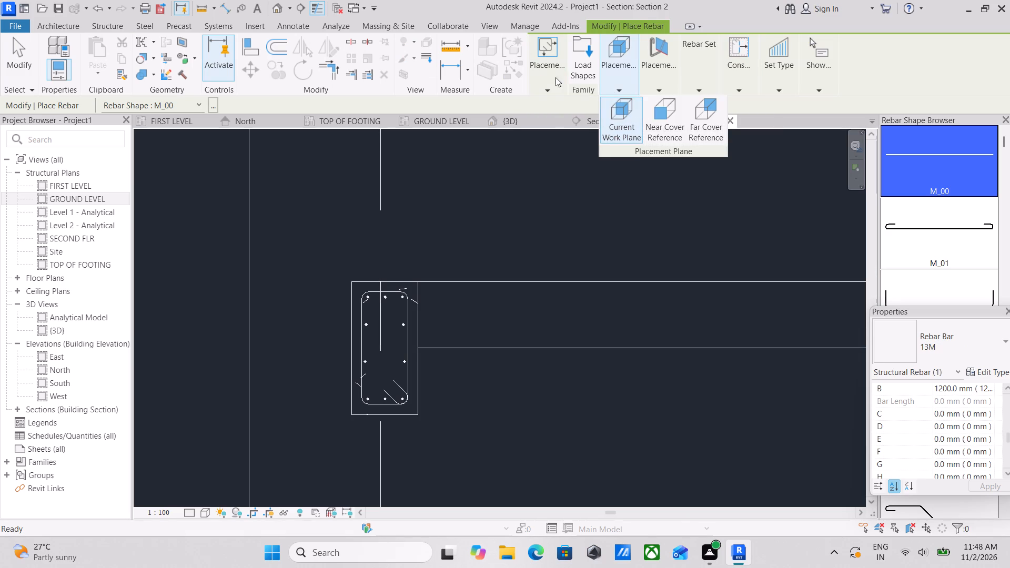
{"action": "left_click", "coordinate": [553, 77]}
{"action": "left_click", "coordinate": [635, 120]}
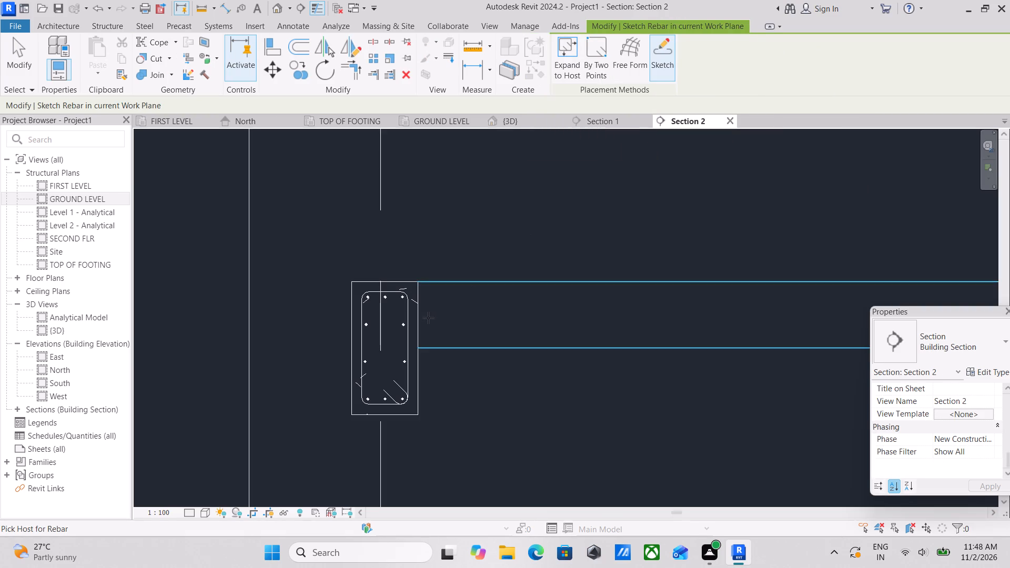
{"action": "left_click", "coordinate": [446, 286]}
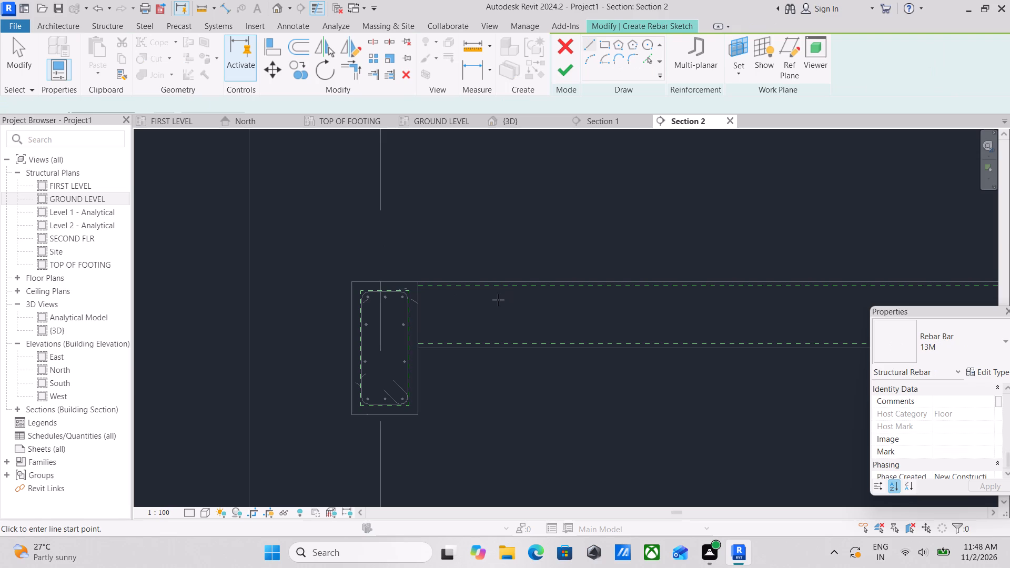
{"action": "scroll", "coordinate": [441, 295], "scroll_direction": "up", "scroll_amount": 3}
{"action": "left_click", "coordinate": [409, 297]}
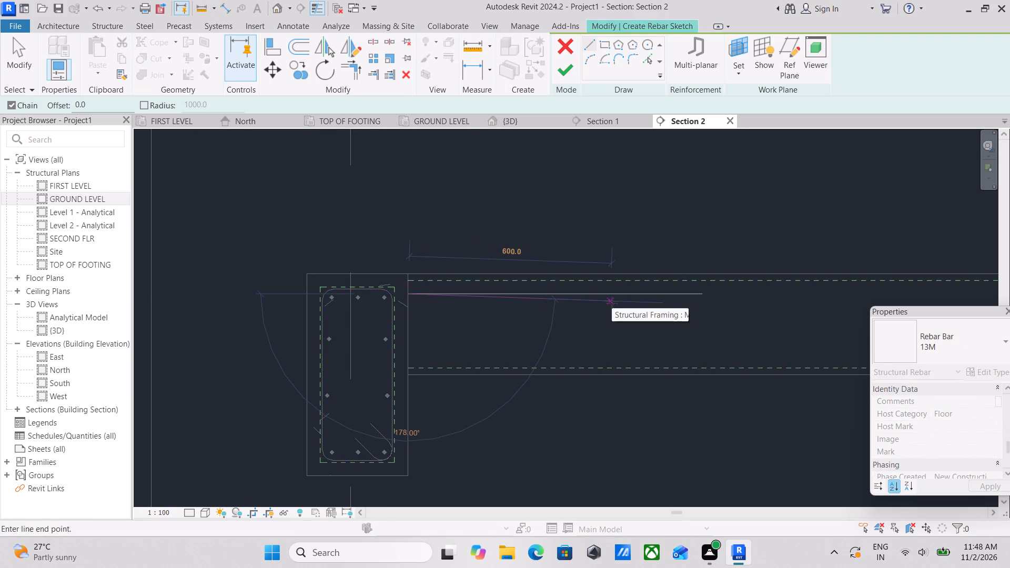
{"action": "scroll", "coordinate": [634, 297], "scroll_direction": "up", "scroll_amount": 3}
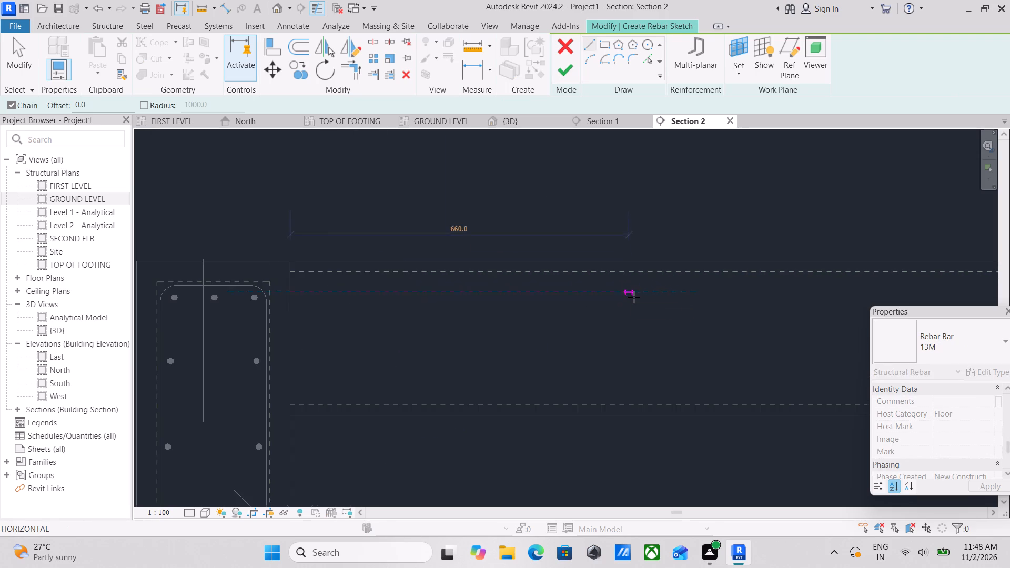
{"action": "scroll", "coordinate": [666, 291], "scroll_direction": "down", "scroll_amount": 3}
{"action": "middle_click_drag", "start_coordinate": [666, 291], "coordinate": [502, 306]}
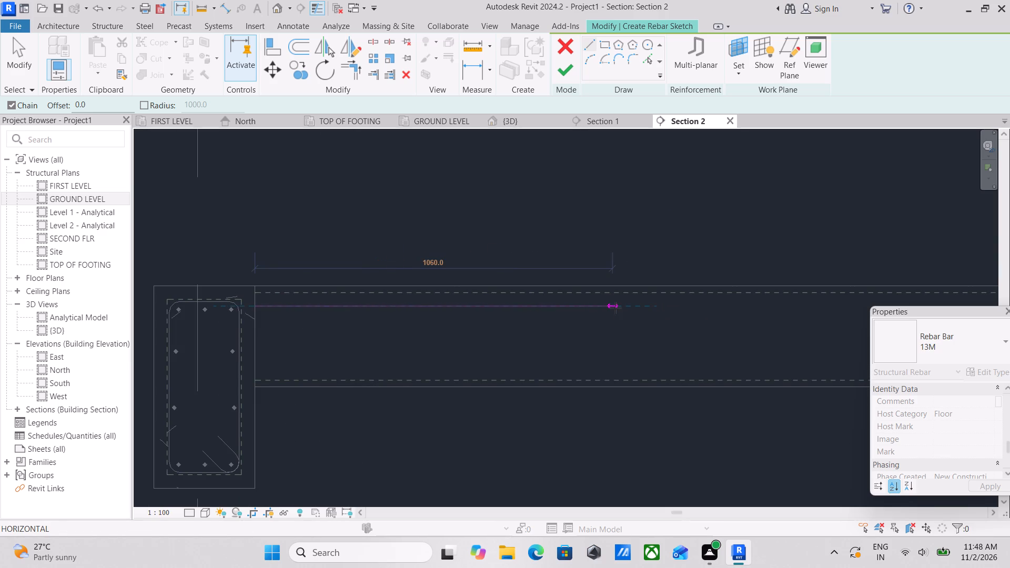
{"action": "scroll", "coordinate": [615, 308], "scroll_direction": "up", "scroll_amount": 3}
{"action": "scroll", "coordinate": [616, 308], "scroll_direction": "down", "scroll_amount": 2}
{"action": "middle_click_drag", "start_coordinate": [614, 307], "coordinate": [582, 306]}
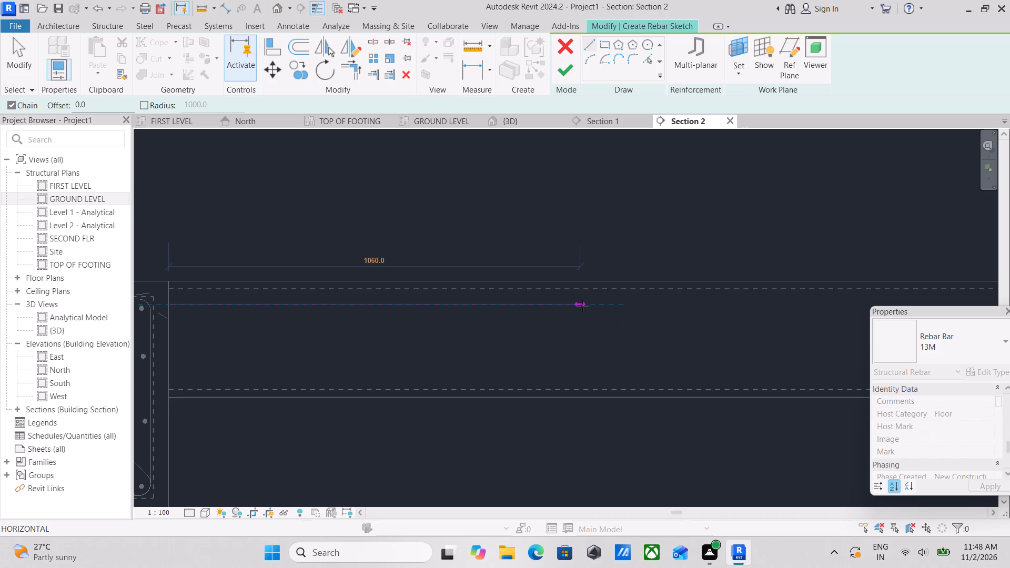
{"action": "scroll", "coordinate": [614, 297], "scroll_direction": "down", "scroll_amount": 2}
{"action": "middle_click_drag", "start_coordinate": [614, 297], "coordinate": [664, 299]}
{"action": "scroll", "coordinate": [664, 299], "scroll_direction": "up", "scroll_amount": 2}
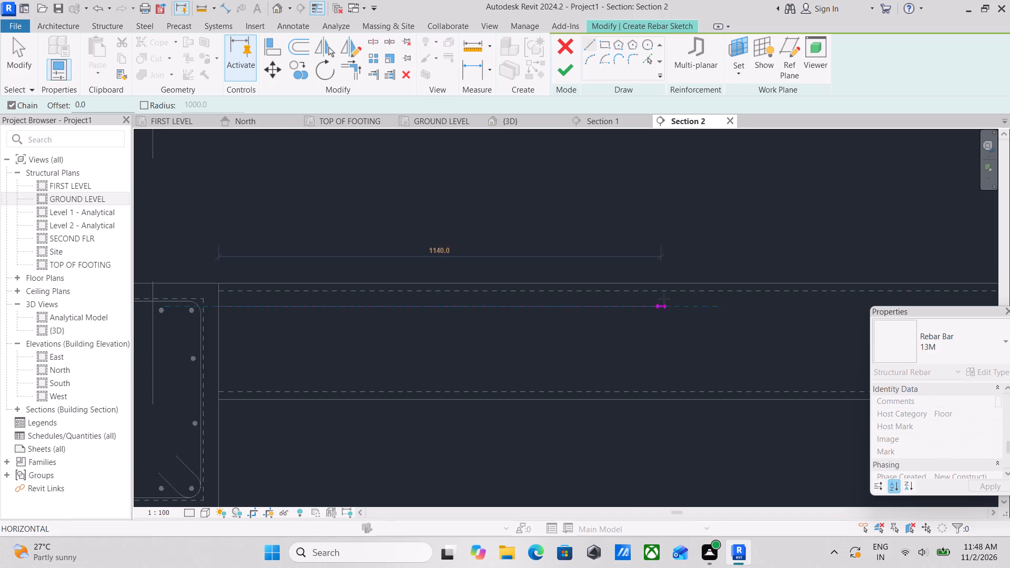
{"action": "scroll", "coordinate": [736, 306], "scroll_direction": "down", "scroll_amount": 2}
{"action": "middle_click_drag", "start_coordinate": [736, 306], "coordinate": [652, 306]}
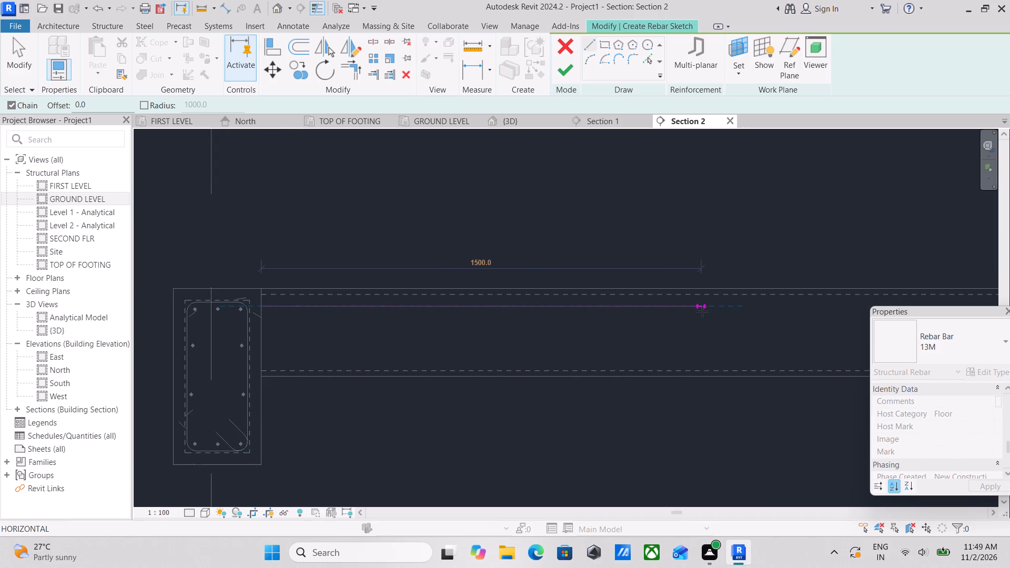
{"action": "left_click", "coordinate": [716, 315]}
{"action": "key", "text": "Escape"}
{"action": "key", "text": "Escape"}
{"action": "scroll", "coordinate": [373, 315], "scroll_direction": "up", "scroll_amount": 2}
{"action": "key", "text": "Escape"}
Set the length of the sketched rebar line in the ground slab to 3'.
{"action": "left_click", "coordinate": [388, 305]}
{"action": "left_click", "coordinate": [531, 261]}
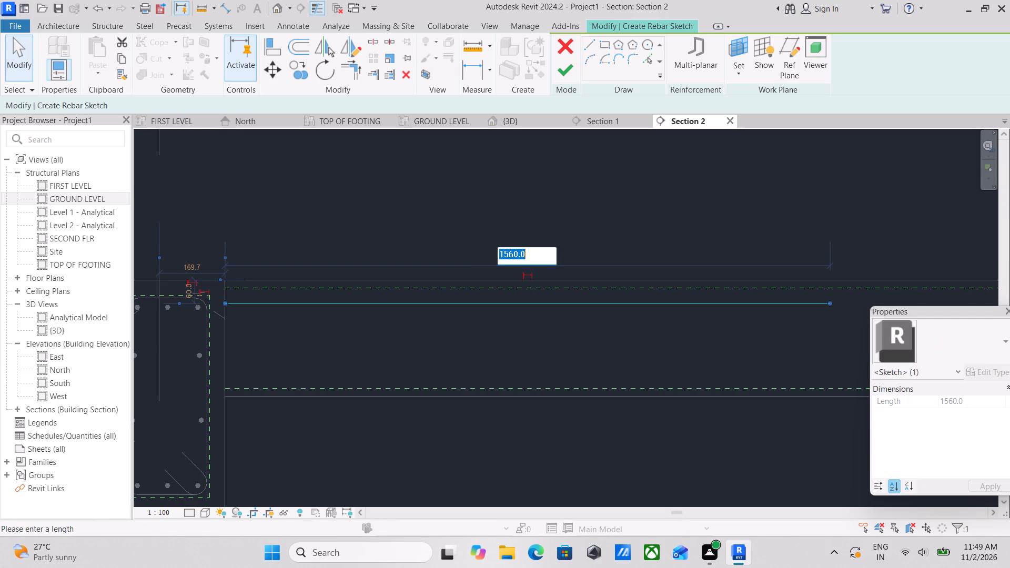
{"action": "type", "text": "3'"}
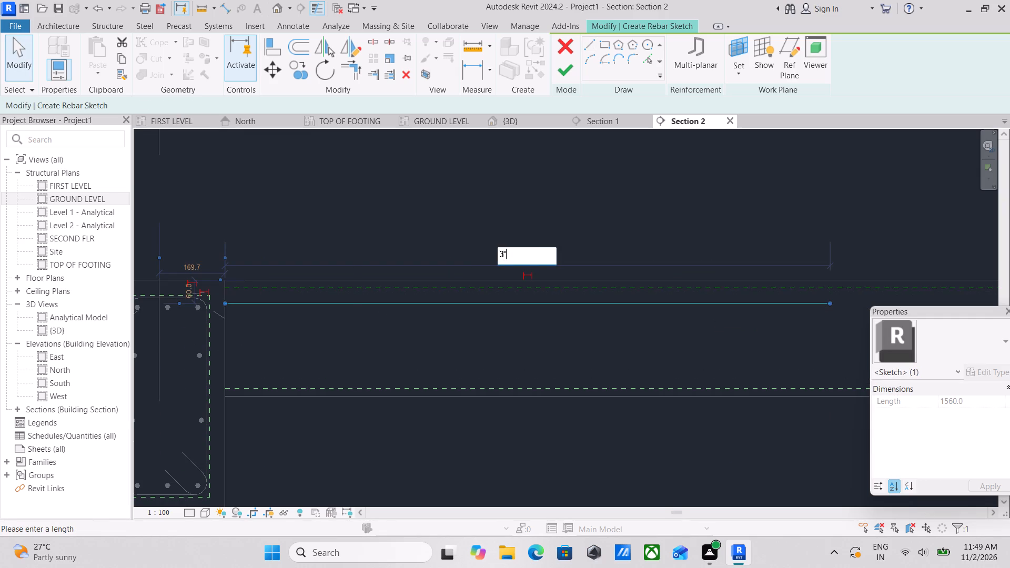
{"action": "key", "text": "Return"}
{"action": "scroll", "coordinate": [538, 262], "scroll_direction": "down", "scroll_amount": 2}
{"action": "scroll", "coordinate": [402, 309], "scroll_direction": "up", "scroll_amount": 3}
{"action": "key", "text": "Escape"}
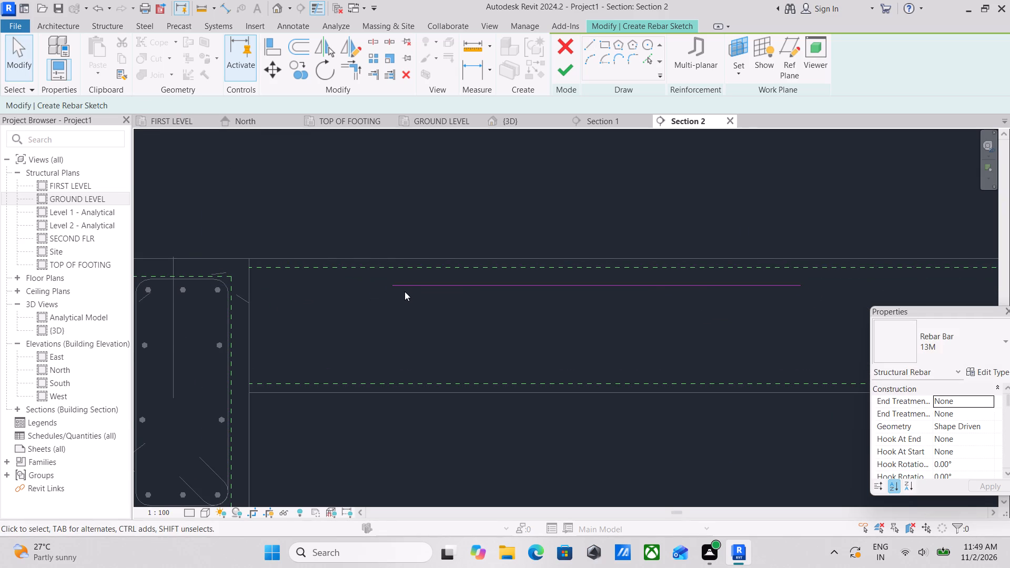
Stretch the outer end of the sketched rebar line to the edge beam's inner face.
{"action": "left_click", "coordinate": [403, 283]}
{"action": "left_click_drag", "start_coordinate": [391, 285], "coordinate": [361, 287]}
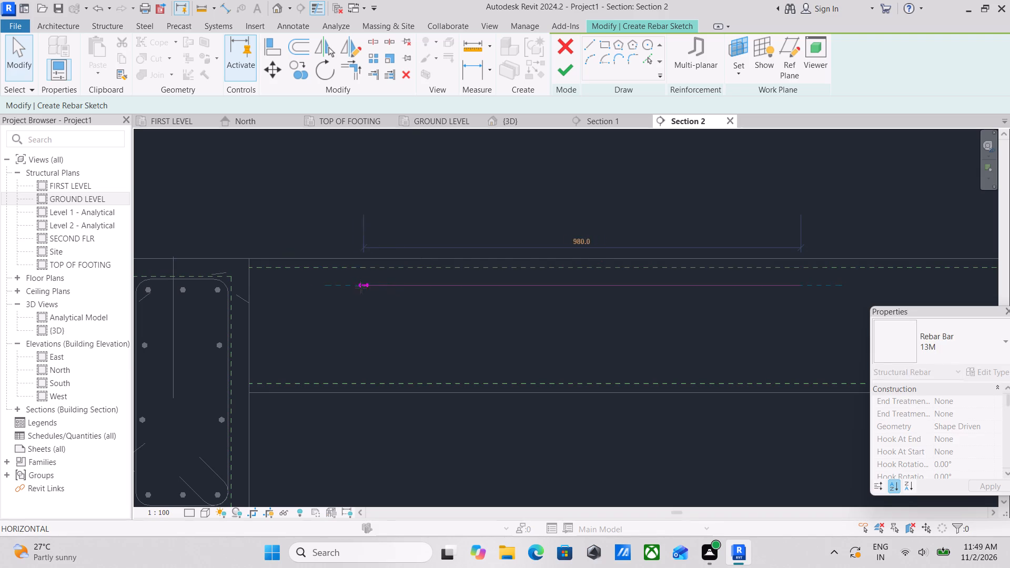
{"action": "left_click_drag", "start_coordinate": [361, 287], "coordinate": [253, 290]}
{"action": "key", "text": "Escape"}
Sketch a second horizontal rebar line about 1140 mm long at the same height, from the slab's opposite end cover inward toward midspan.
{"action": "scroll", "coordinate": [445, 275], "scroll_direction": "down", "scroll_amount": 3}
{"action": "middle_click_drag", "start_coordinate": [440, 275], "coordinate": [417, 275]}
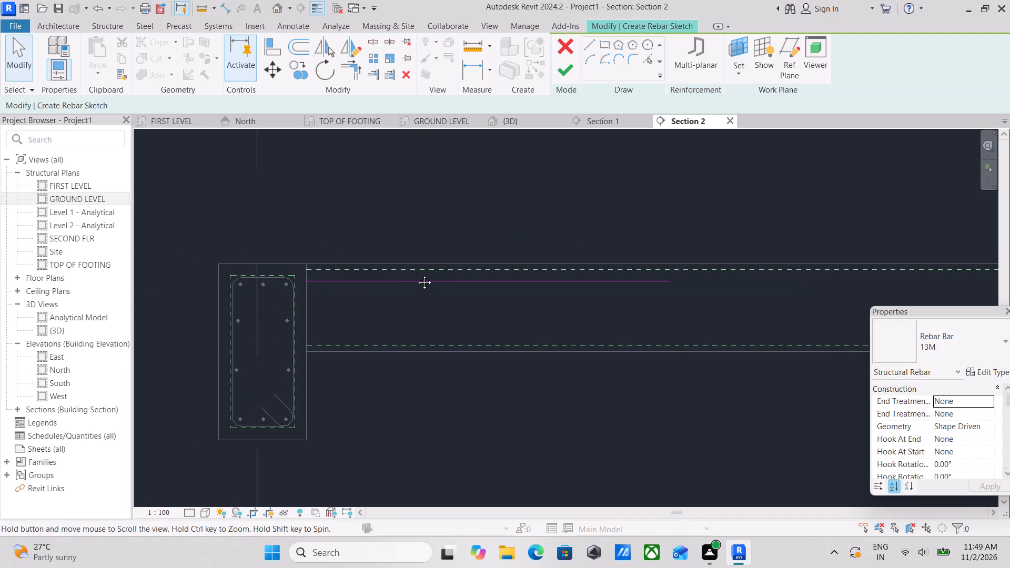
{"action": "middle_click_drag", "start_coordinate": [417, 275], "coordinate": [321, 276]}
{"action": "scroll", "coordinate": [532, 293], "scroll_direction": "down", "scroll_amount": 2}
{"action": "middle_click_drag", "start_coordinate": [500, 291], "coordinate": [464, 291]}
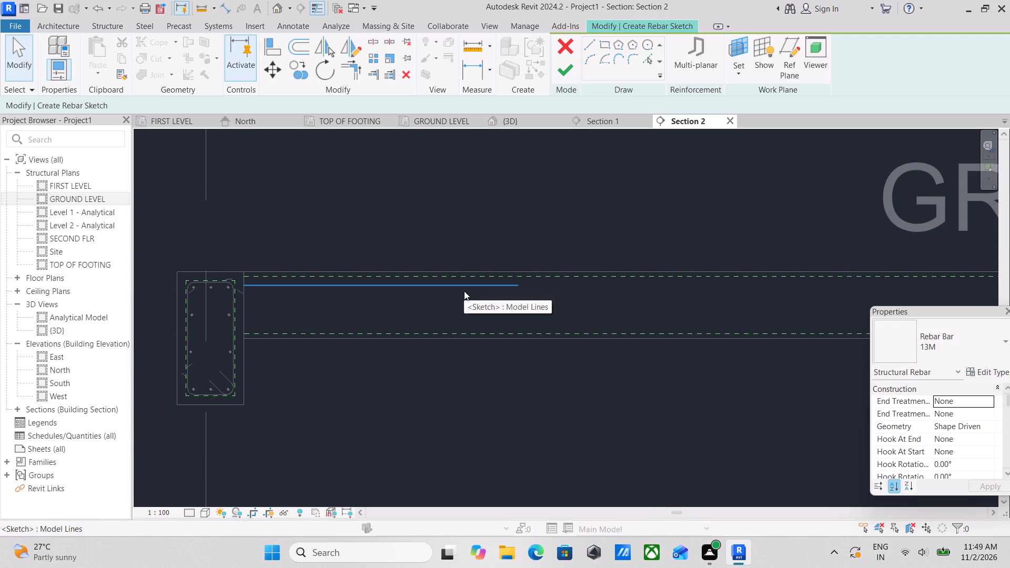
{"action": "scroll", "coordinate": [615, 303], "scroll_direction": "down", "scroll_amount": 6}
{"action": "middle_click_drag", "start_coordinate": [627, 288], "coordinate": [567, 277]}
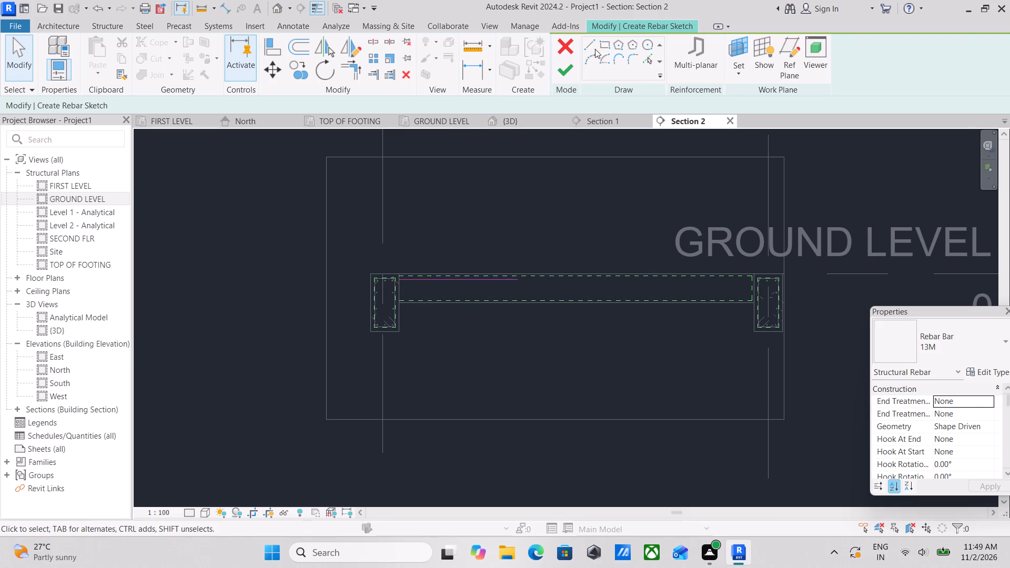
{"action": "left_click", "coordinate": [585, 46]}
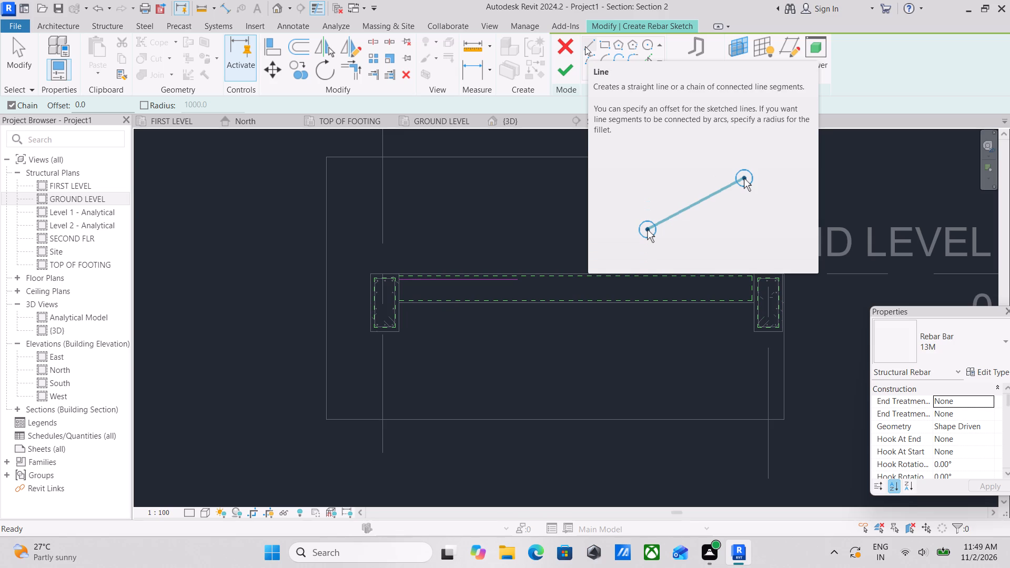
{"action": "scroll", "coordinate": [595, 293], "scroll_direction": "up", "scroll_amount": 4}
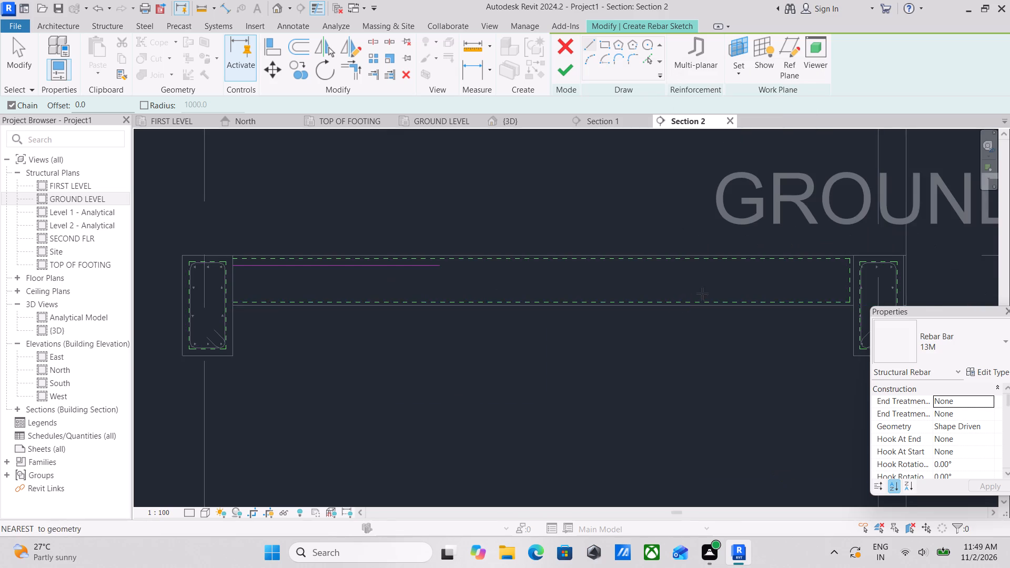
{"action": "scroll", "coordinate": [703, 293], "scroll_direction": "up", "scroll_amount": 2}
{"action": "scroll", "coordinate": [699, 292], "scroll_direction": "down", "scroll_amount": 2}
{"action": "middle_click_drag", "start_coordinate": [694, 289], "coordinate": [525, 292]}
{"action": "scroll", "coordinate": [530, 203], "scroll_direction": "down", "scroll_amount": 2}
{"action": "middle_click_drag", "start_coordinate": [535, 206], "coordinate": [670, 263]}
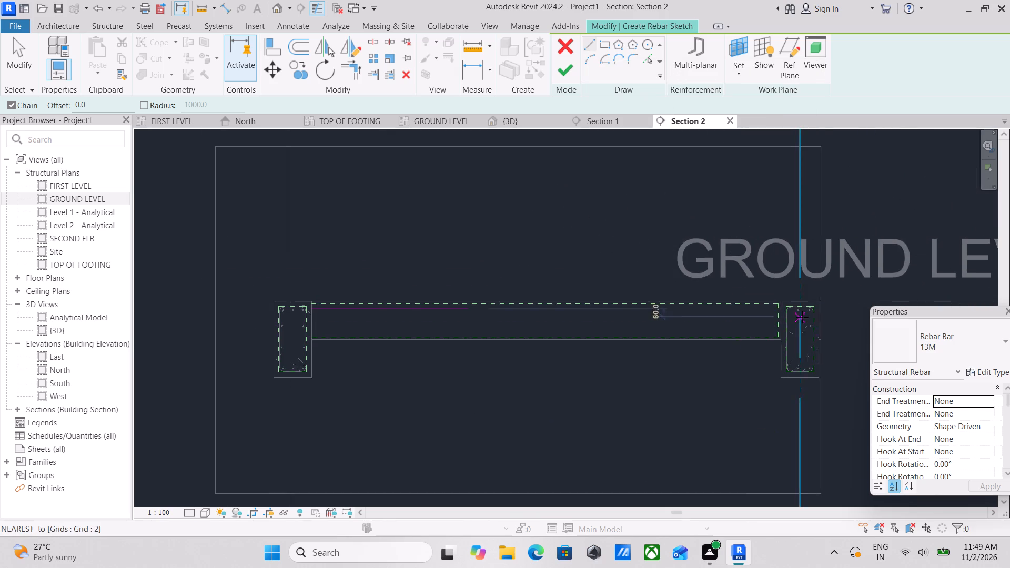
{"action": "scroll", "coordinate": [802, 317], "scroll_direction": "up", "scroll_amount": 6}
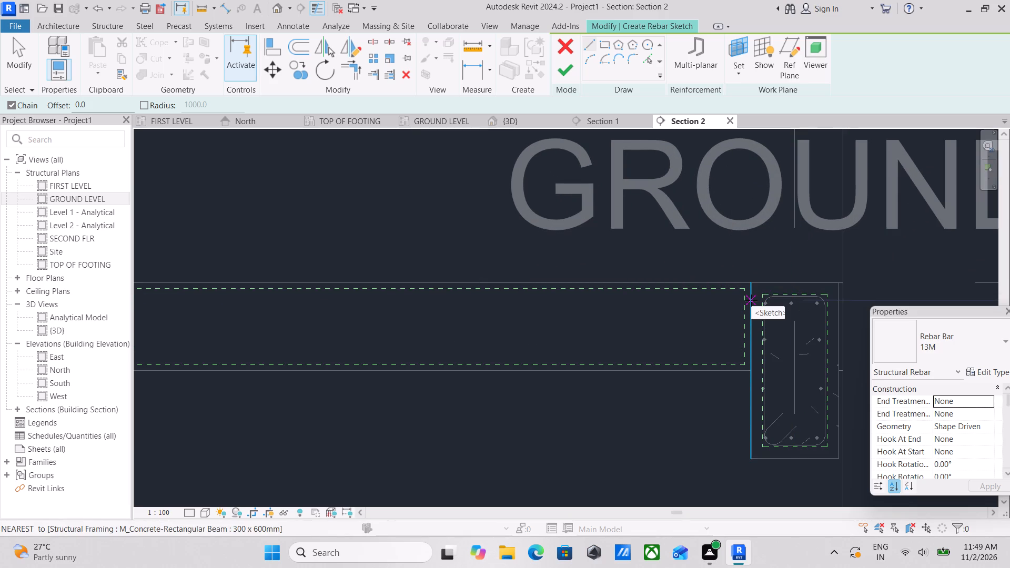
{"action": "scroll", "coordinate": [659, 309], "scroll_direction": "down", "scroll_amount": 1}
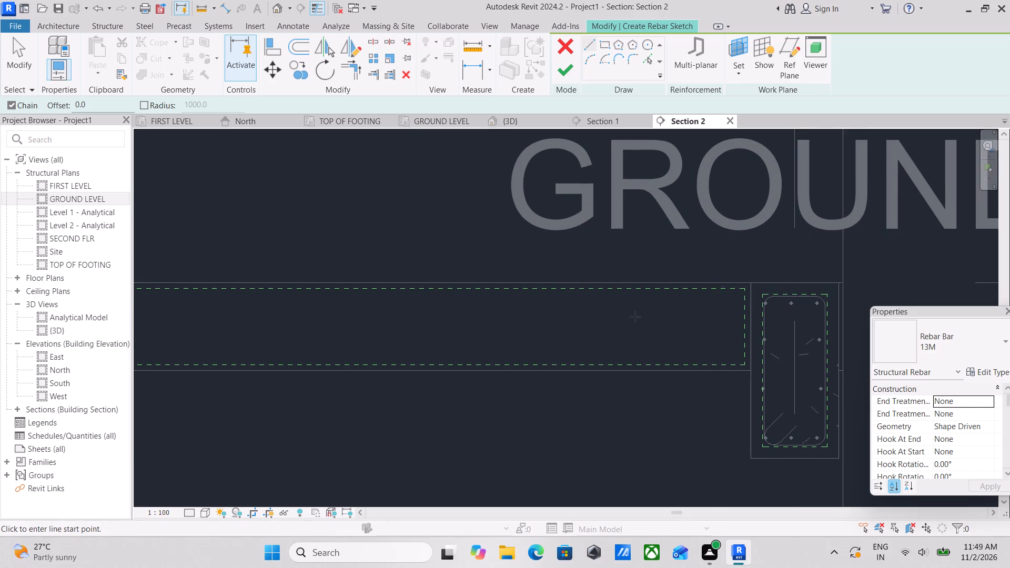
{"action": "scroll", "coordinate": [635, 317], "scroll_direction": "down", "scroll_amount": 2}
{"action": "middle_click_drag", "start_coordinate": [602, 328], "coordinate": [863, 341]}
{"action": "scroll", "coordinate": [773, 306], "scroll_direction": "down", "scroll_amount": 2}
{"action": "scroll", "coordinate": [701, 322], "scroll_direction": "down", "scroll_amount": 2}
{"action": "middle_click_drag", "start_coordinate": [700, 322], "coordinate": [627, 306]}
{"action": "scroll", "coordinate": [791, 323], "scroll_direction": "up", "scroll_amount": 2}
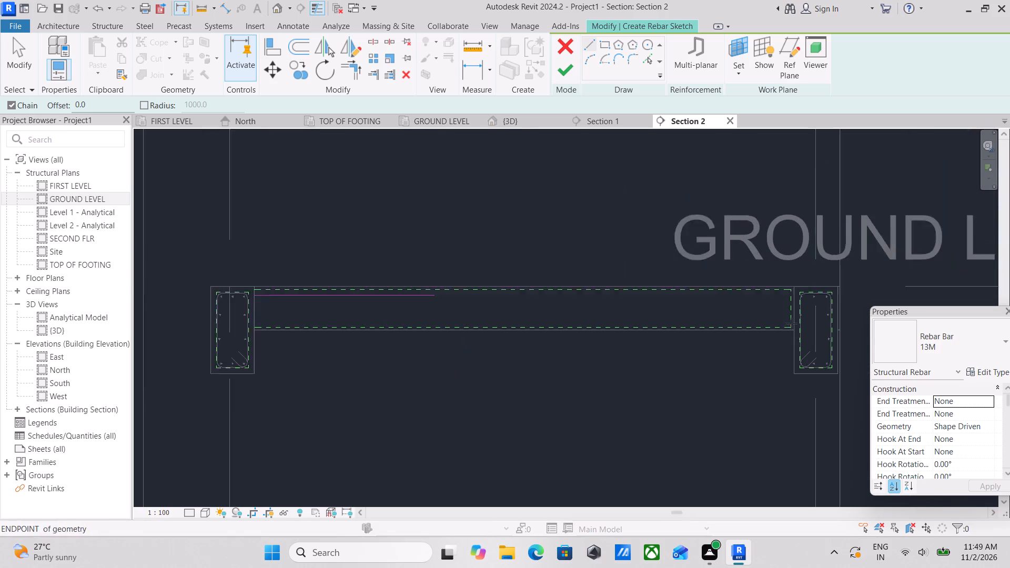
{"action": "scroll", "coordinate": [791, 323], "scroll_direction": "up", "scroll_amount": 4}
{"action": "left_click", "coordinate": [790, 286]}
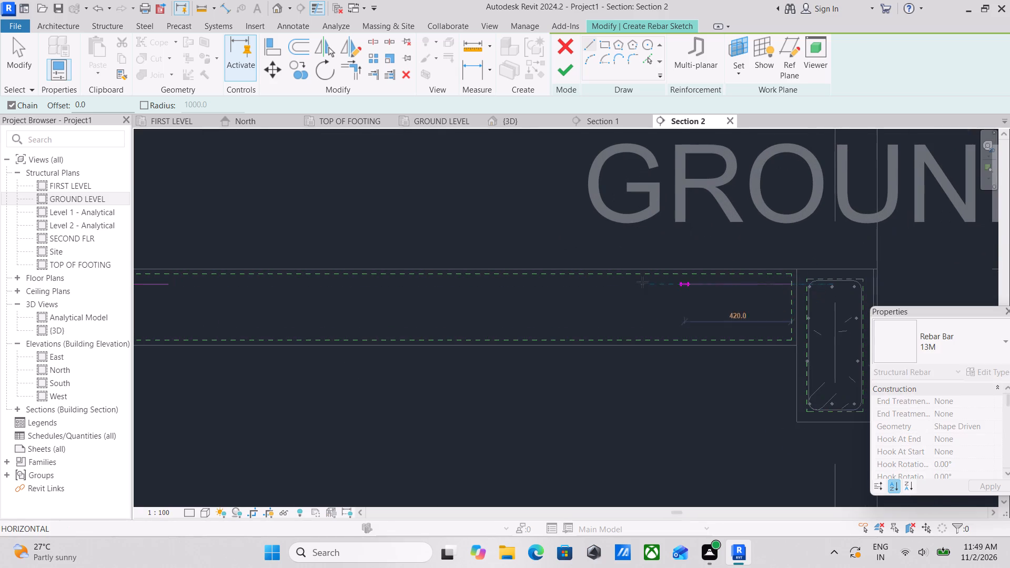
{"action": "scroll", "coordinate": [631, 281], "scroll_direction": "down", "scroll_amount": 1}
{"action": "middle_click_drag", "start_coordinate": [631, 281], "coordinate": [772, 287]}
{"action": "scroll", "coordinate": [775, 288], "scroll_direction": "up", "scroll_amount": 1}
{"action": "scroll", "coordinate": [682, 294], "scroll_direction": "down", "scroll_amount": 4}
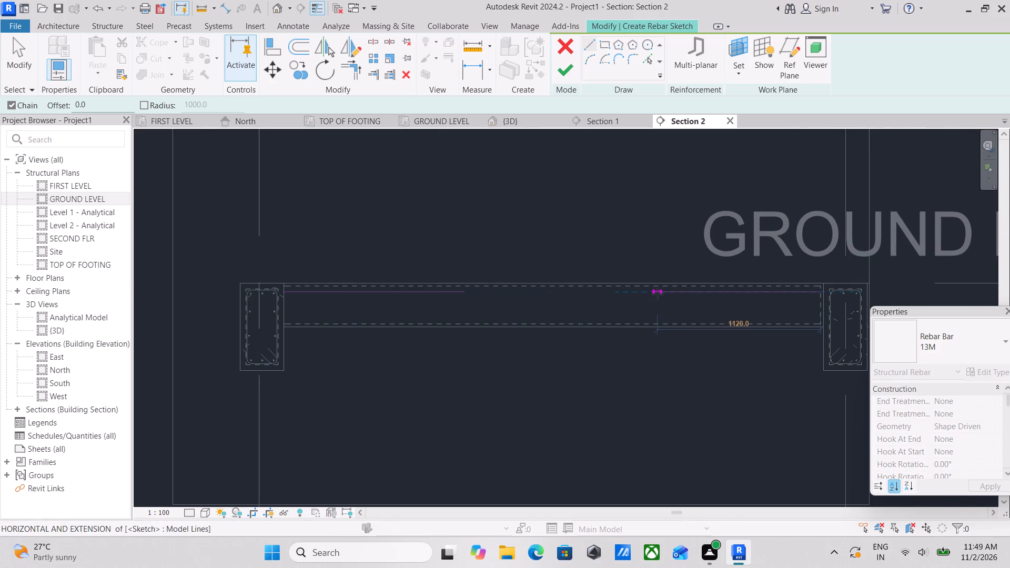
{"action": "scroll", "coordinate": [663, 293], "scroll_direction": "up", "scroll_amount": 4}
{"action": "scroll", "coordinate": [714, 289], "scroll_direction": "down", "scroll_amount": 2}
{"action": "middle_click_drag", "start_coordinate": [711, 288], "coordinate": [661, 284]}
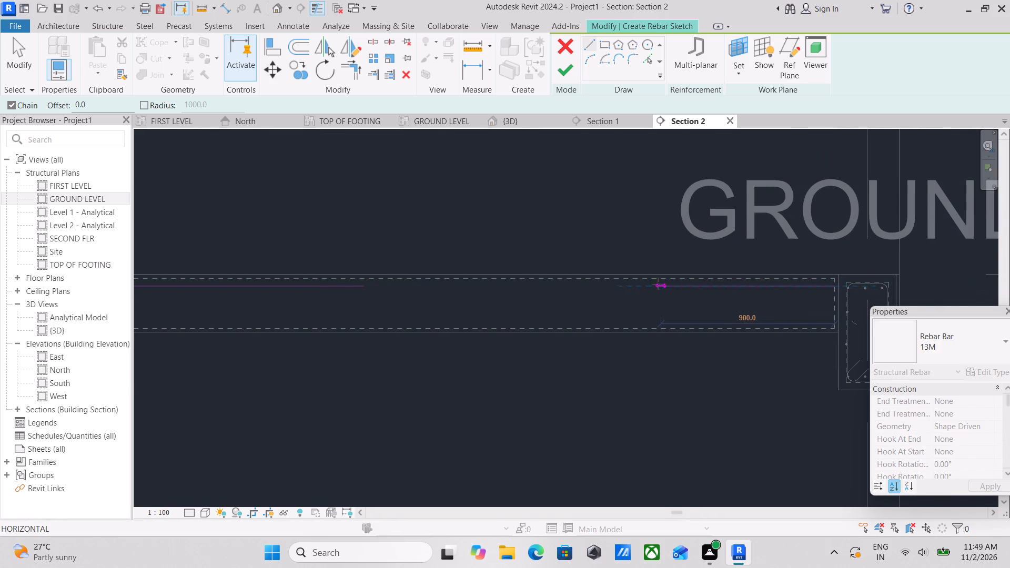
{"action": "left_click", "coordinate": [615, 285]}
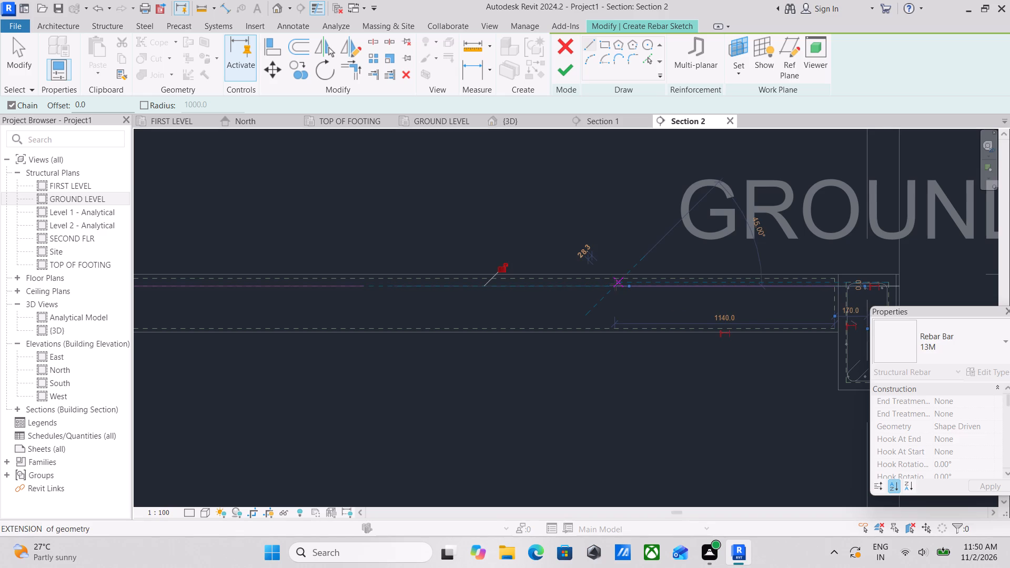
{"action": "key", "text": "Escape"}
{"action": "scroll", "coordinate": [623, 329], "scroll_direction": "down", "scroll_amount": 3}
{"action": "middle_click_drag", "start_coordinate": [572, 318], "coordinate": [673, 316]}
{"action": "key", "text": "Escape"}
Sketch a downward 45° rebar segment from the inner end of the first horizontal line toward midspan.
{"action": "scroll", "coordinate": [562, 314], "scroll_direction": "up", "scroll_amount": 2}
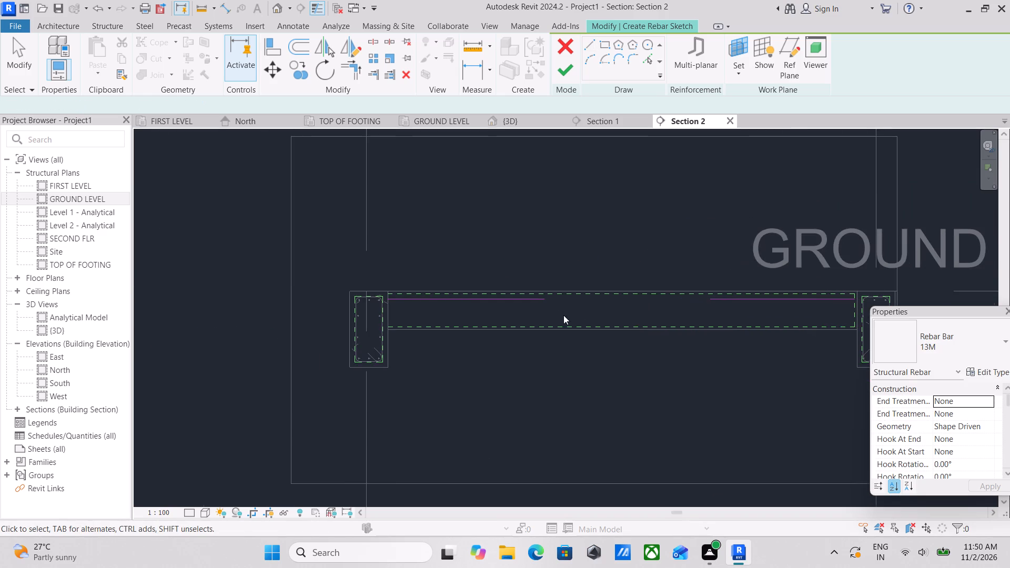
{"action": "scroll", "coordinate": [563, 315], "scroll_direction": "up", "scroll_amount": 2}
{"action": "left_click", "coordinate": [589, 45]}
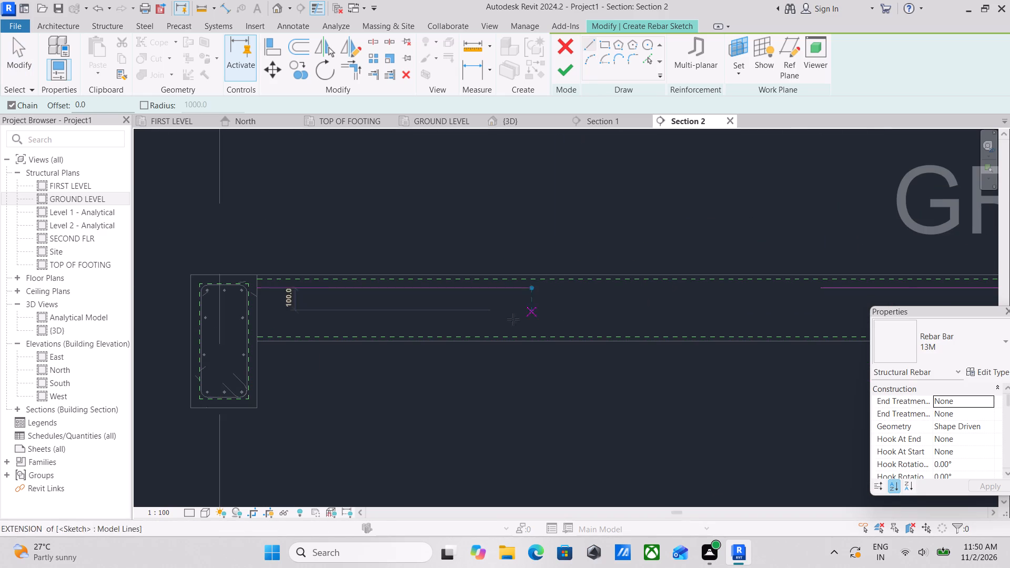
{"action": "scroll", "coordinate": [503, 324], "scroll_direction": "up", "scroll_amount": 3}
{"action": "left_click", "coordinate": [542, 273]}
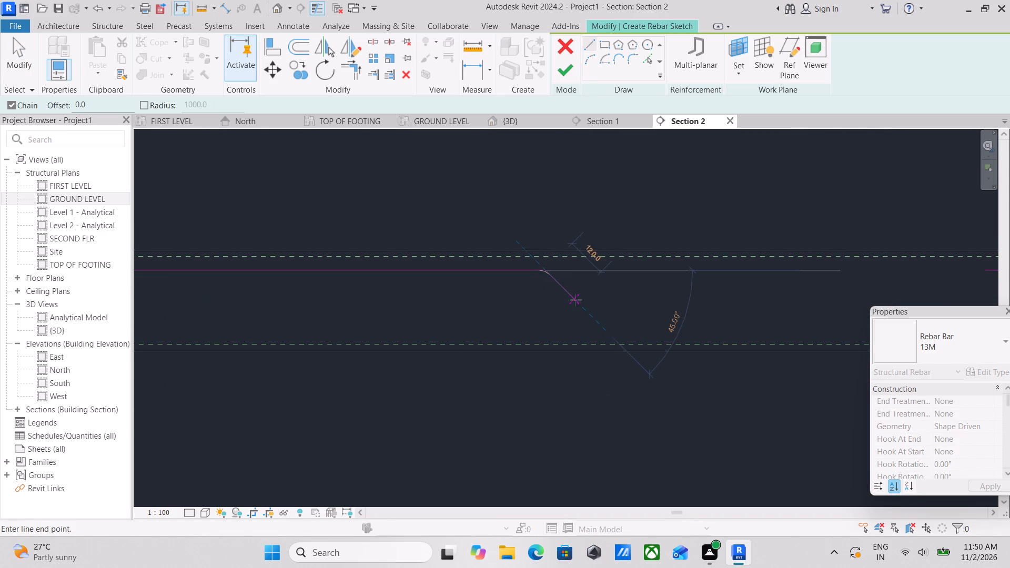
{"action": "left_click", "coordinate": [580, 306]}
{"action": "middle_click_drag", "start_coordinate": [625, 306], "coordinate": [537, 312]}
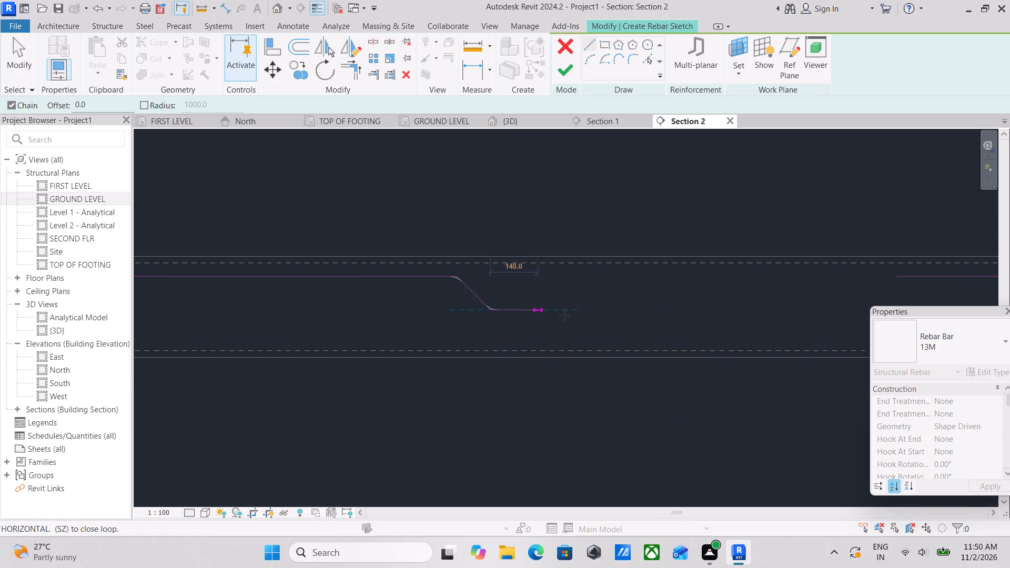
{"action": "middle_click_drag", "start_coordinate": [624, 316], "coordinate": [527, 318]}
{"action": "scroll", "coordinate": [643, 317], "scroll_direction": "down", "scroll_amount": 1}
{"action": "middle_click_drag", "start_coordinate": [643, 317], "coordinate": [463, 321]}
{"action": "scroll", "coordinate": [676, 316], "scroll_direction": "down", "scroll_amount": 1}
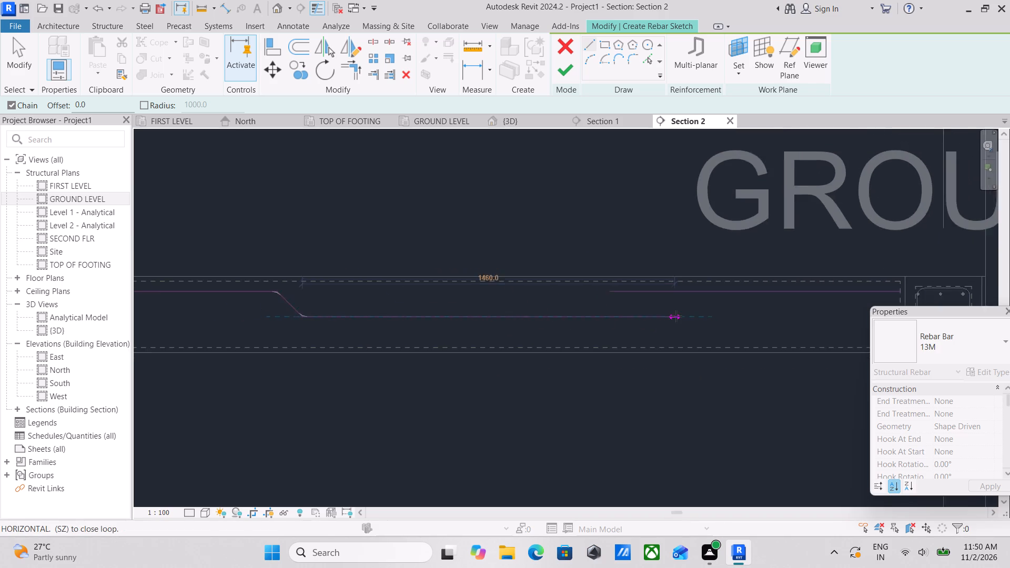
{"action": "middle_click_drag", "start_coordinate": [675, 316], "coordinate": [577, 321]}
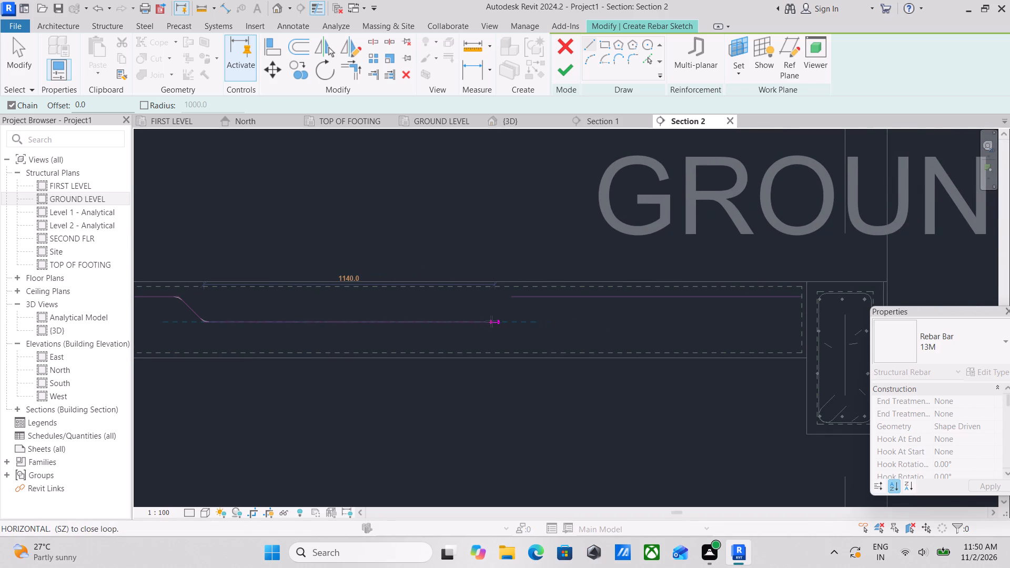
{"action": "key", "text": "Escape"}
Sketch a mirrored downward 45° rebar segment from the inner end of the second horizontal line.
{"action": "middle_click_drag", "start_coordinate": [401, 318], "coordinate": [551, 357]}
{"action": "scroll", "coordinate": [401, 318], "scroll_direction": "down", "scroll_amount": 1}
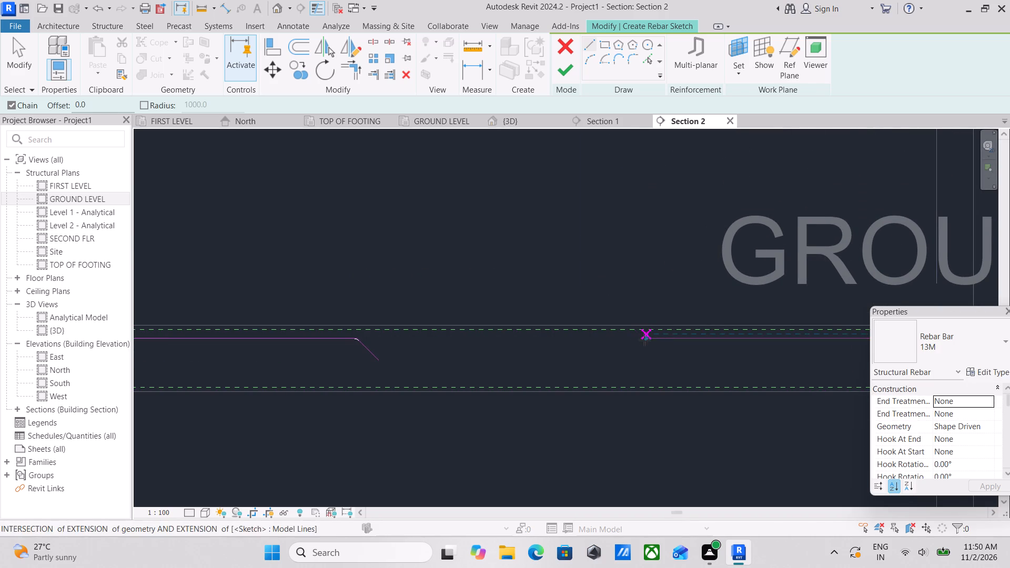
{"action": "left_click", "coordinate": [645, 341]}
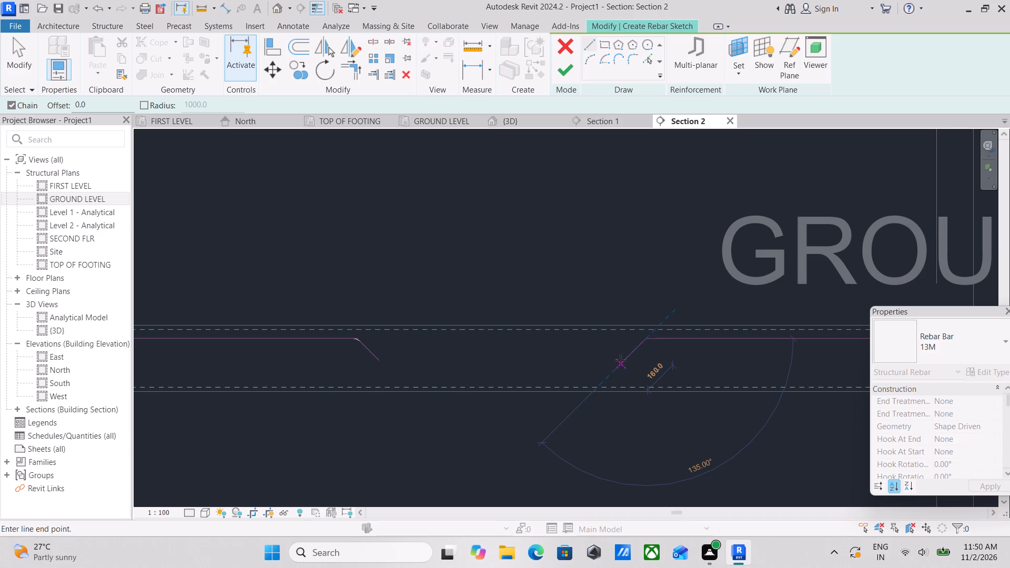
{"action": "left_click", "coordinate": [626, 358]}
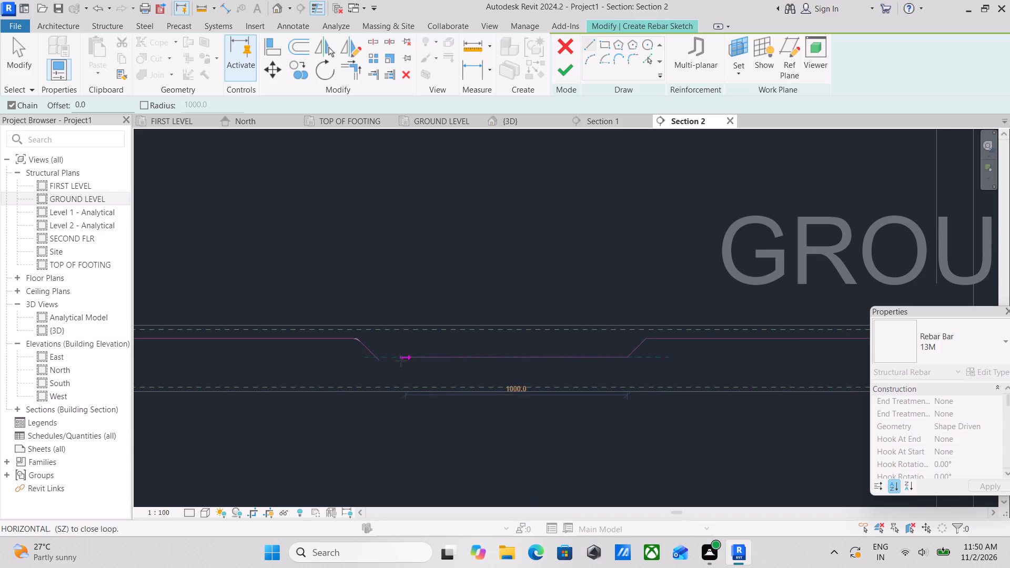
{"action": "key", "text": "Escape"}
Sketch a horizontal rebar line about 1105 mm long from the first sloped segment's lower end toward the second sloped segment.
{"action": "scroll", "coordinate": [379, 367], "scroll_direction": "up", "scroll_amount": 6}
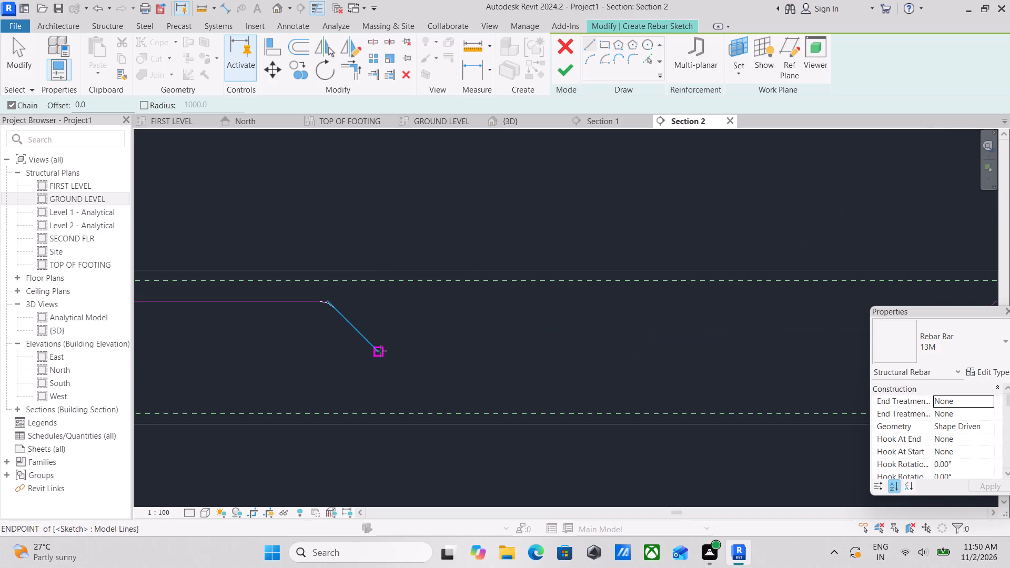
{"action": "left_click", "coordinate": [381, 351]}
{"action": "middle_click_drag", "start_coordinate": [549, 354], "coordinate": [491, 359]}
{"action": "scroll", "coordinate": [651, 350], "scroll_direction": "down", "scroll_amount": 2}
{"action": "middle_click_drag", "start_coordinate": [647, 351], "coordinate": [586, 361]}
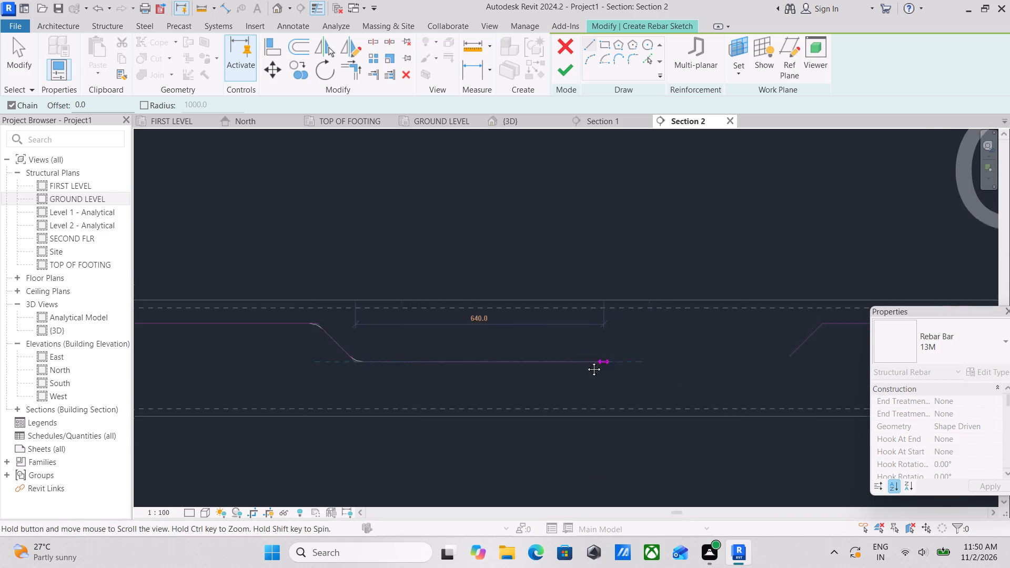
{"action": "middle_click_drag", "start_coordinate": [586, 361], "coordinate": [573, 369]}
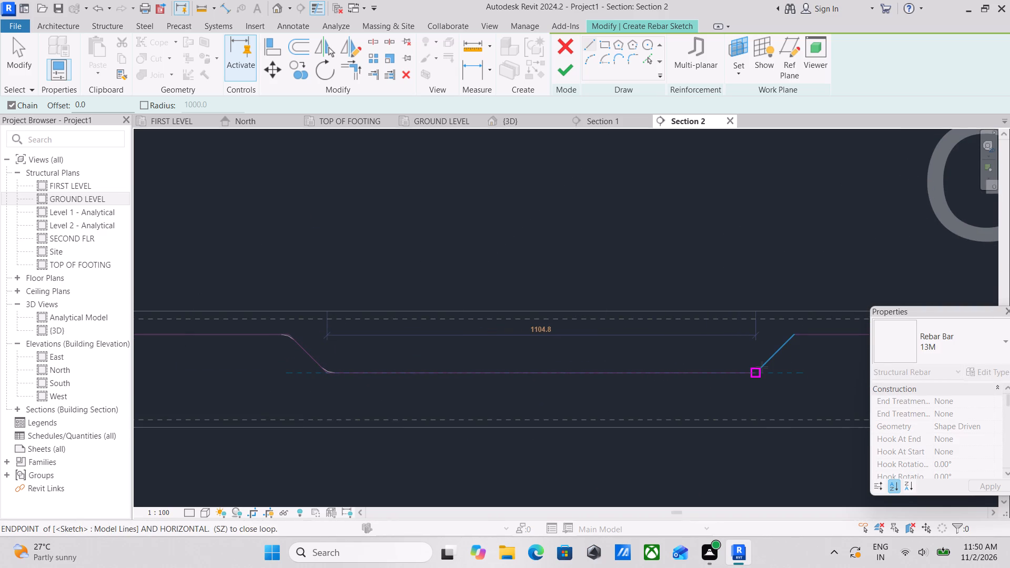
{"action": "scroll", "coordinate": [762, 367], "scroll_direction": "up", "scroll_amount": 3}
{"action": "left_click", "coordinate": [754, 376]}
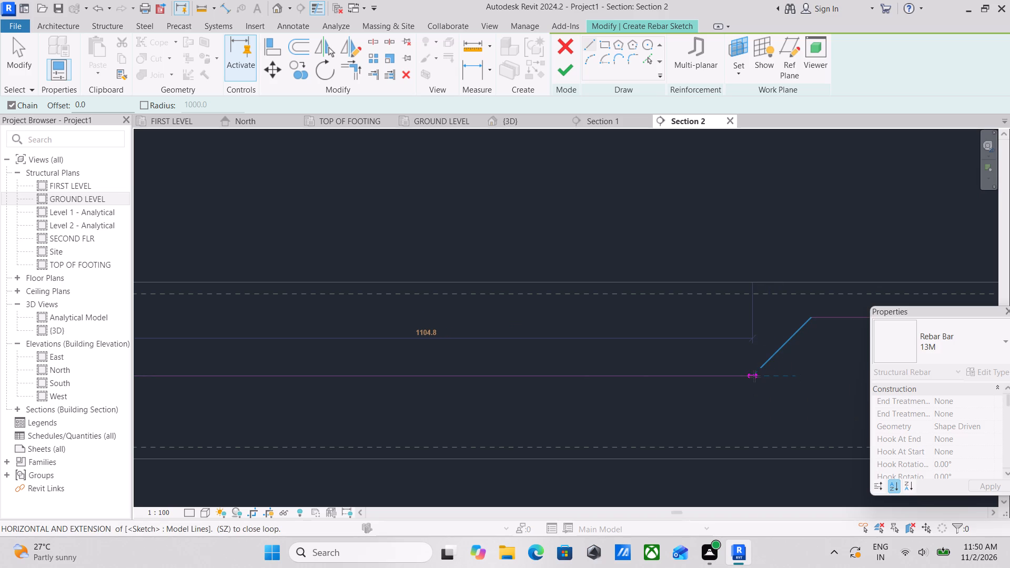
{"action": "key", "text": "Escape"}
{"action": "scroll", "coordinate": [783, 371], "scroll_direction": "up", "scroll_amount": 3}
{"action": "key", "text": "Escape"}
{"action": "key", "text": "Escape"}
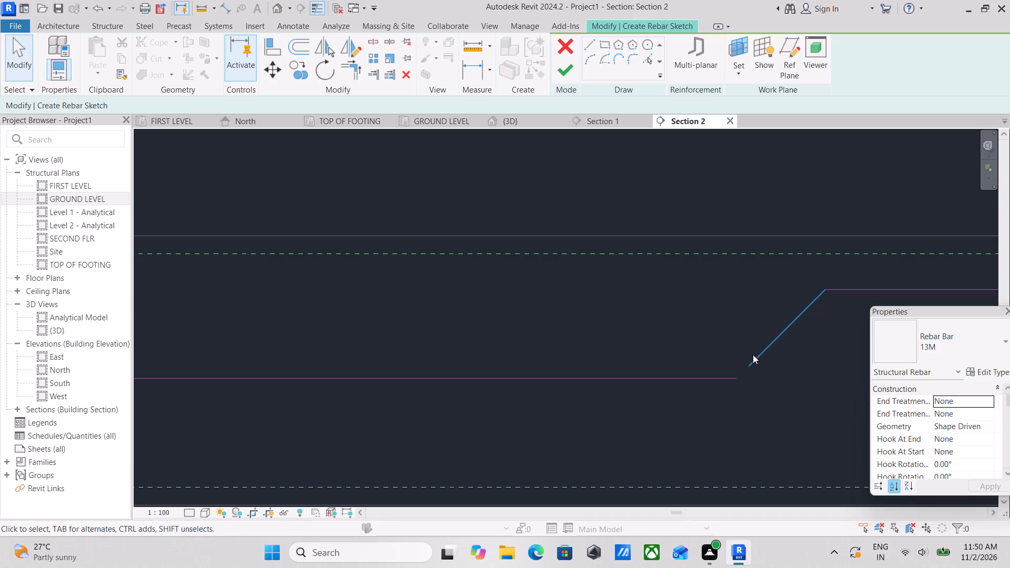
Stretch the second sloped segment's lower end to about 140 mm length so it meets the end of the lower horizontal line.
{"action": "left_click", "coordinate": [753, 354]}
{"action": "scroll", "coordinate": [750, 360], "scroll_direction": "up", "scroll_amount": 3}
{"action": "left_click_drag", "start_coordinate": [750, 363], "coordinate": [733, 381]}
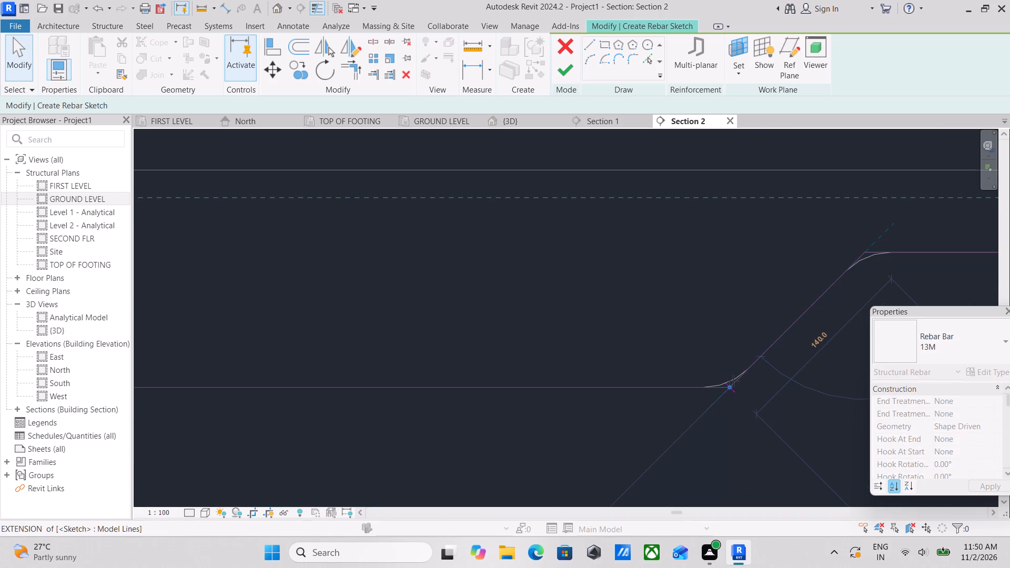
{"action": "left_click_drag", "start_coordinate": [733, 381], "coordinate": [732, 383]}
{"action": "key", "text": "Escape"}
{"action": "scroll", "coordinate": [732, 383], "scroll_direction": "down", "scroll_amount": 5}
{"action": "key", "text": "Escape"}
Finish the cranked 13M rebar sketch spanning the ground slab between the two edge beams.
{"action": "scroll", "coordinate": [656, 338], "scroll_direction": "down", "scroll_amount": 3}
{"action": "middle_click_drag", "start_coordinate": [655, 338], "coordinate": [730, 336]}
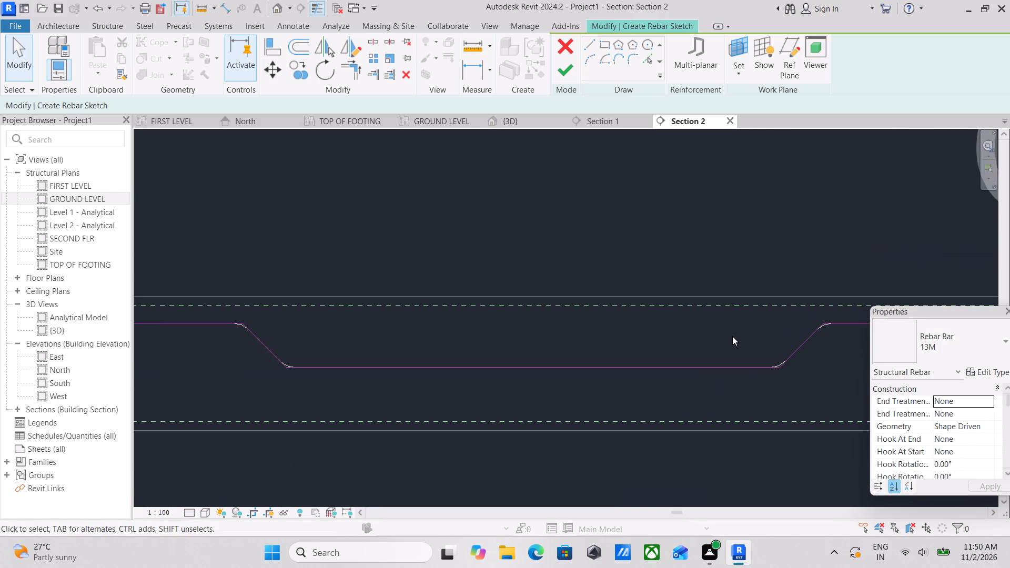
{"action": "scroll", "coordinate": [732, 336], "scroll_direction": "down", "scroll_amount": 4}
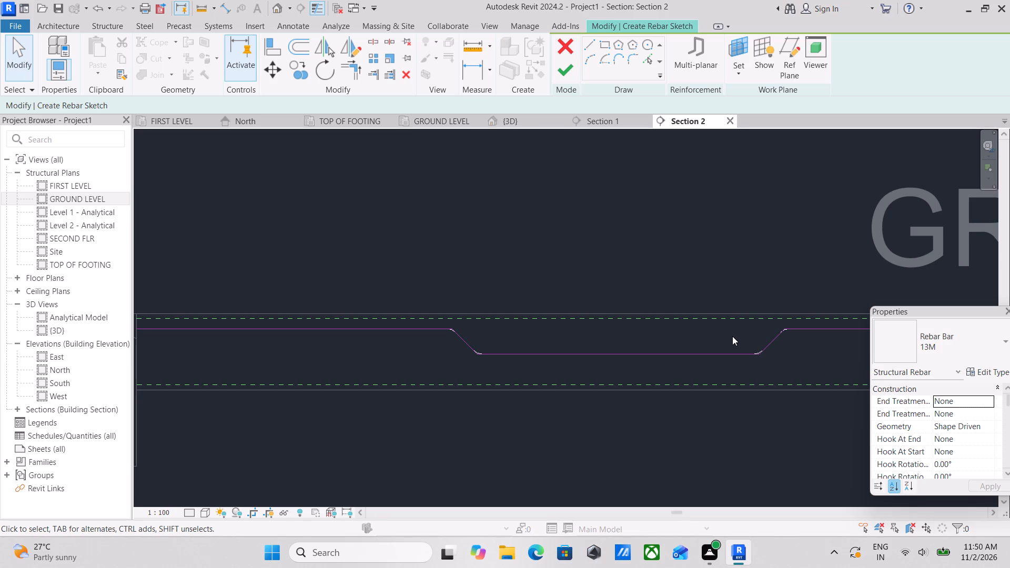
{"action": "scroll", "coordinate": [716, 262], "scroll_direction": "down", "scroll_amount": 5}
{"action": "middle_click_drag", "start_coordinate": [716, 262], "coordinate": [716, 282]}
{"action": "scroll", "coordinate": [721, 268], "scroll_direction": "down", "scroll_amount": 2}
{"action": "middle_click_drag", "start_coordinate": [721, 268], "coordinate": [694, 266]}
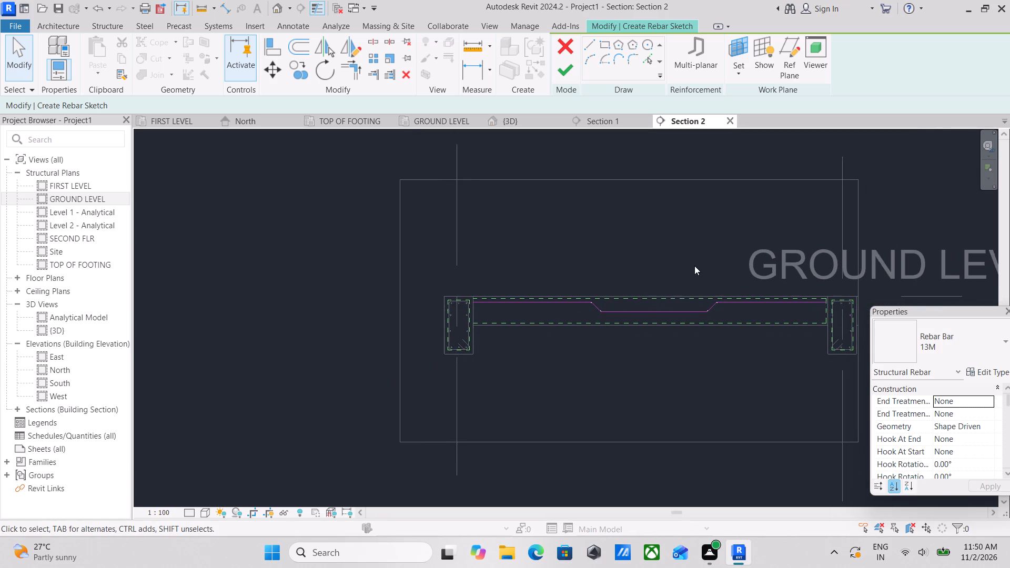
{"action": "scroll", "coordinate": [716, 260], "scroll_direction": "up", "scroll_amount": 6}
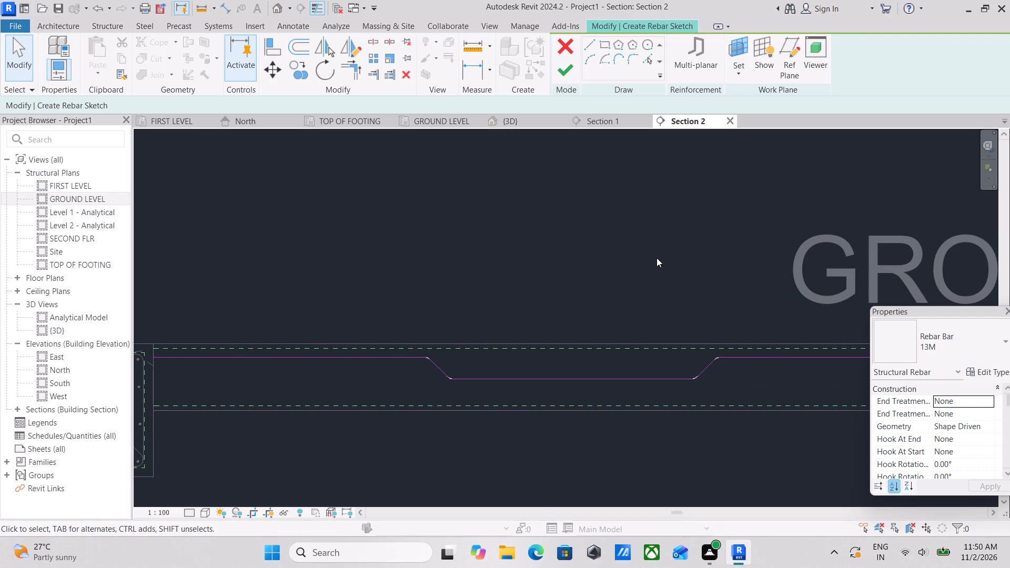
{"action": "scroll", "coordinate": [658, 245], "scroll_direction": "down", "scroll_amount": 6}
{"action": "middle_click_drag", "start_coordinate": [665, 234], "coordinate": [643, 241]}
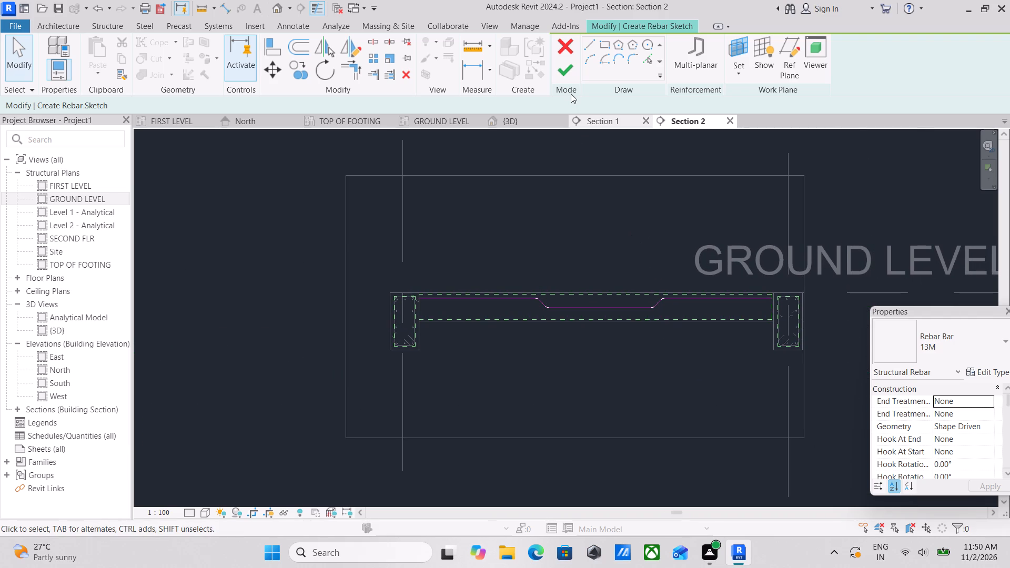
{"action": "left_click", "coordinate": [567, 67]}
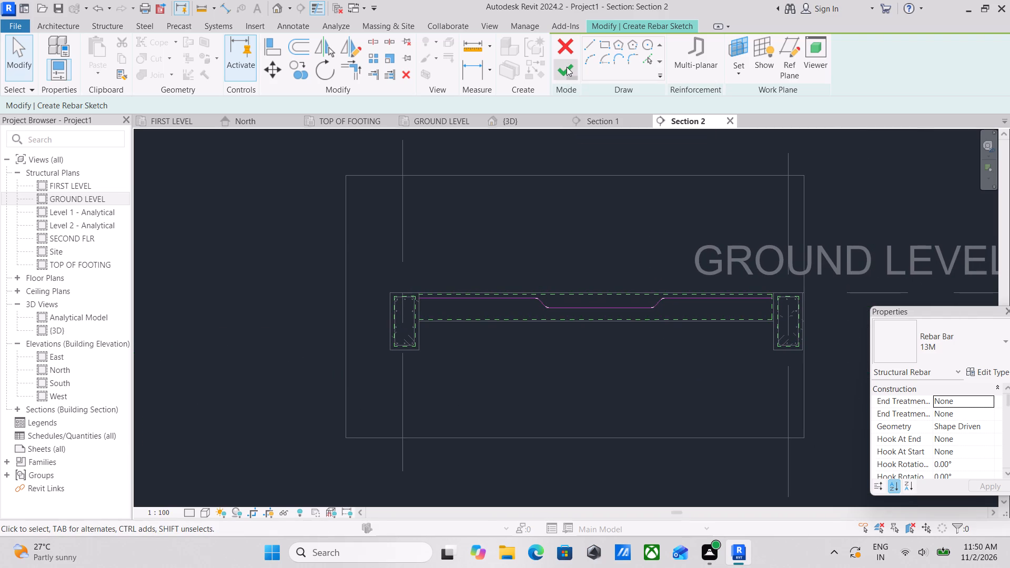
Leave rebar placement and set the Section 2 view's detail level to Fine.
{"action": "key", "text": "Escape"}
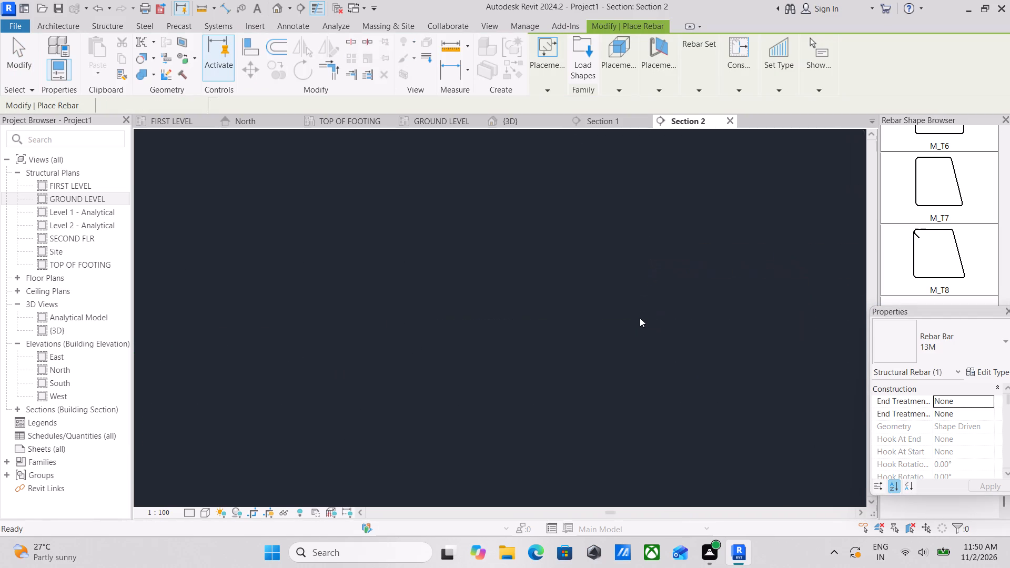
{"action": "key", "text": "Escape"}
{"action": "scroll", "coordinate": [608, 317], "scroll_direction": "up", "scroll_amount": 3}
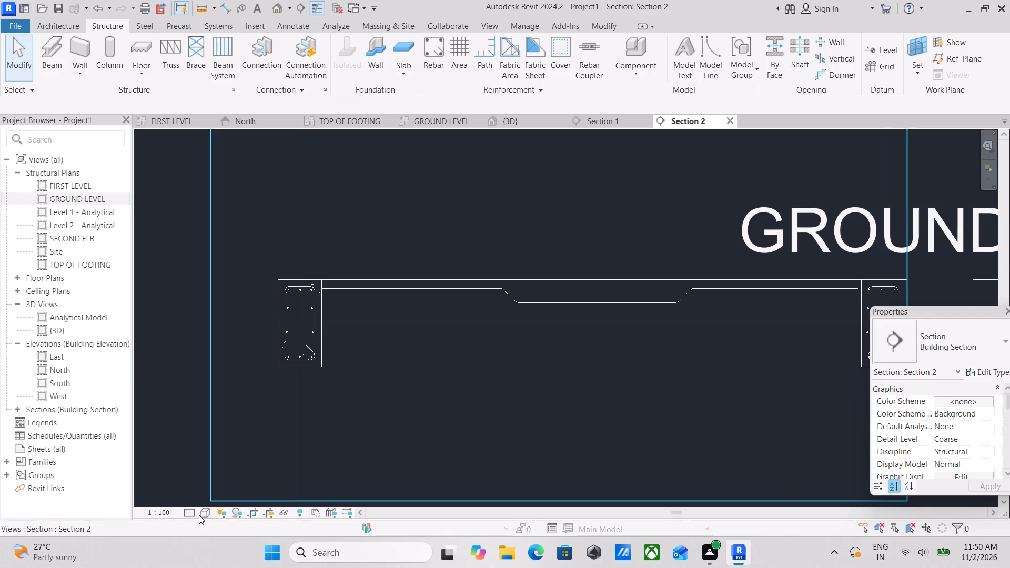
{"action": "left_click", "coordinate": [201, 510]}
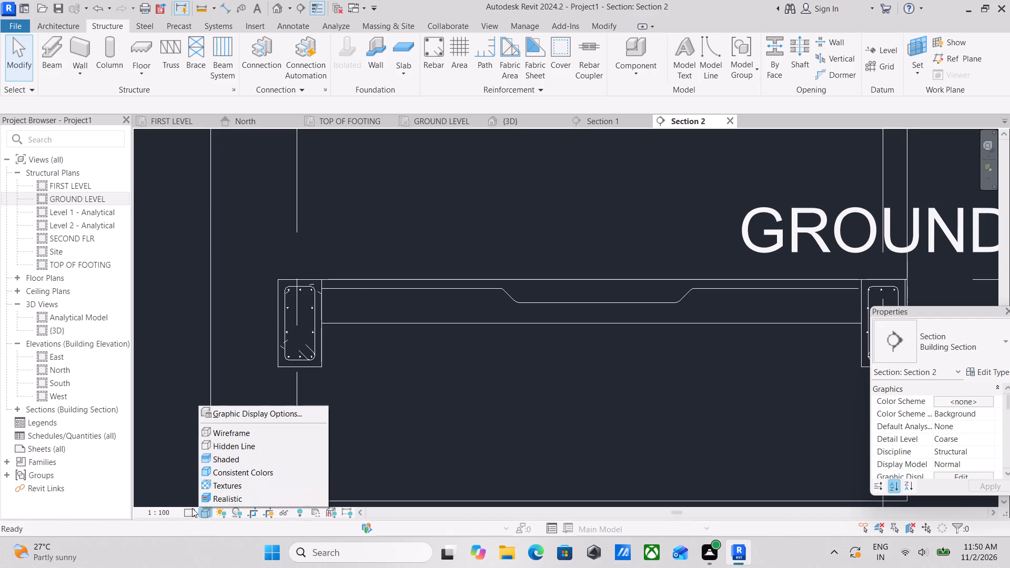
{"action": "left_click", "coordinate": [187, 513]}
{"action": "left_click", "coordinate": [197, 494]}
Examine the cranked 13M bar's shape, segment lengths and fit within the ground slab between the edge beams.
{"action": "scroll", "coordinate": [575, 393], "scroll_direction": "down", "scroll_amount": 1}
{"action": "middle_click_drag", "start_coordinate": [575, 393], "coordinate": [536, 403]}
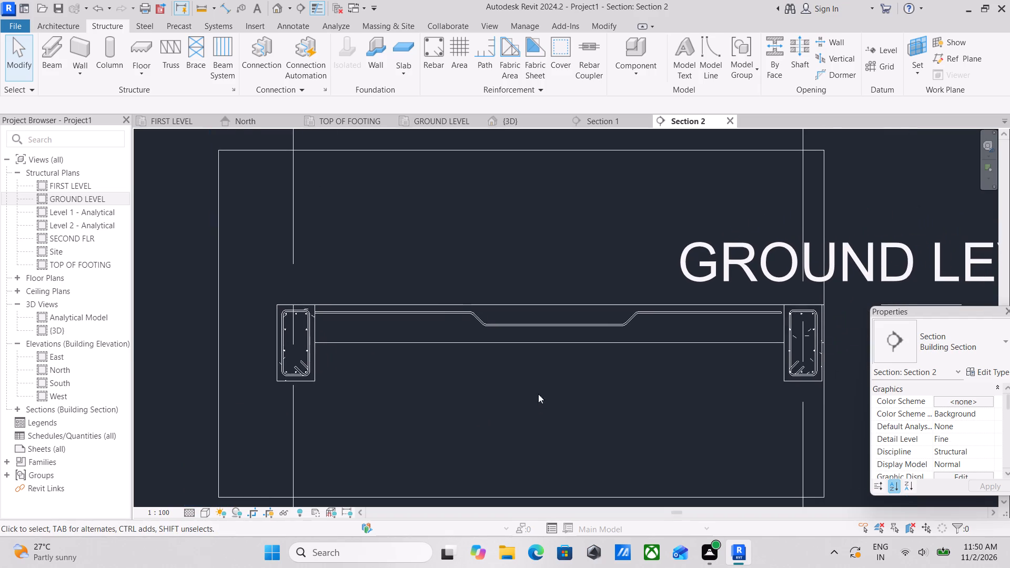
{"action": "scroll", "coordinate": [573, 351], "scroll_direction": "up", "scroll_amount": 3}
{"action": "key", "text": "Escape"}
{"action": "scroll", "coordinate": [630, 309], "scroll_direction": "up", "scroll_amount": 2}
{"action": "left_click", "coordinate": [631, 309]}
{"action": "scroll", "coordinate": [710, 307], "scroll_direction": "down", "scroll_amount": 3}
{"action": "middle_click_drag", "start_coordinate": [710, 307], "coordinate": [665, 322]}
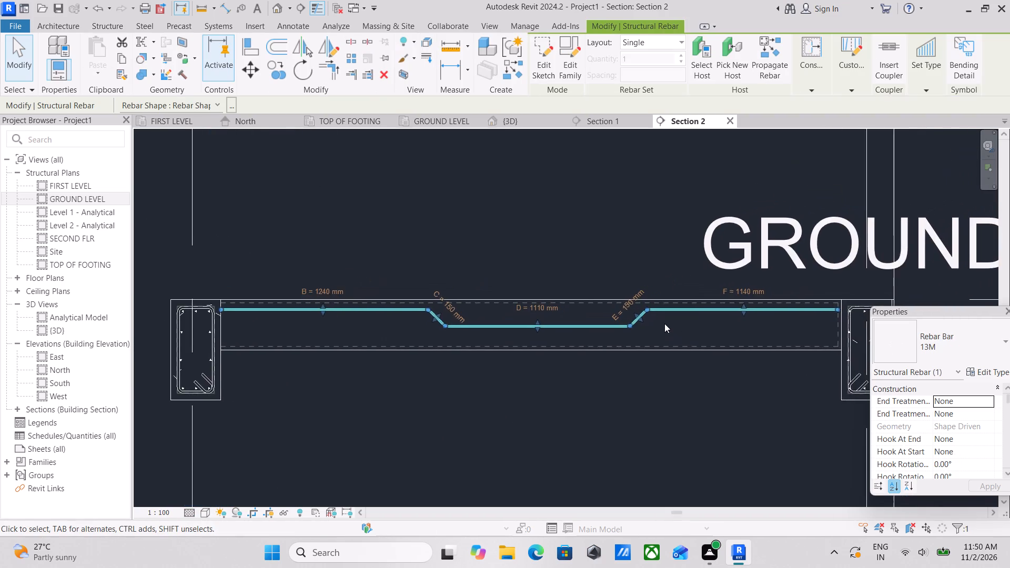
{"action": "scroll", "coordinate": [664, 323], "scroll_direction": "down", "scroll_amount": 4}
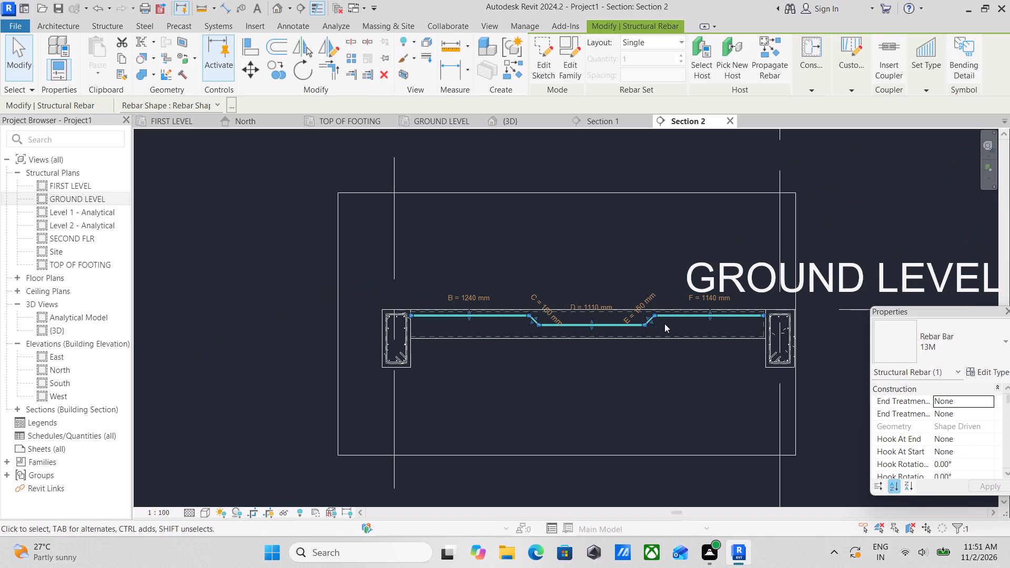
{"action": "scroll", "coordinate": [641, 331], "scroll_direction": "up", "scroll_amount": 7}
{"action": "key", "text": "Escape"}
{"action": "scroll", "coordinate": [612, 312], "scroll_direction": "down", "scroll_amount": 1}
{"action": "middle_click_drag", "start_coordinate": [612, 312], "coordinate": [767, 324]}
{"action": "scroll", "coordinate": [653, 335], "scroll_direction": "down", "scroll_amount": 3}
{"action": "middle_click", "coordinate": [640, 333]}
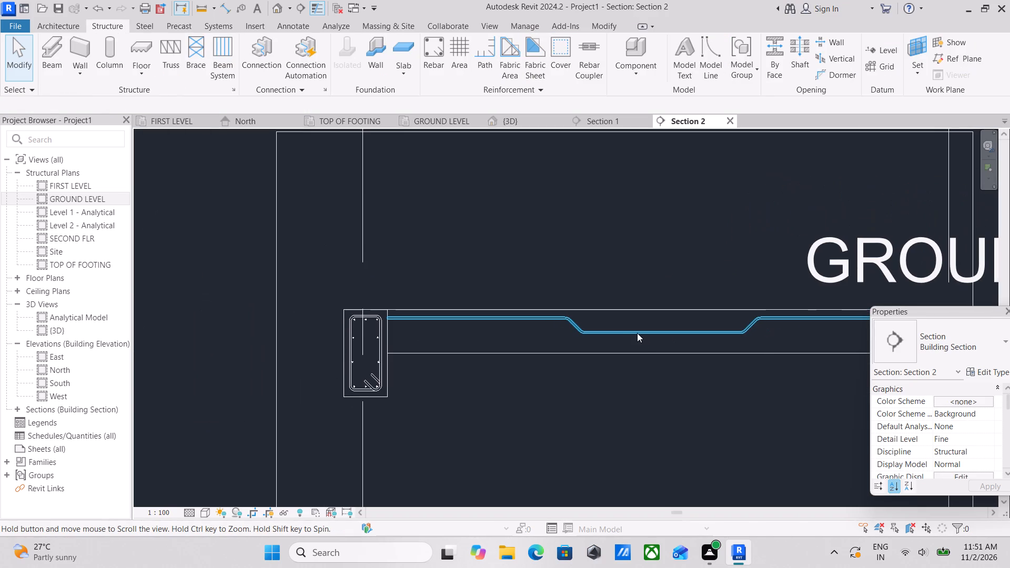
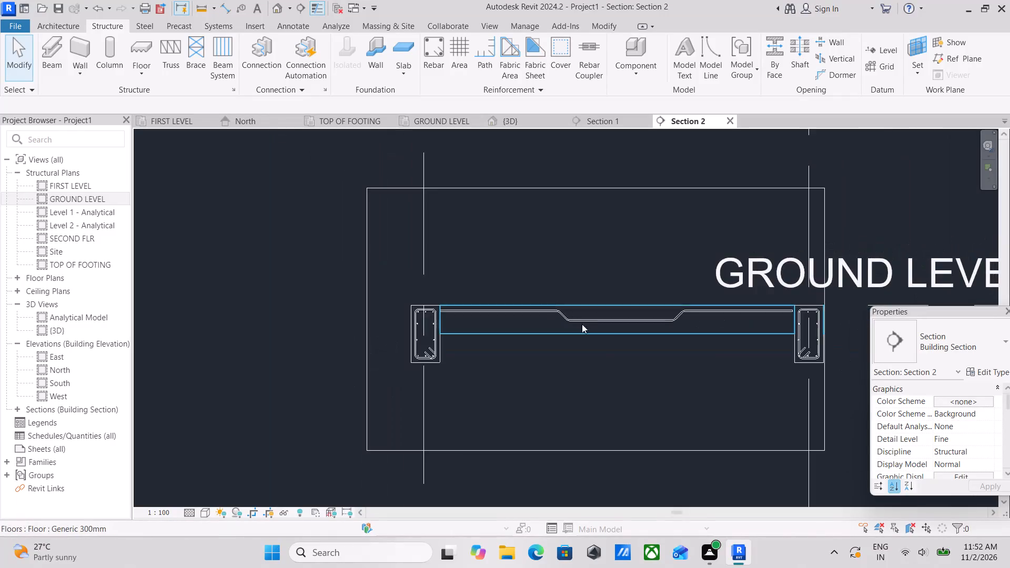
Set the cranked 13M slab bar's layout to Maximum Spacing with a spacing of 150 mm.
{"action": "scroll", "coordinate": [593, 341], "scroll_direction": "up", "scroll_amount": 7}
{"action": "left_click", "coordinate": [618, 296]}
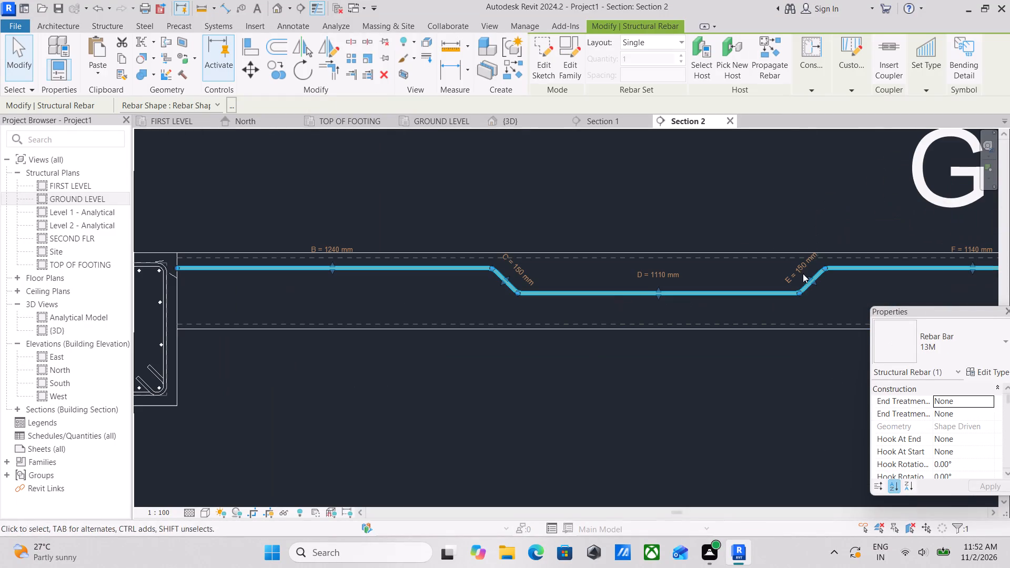
{"action": "left_click", "coordinate": [647, 31]}
{"action": "left_click", "coordinate": [645, 40]}
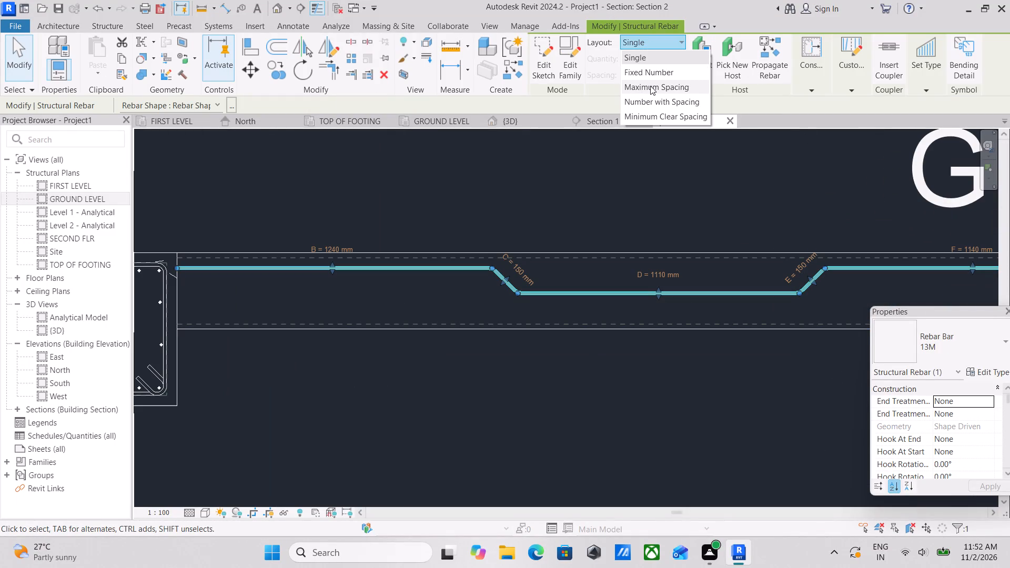
{"action": "left_click", "coordinate": [650, 86]}
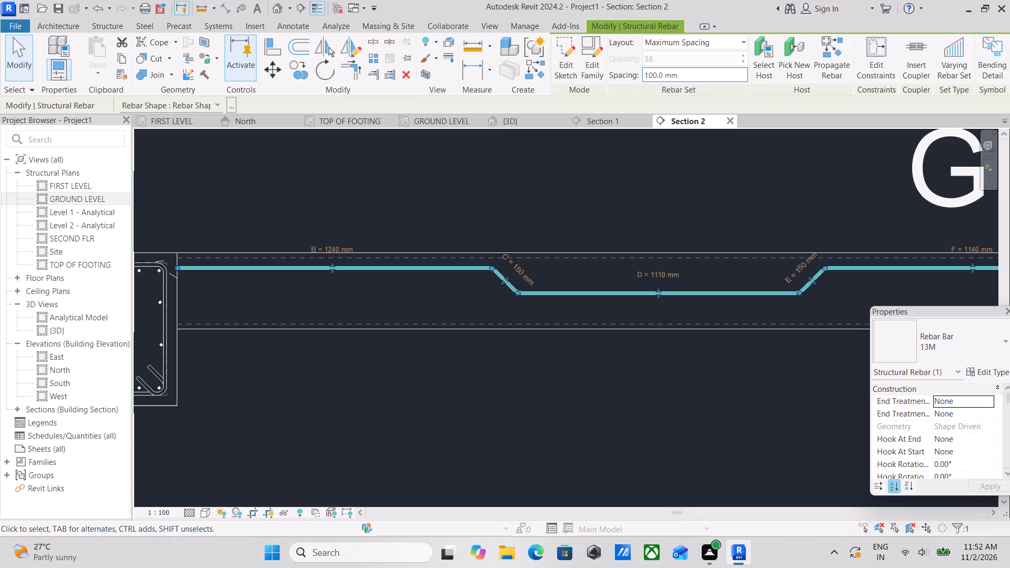
{"action": "left_click", "coordinate": [721, 74]}
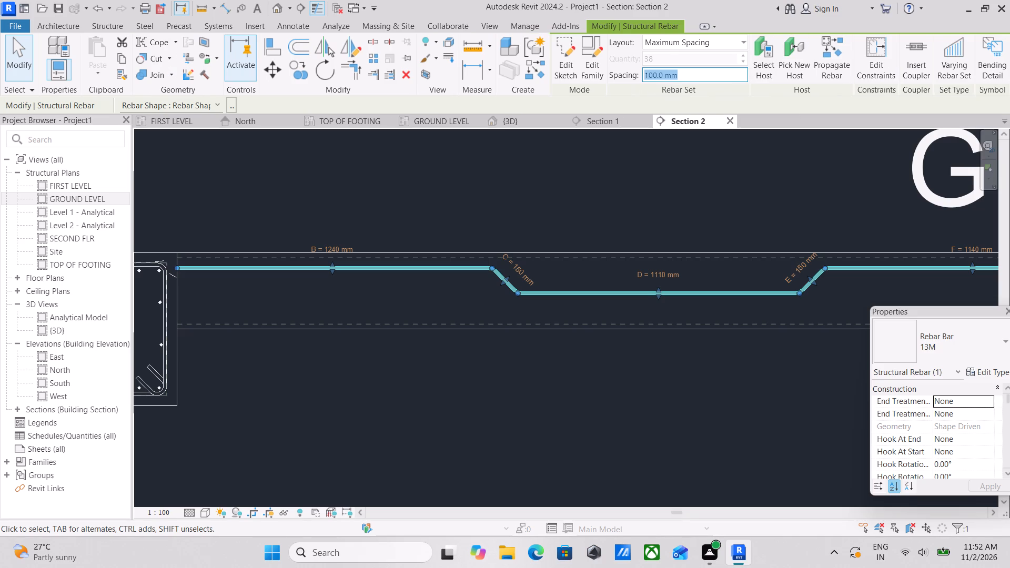
{"action": "key", "text": "1"}
{"action": "type", "text": "50MM"}
{"action": "key", "text": "Return"}
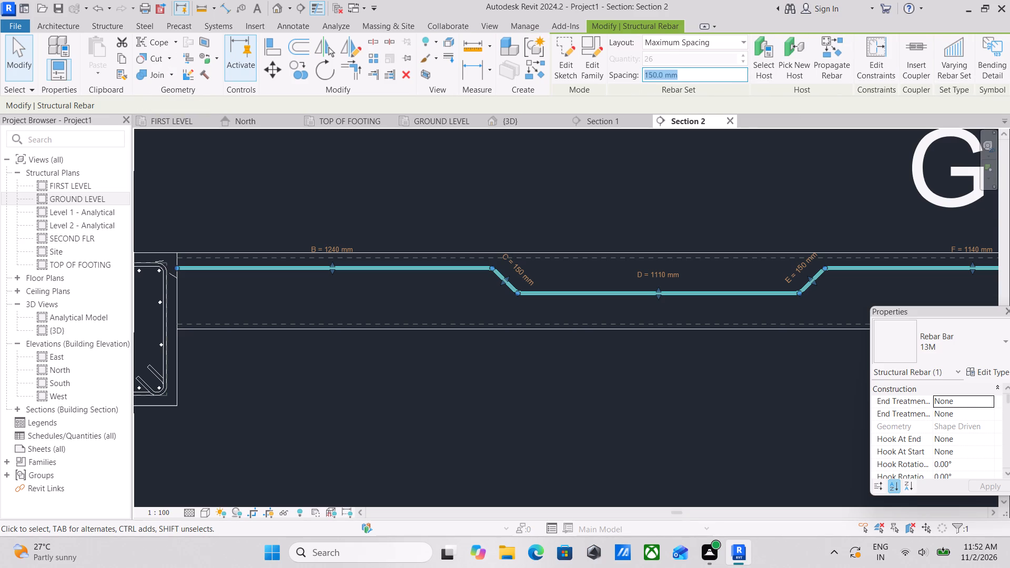
{"action": "scroll", "coordinate": [569, 278], "scroll_direction": "down", "scroll_amount": 6}
{"action": "key", "text": "Escape"}
Examine the cranked 13M bar set along the ground slab and at both edge beams.
{"action": "scroll", "coordinate": [711, 298], "scroll_direction": "down", "scroll_amount": 1}
{"action": "scroll", "coordinate": [686, 282], "scroll_direction": "up", "scroll_amount": 4}
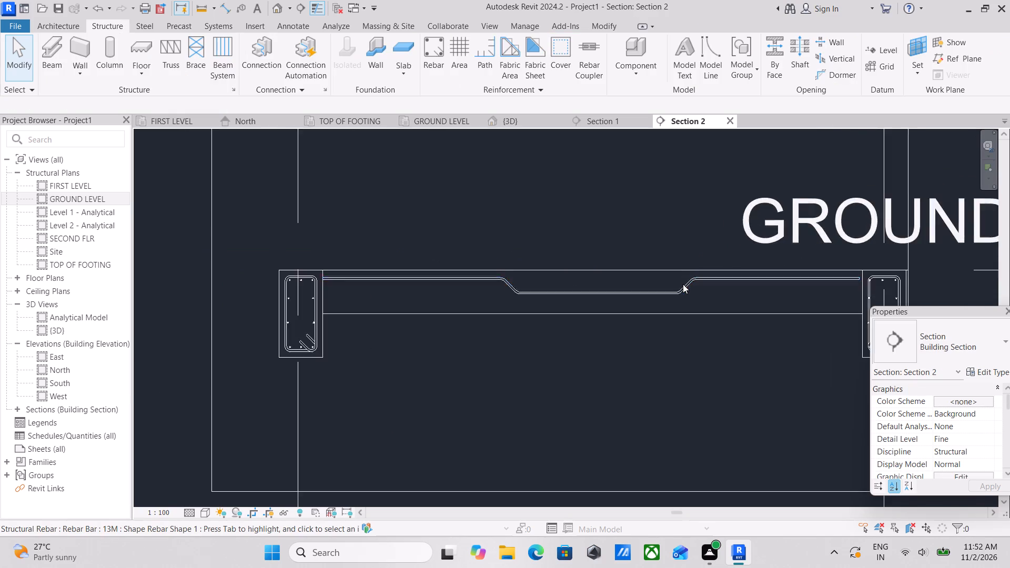
{"action": "scroll", "coordinate": [683, 284], "scroll_direction": "up", "scroll_amount": 2}
{"action": "left_click", "coordinate": [683, 282]}
{"action": "scroll", "coordinate": [640, 286], "scroll_direction": "up", "scroll_amount": 4}
{"action": "scroll", "coordinate": [419, 282], "scroll_direction": "down", "scroll_amount": 1}
{"action": "middle_click_drag", "start_coordinate": [419, 282], "coordinate": [426, 285]}
{"action": "scroll", "coordinate": [424, 285], "scroll_direction": "up", "scroll_amount": 1}
{"action": "scroll", "coordinate": [261, 281], "scroll_direction": "down", "scroll_amount": 4}
{"action": "middle_click_drag", "start_coordinate": [270, 286], "coordinate": [446, 328]}
{"action": "scroll", "coordinate": [449, 332], "scroll_direction": "up", "scroll_amount": 1}
{"action": "scroll", "coordinate": [333, 311], "scroll_direction": "down", "scroll_amount": 3}
{"action": "middle_click_drag", "start_coordinate": [333, 311], "coordinate": [456, 315]}
{"action": "scroll", "coordinate": [144, 296], "scroll_direction": "down", "scroll_amount": 3}
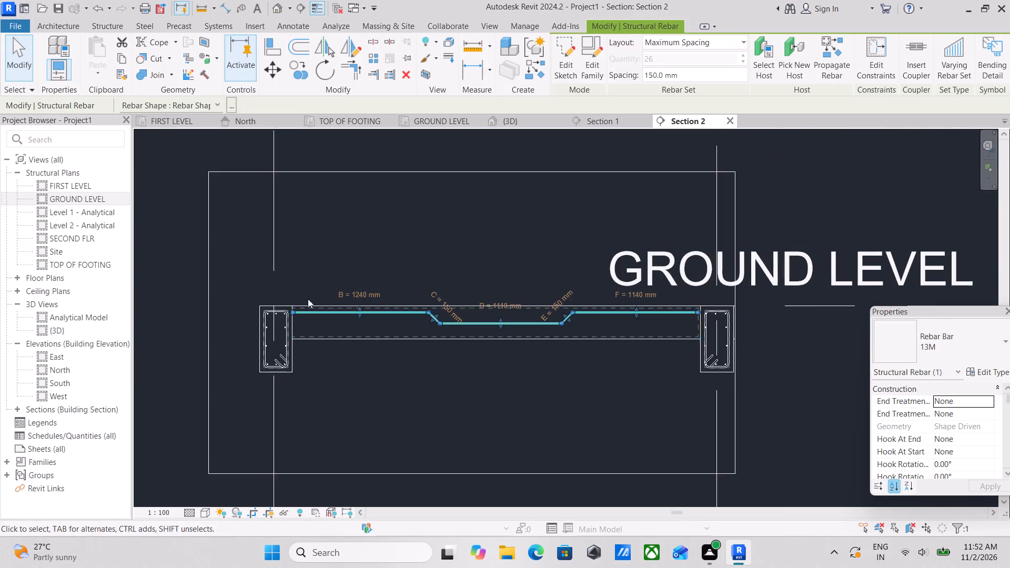
{"action": "scroll", "coordinate": [326, 318], "scroll_direction": "up", "scroll_amount": 3}
{"action": "scroll", "coordinate": [324, 321], "scroll_direction": "down", "scroll_amount": 2}
{"action": "middle_click_drag", "start_coordinate": [322, 321], "coordinate": [271, 336]}
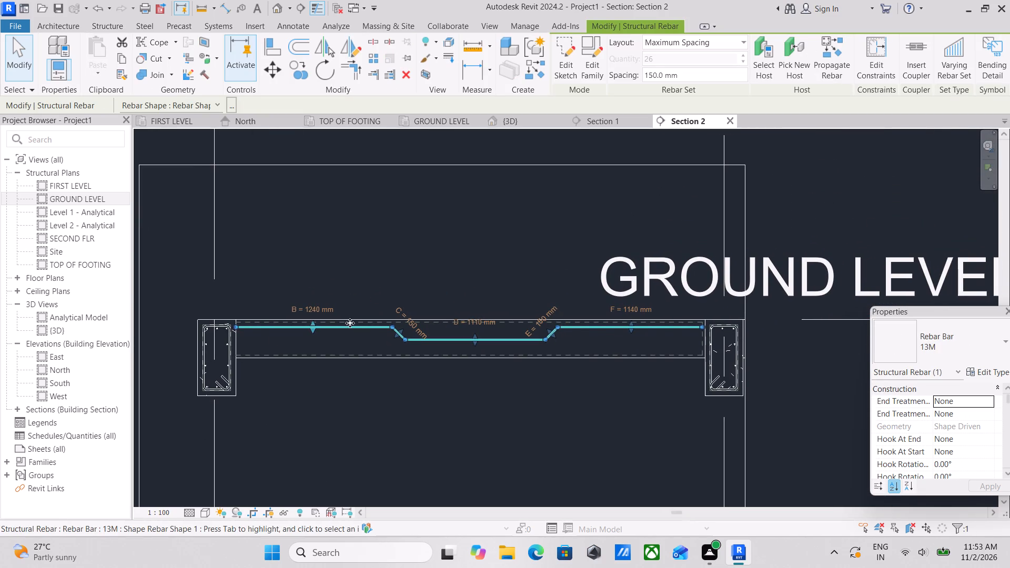
{"action": "scroll", "coordinate": [363, 324], "scroll_direction": "down", "scroll_amount": 6}
{"action": "scroll", "coordinate": [376, 344], "scroll_direction": "up", "scroll_amount": 8}
{"action": "key", "text": "Escape"}
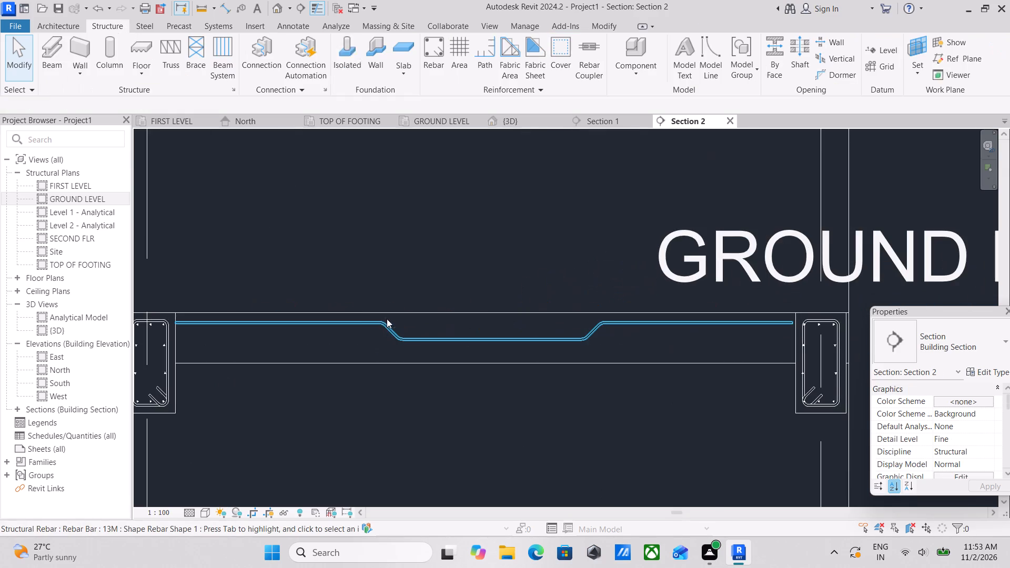
{"action": "scroll", "coordinate": [378, 320], "scroll_direction": "up", "scroll_amount": 1}
{"action": "middle_click_drag", "start_coordinate": [302, 324], "coordinate": [533, 309]}
{"action": "scroll", "coordinate": [377, 308], "scroll_direction": "down", "scroll_amount": 1}
{"action": "scroll", "coordinate": [533, 309], "scroll_direction": "up", "scroll_amount": 1}
{"action": "scroll", "coordinate": [522, 310], "scroll_direction": "down", "scroll_amount": 3}
{"action": "middle_click_drag", "start_coordinate": [521, 310], "coordinate": [506, 313]}
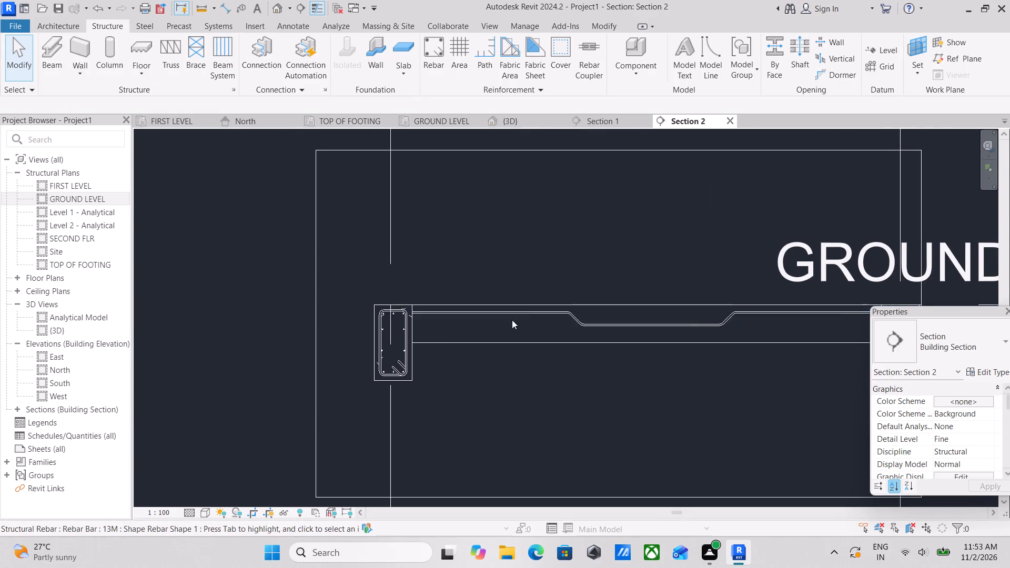
{"action": "scroll", "coordinate": [525, 315], "scroll_direction": "down", "scroll_amount": 2}
{"action": "middle_click_drag", "start_coordinate": [525, 315], "coordinate": [505, 326]}
{"action": "scroll", "coordinate": [966, 390], "scroll_direction": "down", "scroll_amount": 1}
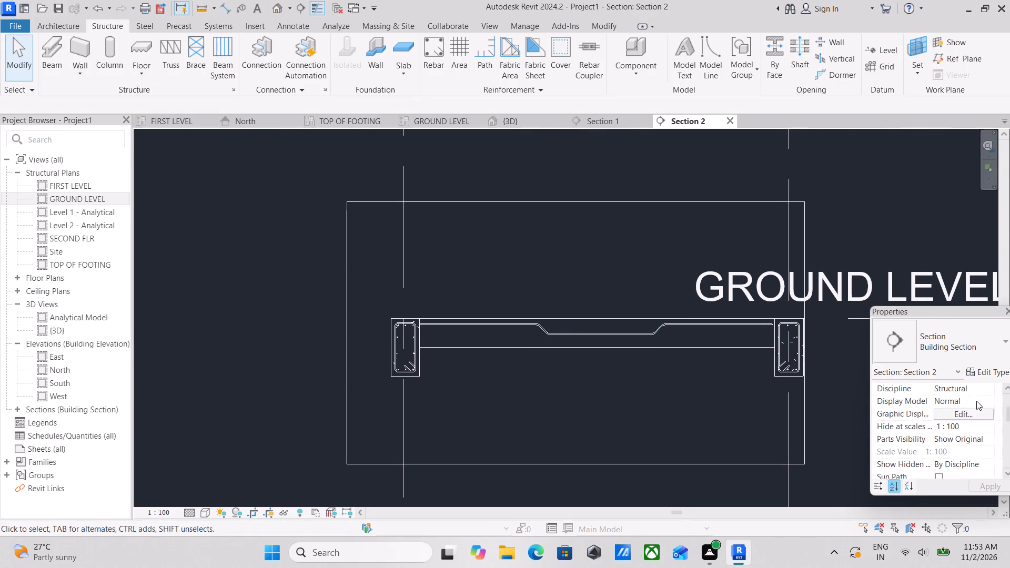
Review the Section 2 view properties and the cranked bar set's layout and spacing settings.
{"action": "scroll", "coordinate": [976, 401], "scroll_direction": "down", "scroll_amount": 2}
{"action": "scroll", "coordinate": [969, 422], "scroll_direction": "up", "scroll_amount": 7}
{"action": "scroll", "coordinate": [965, 432], "scroll_direction": "down", "scroll_amount": 1}
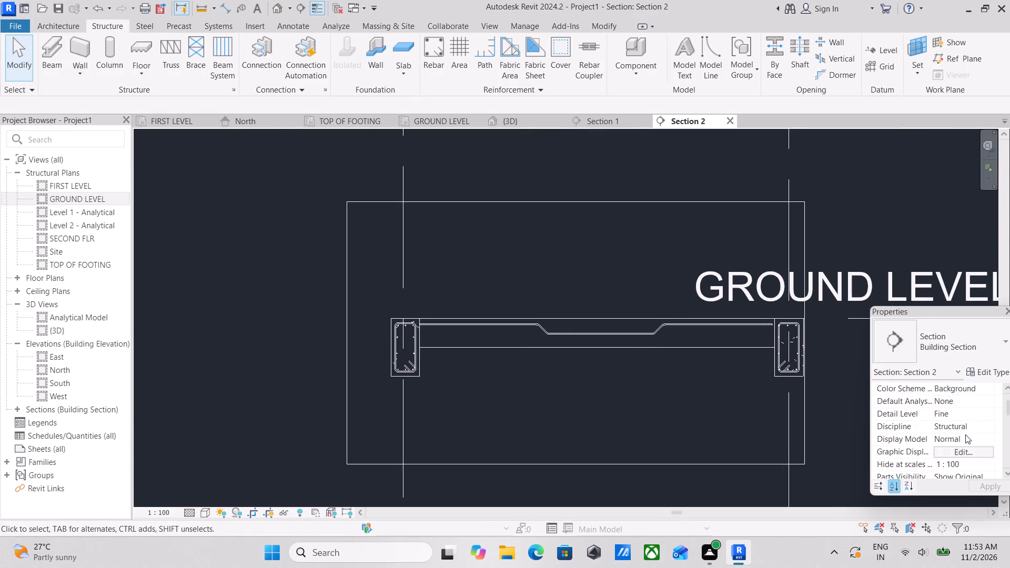
{"action": "scroll", "coordinate": [965, 434], "scroll_direction": "down", "scroll_amount": 3}
{"action": "scroll", "coordinate": [967, 436], "scroll_direction": "up", "scroll_amount": 2}
{"action": "scroll", "coordinate": [703, 356], "scroll_direction": "up", "scroll_amount": 3}
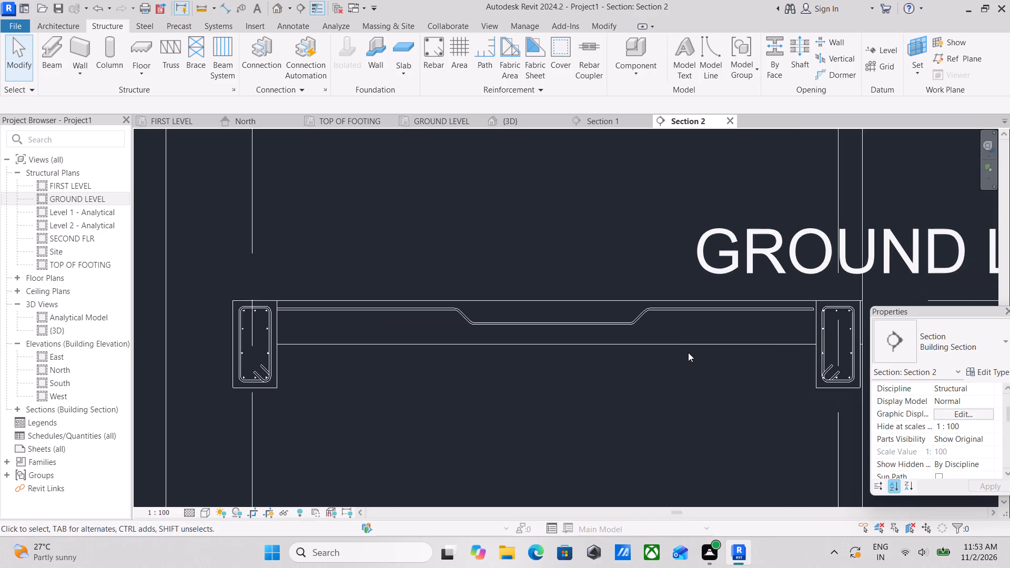
{"action": "left_click", "coordinate": [651, 306]}
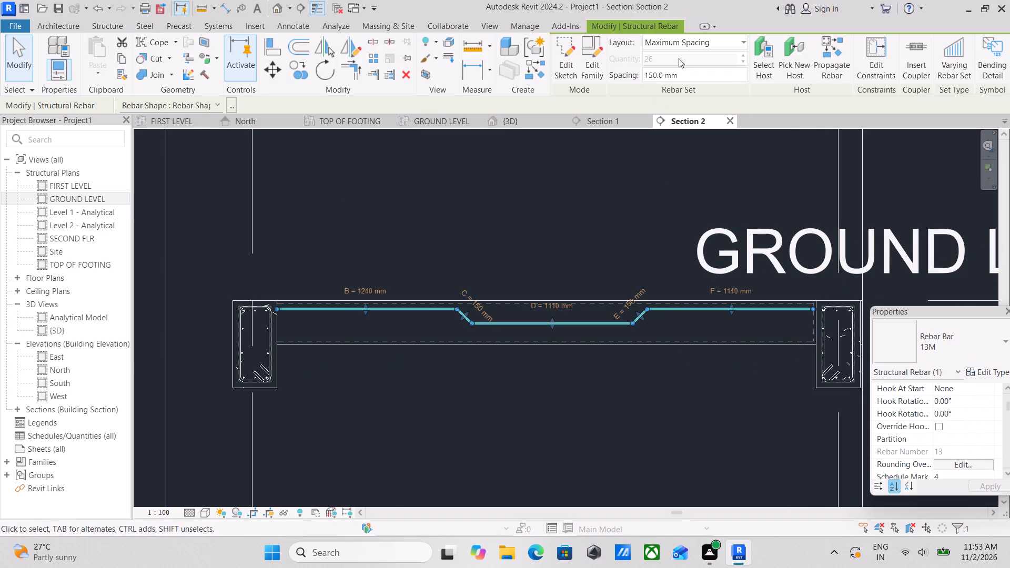
{"action": "scroll", "coordinate": [599, 270], "scroll_direction": "down", "scroll_amount": 4}
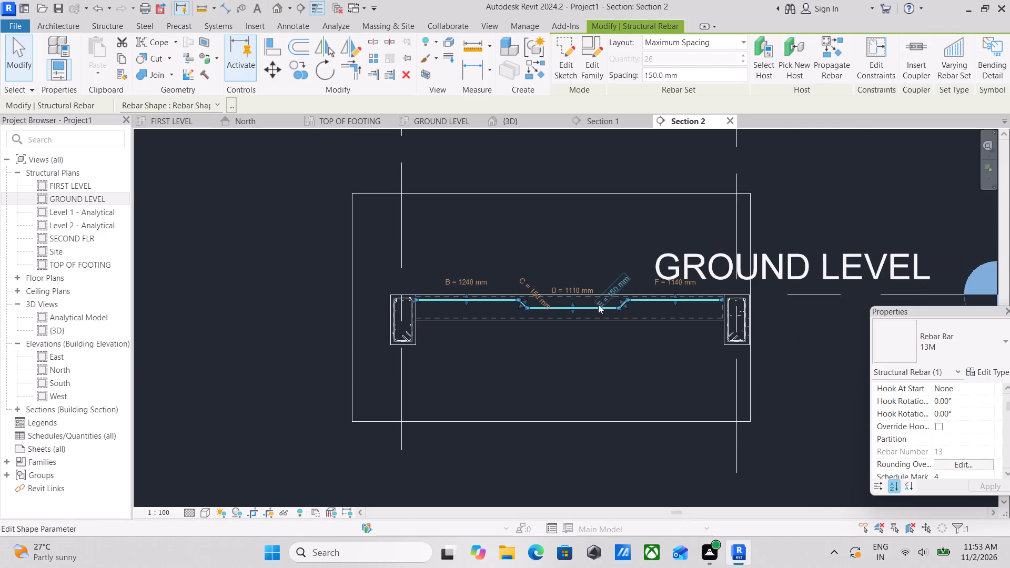
{"action": "key", "text": "Escape"}
Start placing rebar and move the Properties palette clear of the Rebar Shape Browser.
{"action": "scroll", "coordinate": [500, 320], "scroll_direction": "up", "scroll_amount": 3}
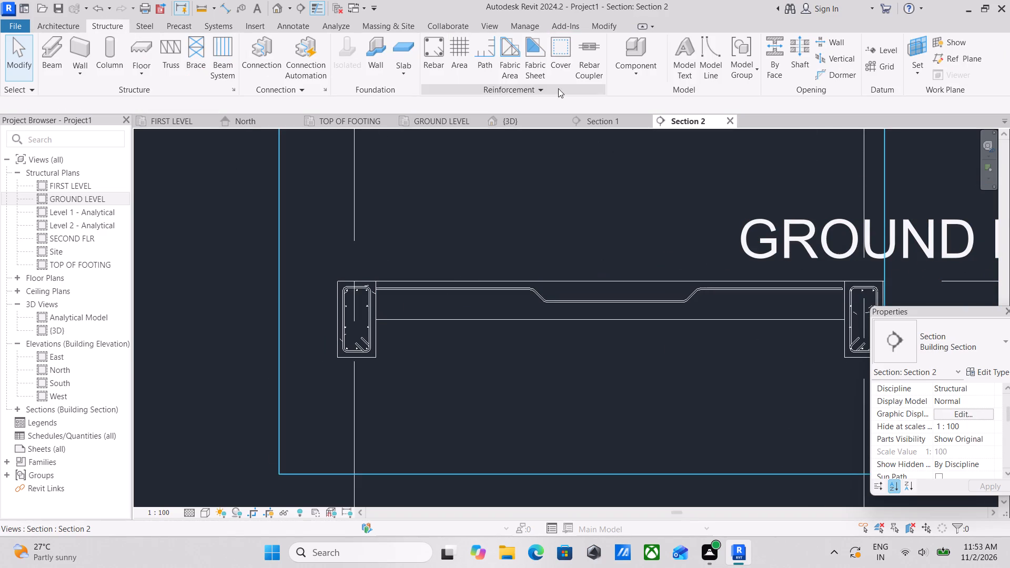
{"action": "left_click", "coordinate": [430, 49]}
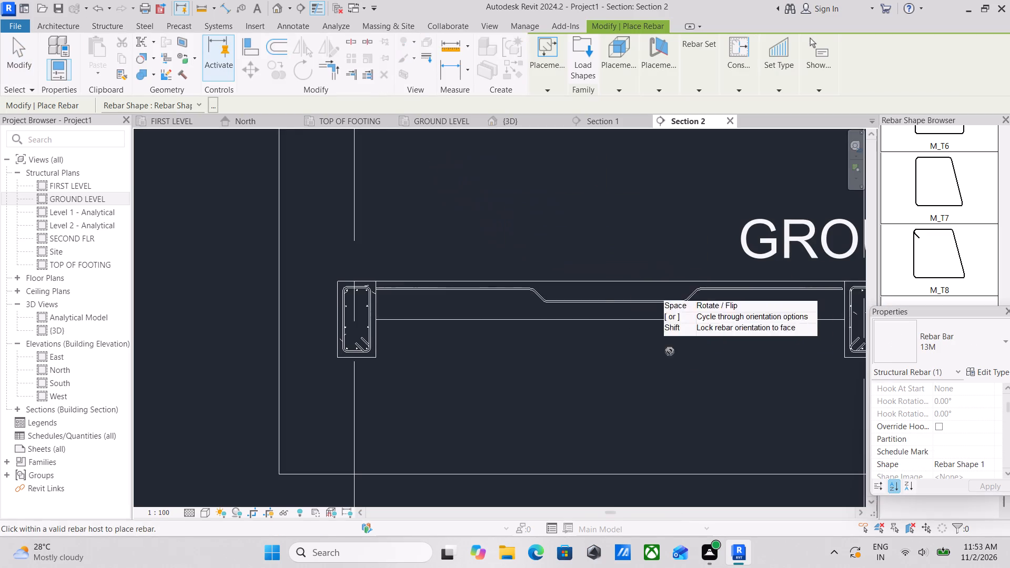
{"action": "scroll", "coordinate": [973, 269], "scroll_direction": "down", "scroll_amount": 6}
{"action": "scroll", "coordinate": [960, 276], "scroll_direction": "up", "scroll_amount": 3}
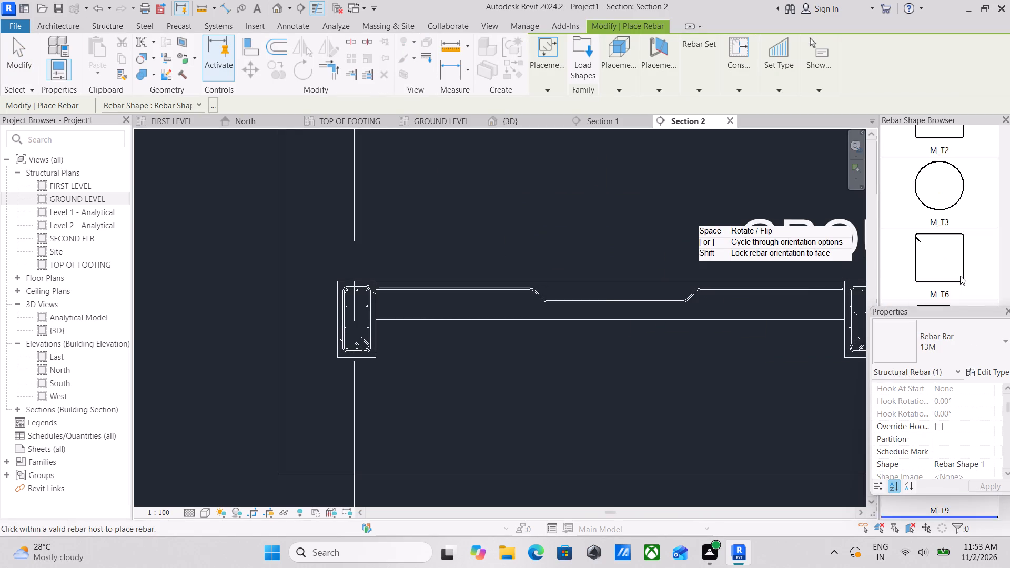
{"action": "scroll", "coordinate": [960, 276], "scroll_direction": "up", "scroll_amount": 20}
{"action": "scroll", "coordinate": [960, 276], "scroll_direction": "up", "scroll_amount": 5}
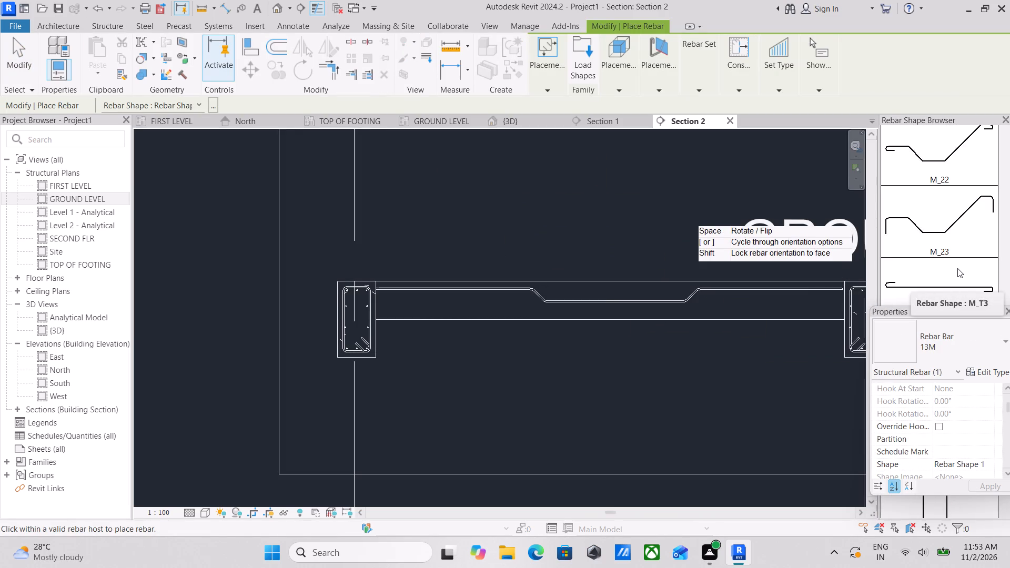
{"action": "scroll", "coordinate": [957, 268], "scroll_direction": "up", "scroll_amount": 6}
{"action": "scroll", "coordinate": [954, 260], "scroll_direction": "down", "scroll_amount": 13}
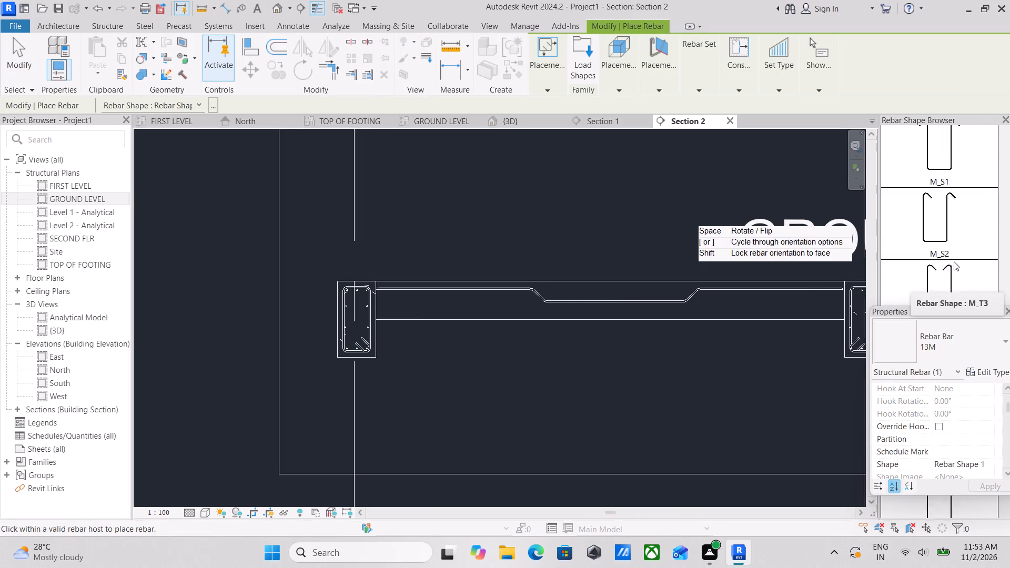
{"action": "scroll", "coordinate": [954, 261], "scroll_direction": "down", "scroll_amount": 17}
{"action": "scroll", "coordinate": [941, 270], "scroll_direction": "down", "scroll_amount": 15}
{"action": "scroll", "coordinate": [928, 290], "scroll_direction": "up", "scroll_amount": 3}
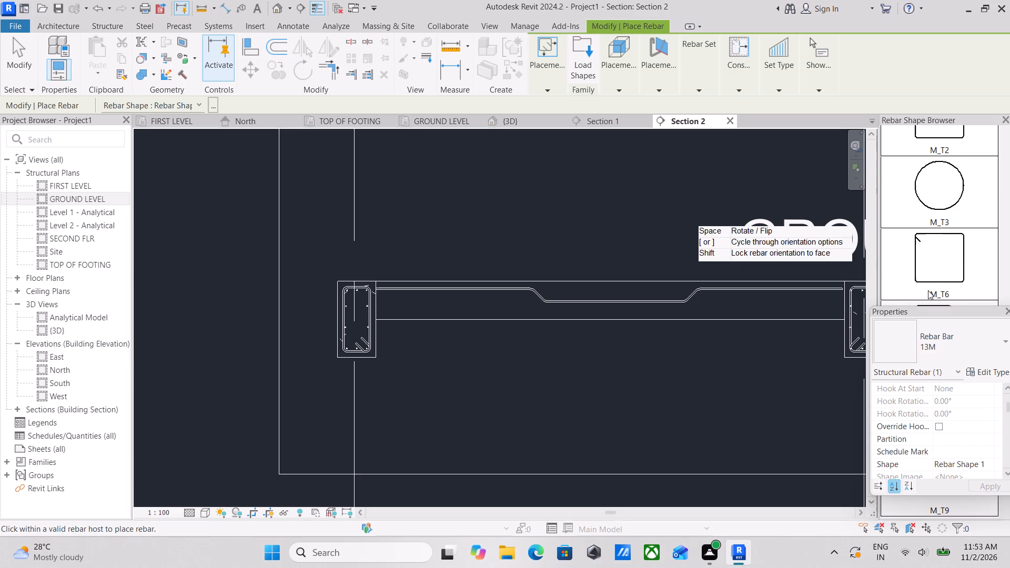
{"action": "scroll", "coordinate": [928, 290], "scroll_direction": "up", "scroll_amount": 9}
{"action": "scroll", "coordinate": [928, 290], "scroll_direction": "down", "scroll_amount": 7}
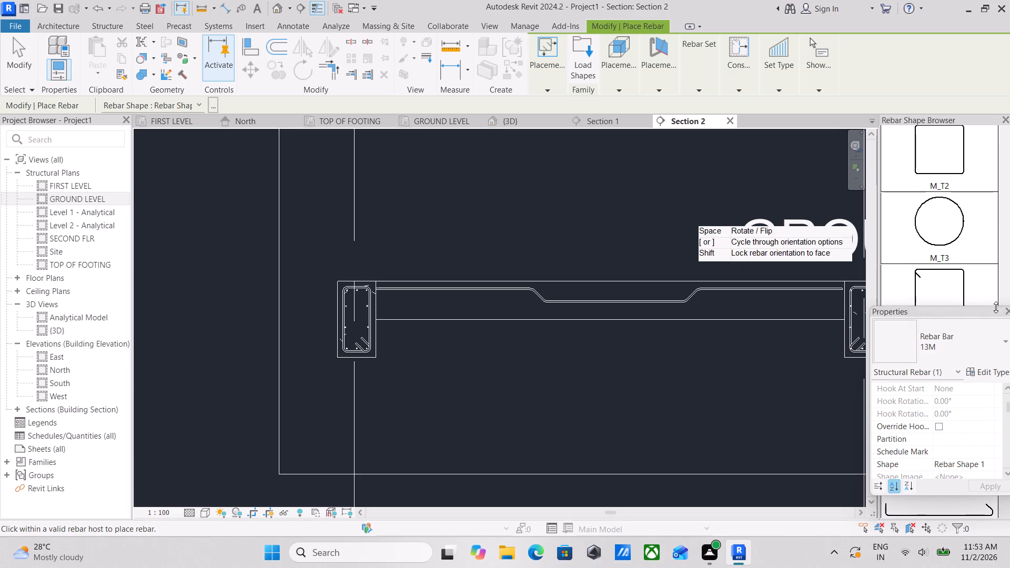
{"action": "scroll", "coordinate": [952, 224], "scroll_direction": "down", "scroll_amount": 9}
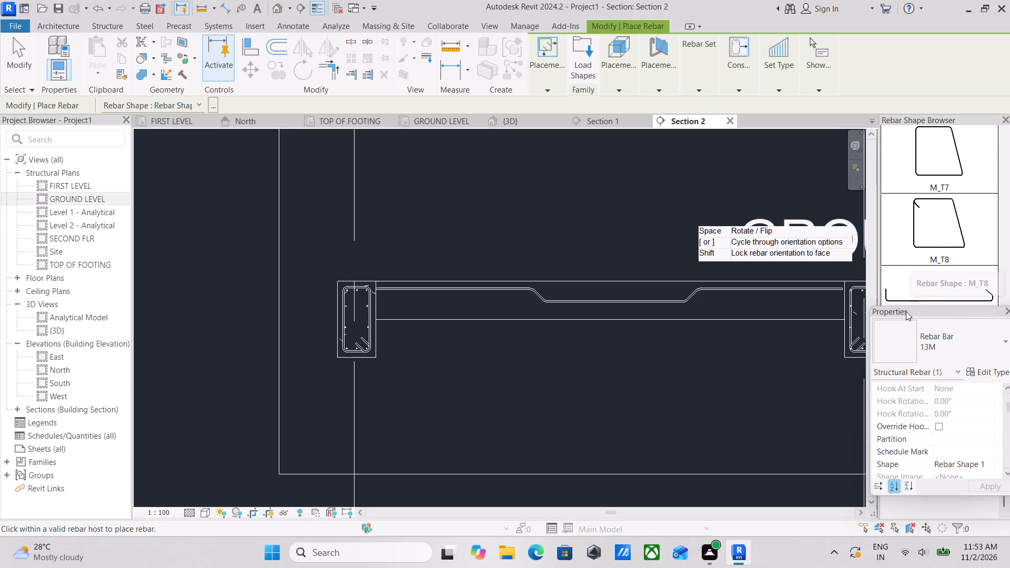
{"action": "left_click_drag", "start_coordinate": [886, 313], "coordinate": [139, 353]}
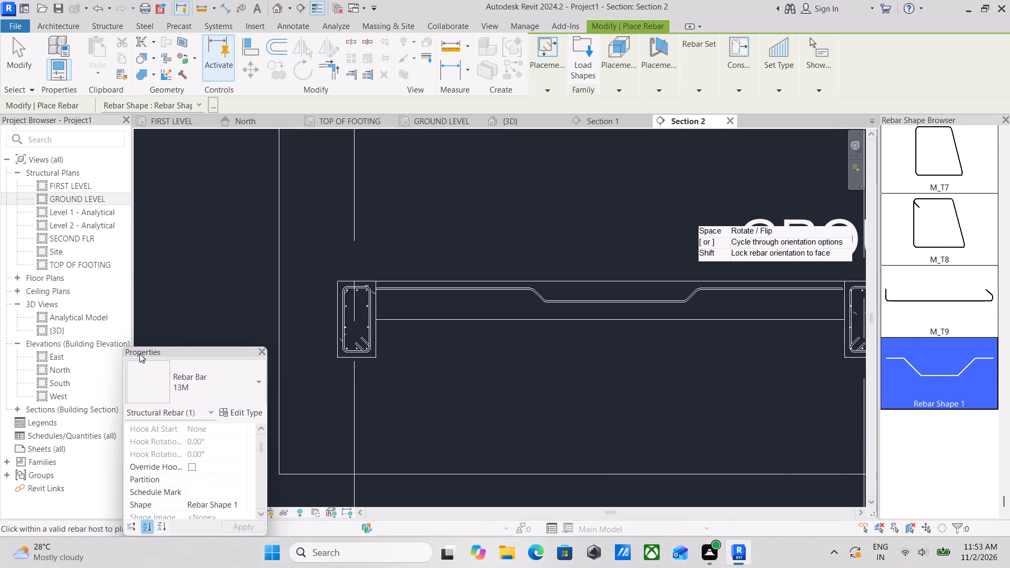
{"action": "left_click_drag", "start_coordinate": [139, 353], "coordinate": [42, 337]}
Choose the straight M_00 shape for the new 13M rebar.
{"action": "scroll", "coordinate": [881, 329], "scroll_direction": "down", "scroll_amount": 2}
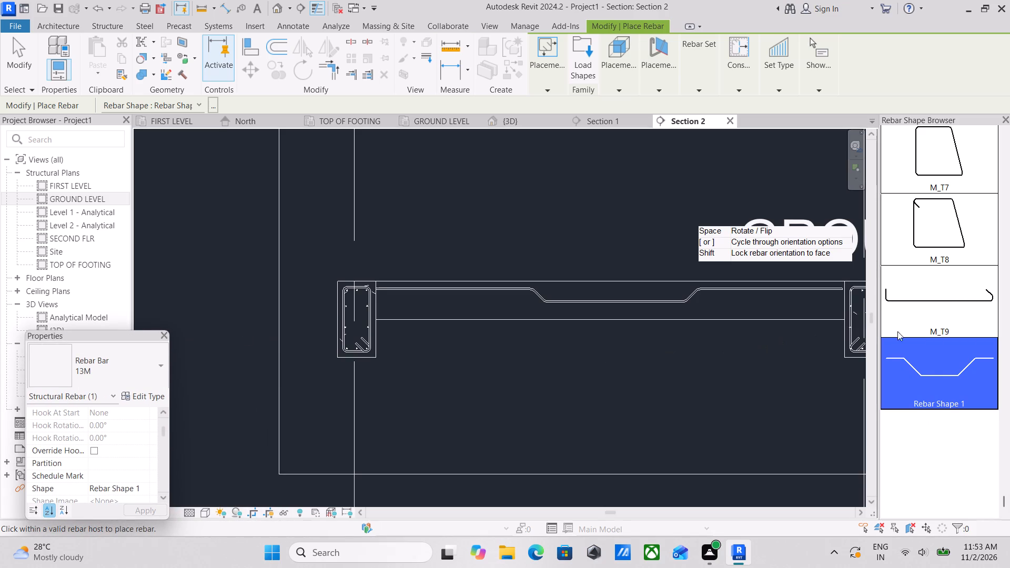
{"action": "scroll", "coordinate": [897, 331], "scroll_direction": "down", "scroll_amount": 2}
{"action": "scroll", "coordinate": [928, 360], "scroll_direction": "up", "scroll_amount": 13}
{"action": "scroll", "coordinate": [958, 320], "scroll_direction": "up", "scroll_amount": 5}
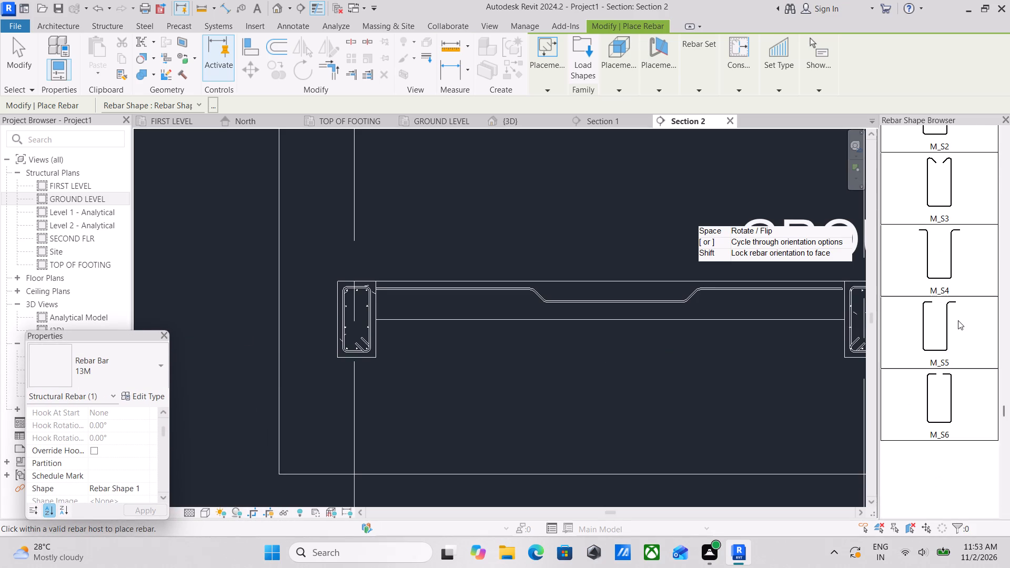
{"action": "scroll", "coordinate": [969, 260], "scroll_direction": "up", "scroll_amount": 17}
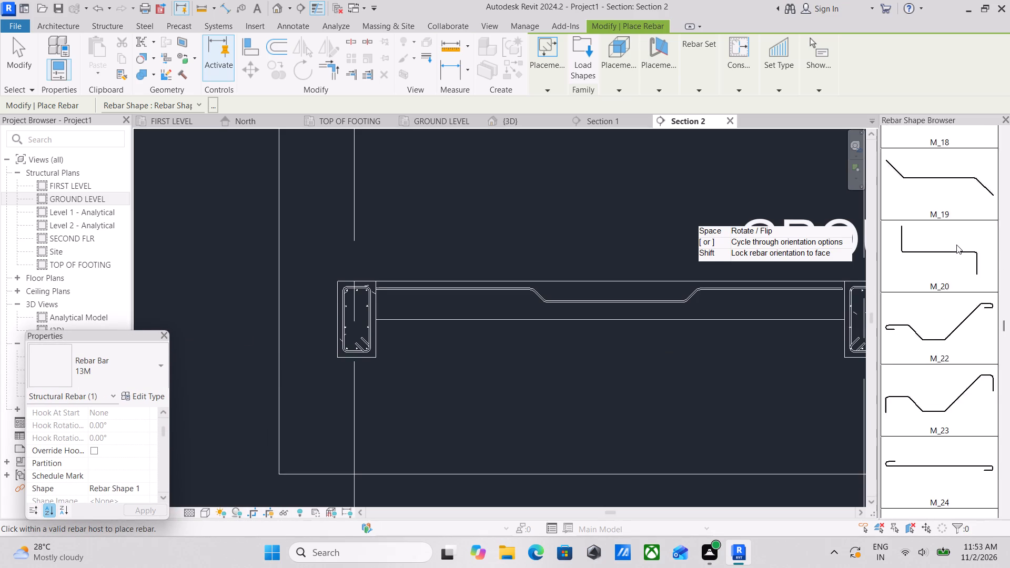
{"action": "scroll", "coordinate": [956, 245], "scroll_direction": "up", "scroll_amount": 17}
{"action": "scroll", "coordinate": [935, 246], "scroll_direction": "up", "scroll_amount": 5}
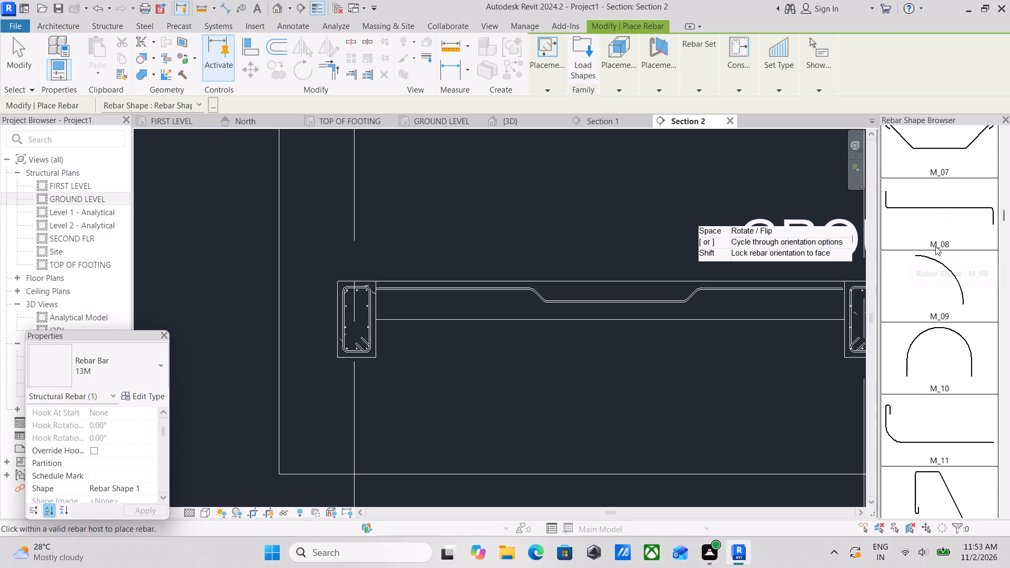
{"action": "scroll", "coordinate": [935, 246], "scroll_direction": "up", "scroll_amount": 20}
{"action": "scroll", "coordinate": [935, 246], "scroll_direction": "up", "scroll_amount": 2}
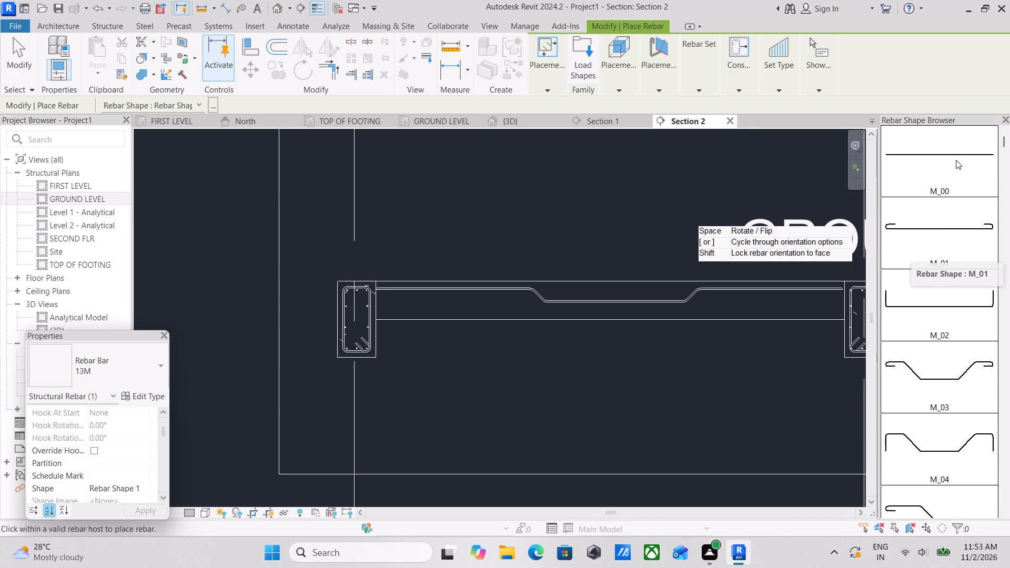
{"action": "left_click", "coordinate": [956, 160]}
Place one straight M_00 13M bar near the bottom of the ground-level slab in Section 2, oriented parallel to the work plane.
{"action": "scroll", "coordinate": [425, 319], "scroll_direction": "up", "scroll_amount": 3}
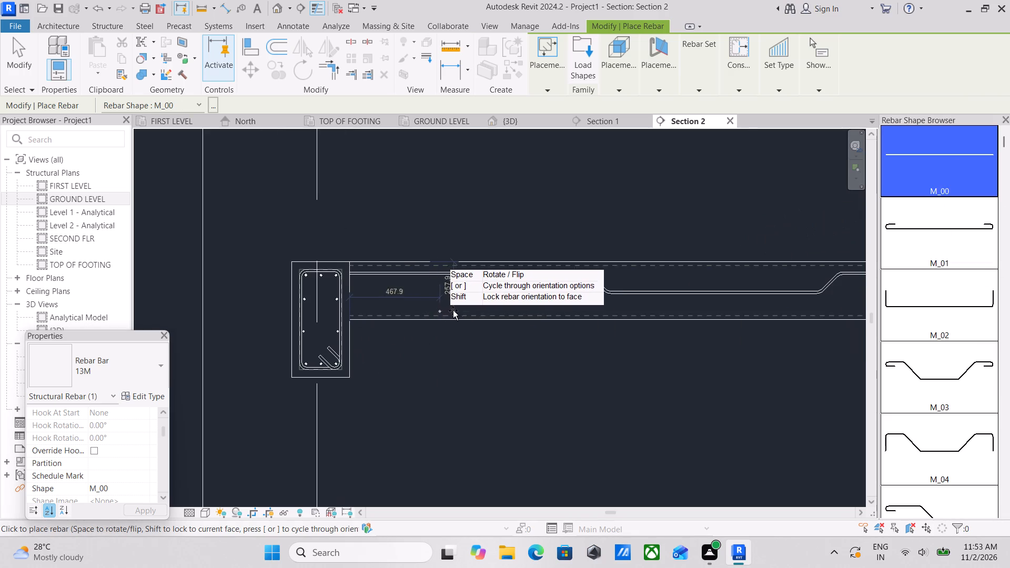
{"action": "middle_click_drag", "start_coordinate": [502, 309], "coordinate": [307, 346]}
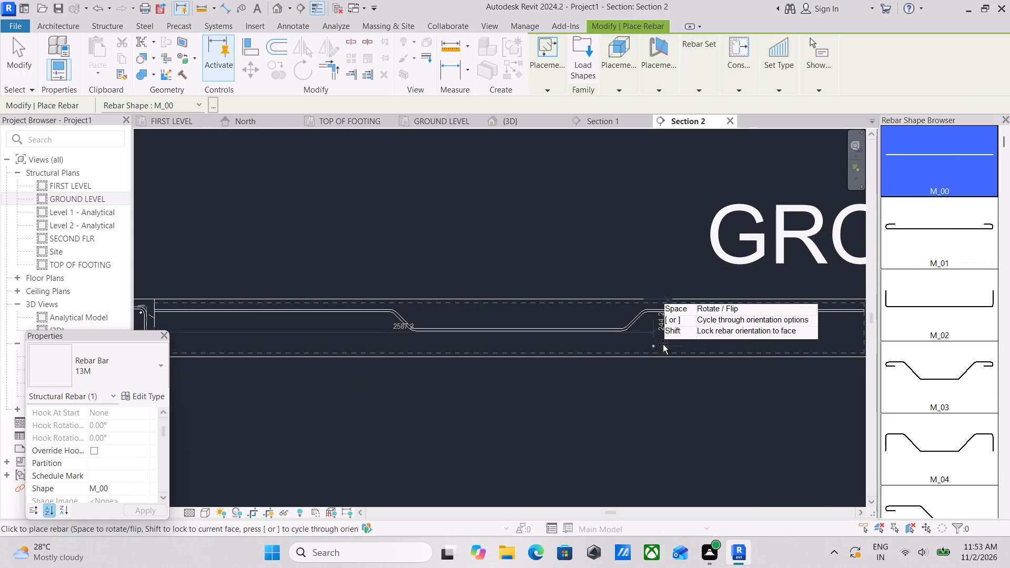
{"action": "scroll", "coordinate": [680, 344], "scroll_direction": "up", "scroll_amount": 3}
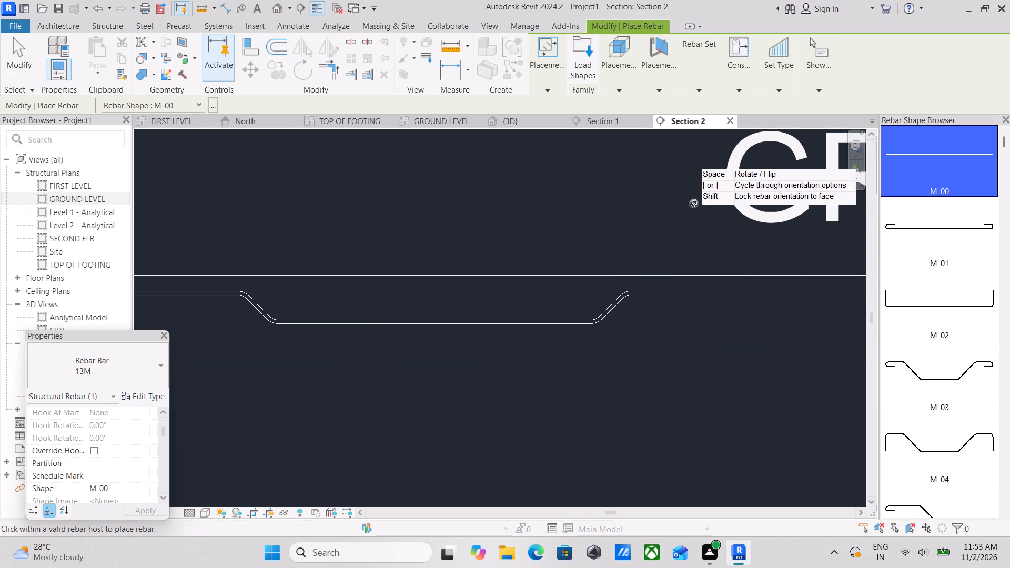
{"action": "left_click", "coordinate": [661, 88]}
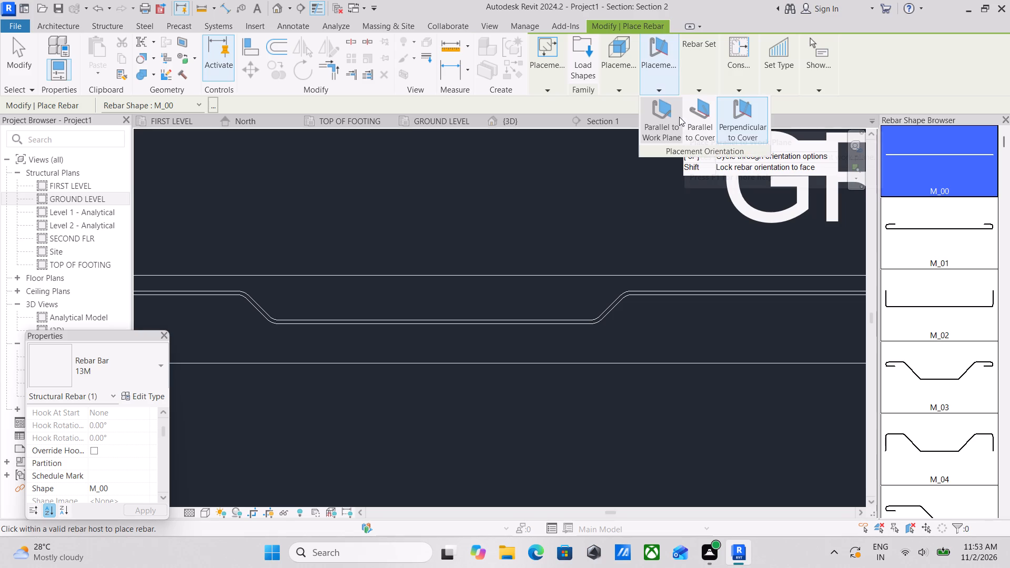
{"action": "left_click", "coordinate": [670, 118]}
{"action": "scroll", "coordinate": [579, 351], "scroll_direction": "down", "scroll_amount": 3}
{"action": "middle_click_drag", "start_coordinate": [579, 349], "coordinate": [650, 323]}
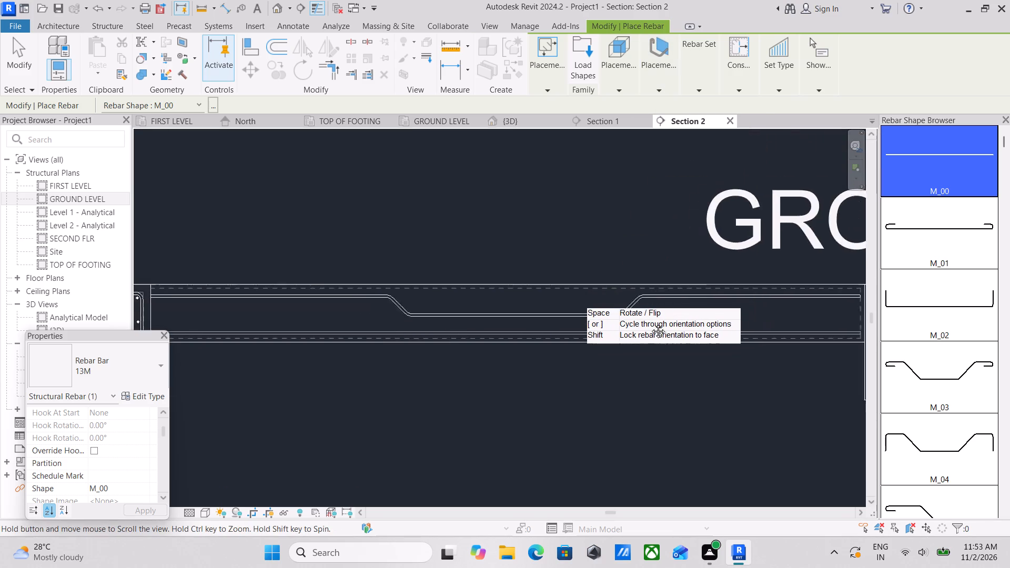
{"action": "middle_click_drag", "start_coordinate": [650, 323], "coordinate": [741, 315]}
{"action": "scroll", "coordinate": [730, 325], "scroll_direction": "down", "scroll_amount": 1}
{"action": "middle_click_drag", "start_coordinate": [726, 323], "coordinate": [635, 306]}
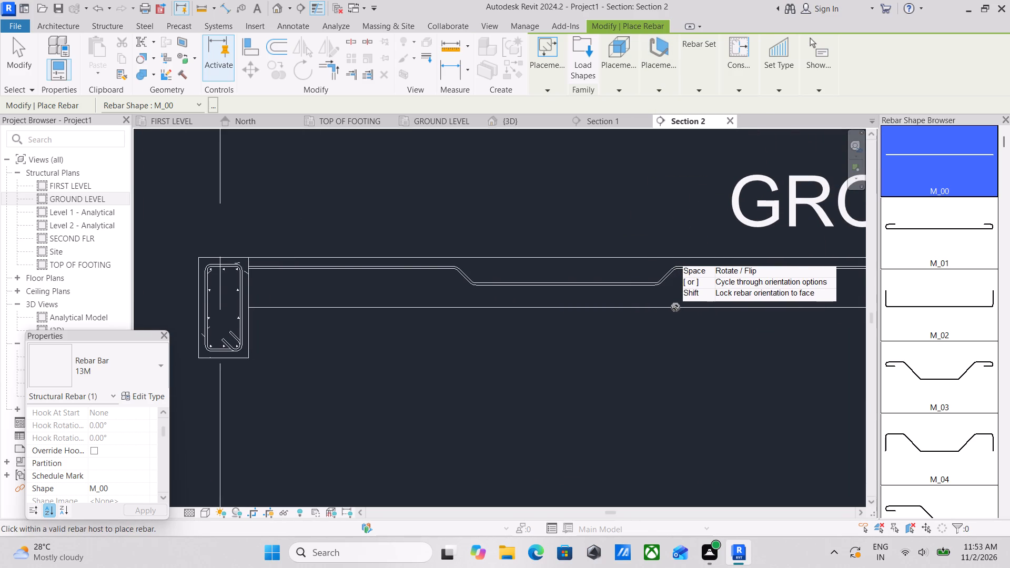
{"action": "scroll", "coordinate": [676, 292], "scroll_direction": "down", "scroll_amount": 1}
{"action": "middle_click_drag", "start_coordinate": [676, 292], "coordinate": [573, 285]}
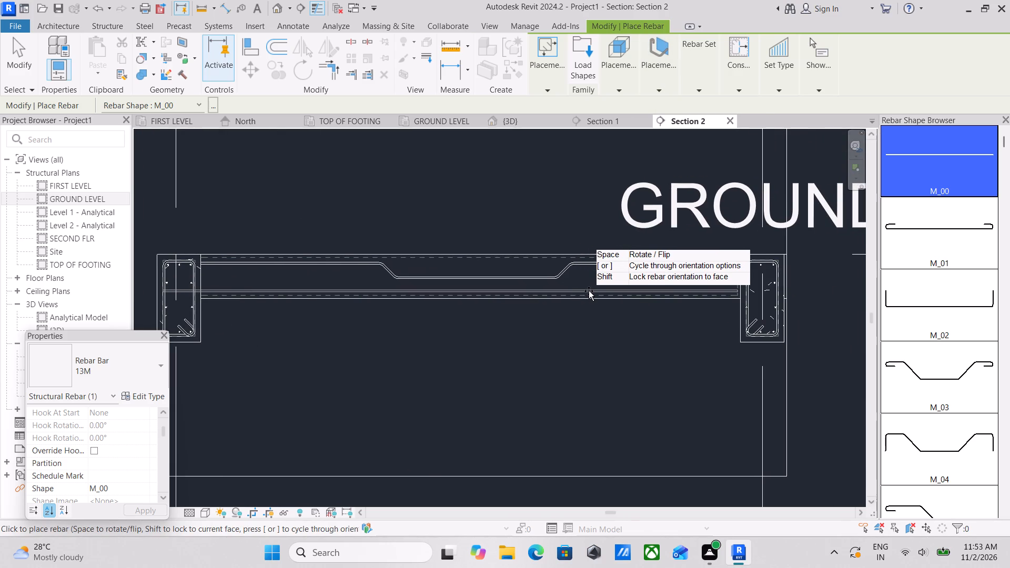
{"action": "middle_click_drag", "start_coordinate": [589, 291], "coordinate": [638, 299]}
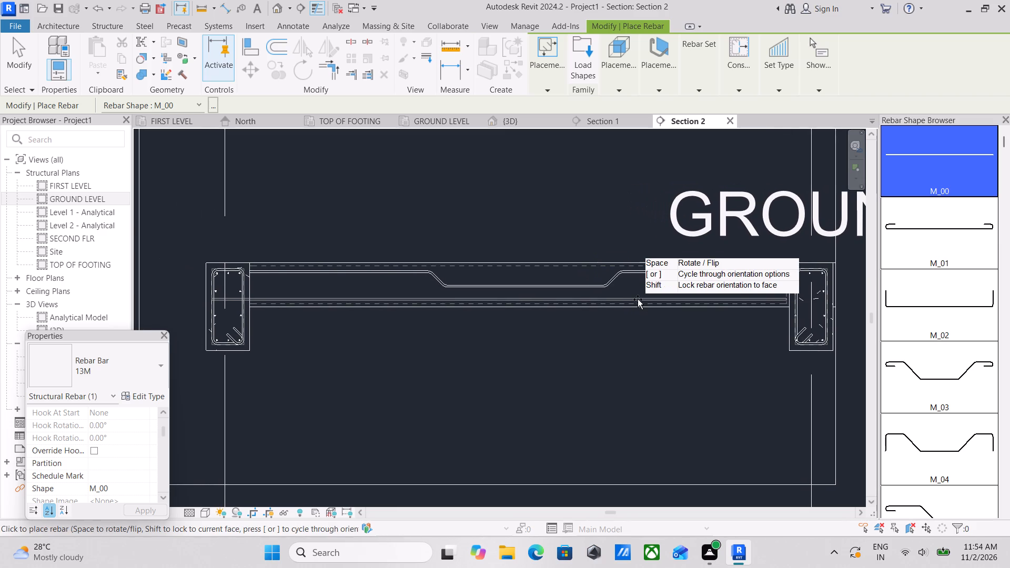
{"action": "left_click", "coordinate": [638, 299]}
{"action": "key", "text": "Escape"}
Pull the straight bar's end out of the edge beam to just inside the beam's inner face, leaving the bar about 3670 mm long.
{"action": "scroll", "coordinate": [266, 289], "scroll_direction": "up", "scroll_amount": 2}
{"action": "left_click", "coordinate": [255, 300]}
{"action": "scroll", "coordinate": [191, 306], "scroll_direction": "up", "scroll_amount": 3}
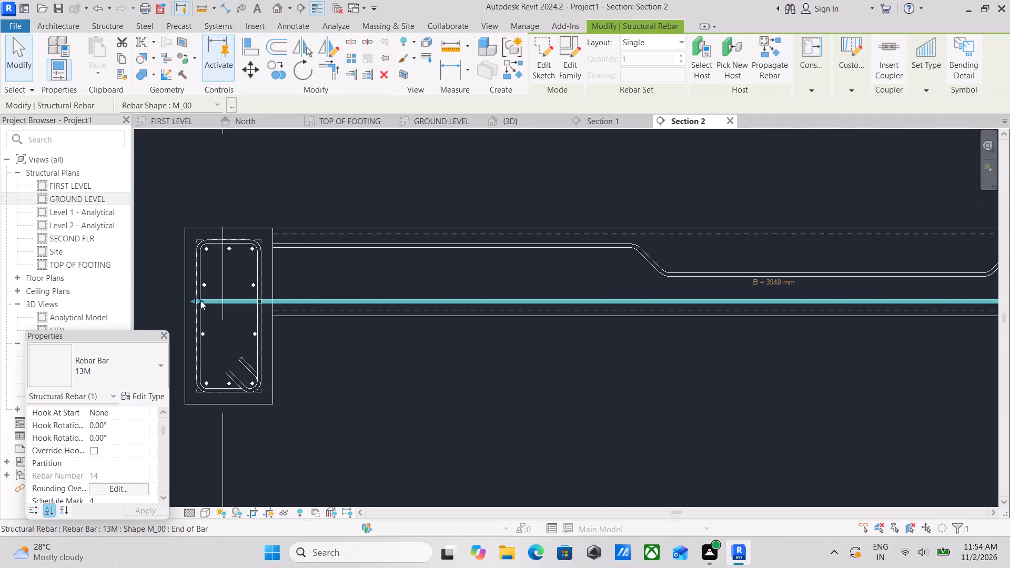
{"action": "left_click_drag", "start_coordinate": [200, 300], "coordinate": [300, 308]}
{"action": "scroll", "coordinate": [301, 308], "scroll_direction": "down", "scroll_amount": 3}
{"action": "key", "text": "Escape"}
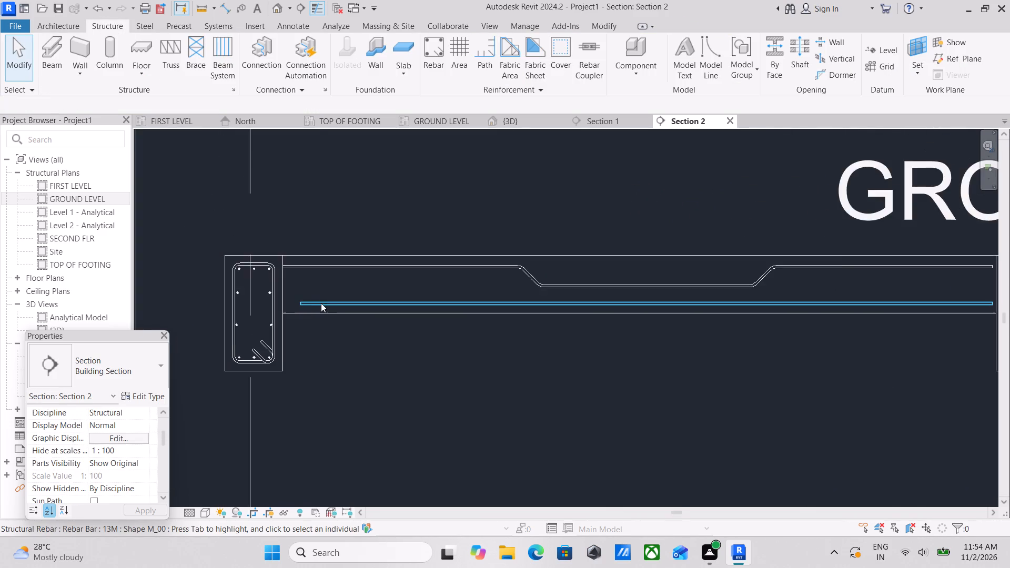
{"action": "scroll", "coordinate": [305, 301], "scroll_direction": "up", "scroll_amount": 2}
{"action": "left_click", "coordinate": [299, 302]}
{"action": "scroll", "coordinate": [298, 304], "scroll_direction": "up", "scroll_amount": 5}
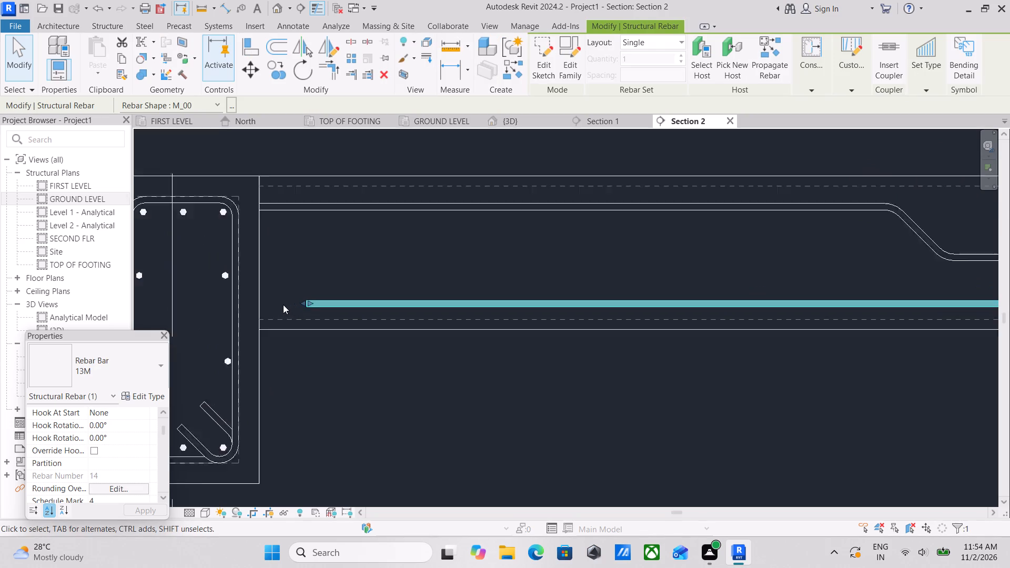
{"action": "scroll", "coordinate": [283, 305], "scroll_direction": "up", "scroll_amount": 1}
{"action": "left_click_drag", "start_coordinate": [304, 304], "coordinate": [261, 307]}
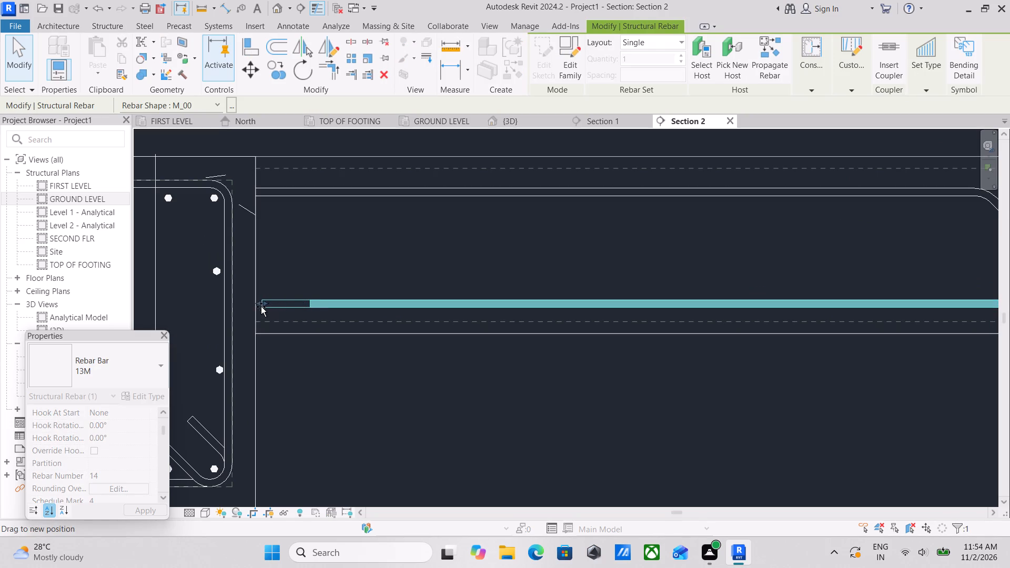
{"action": "left_click_drag", "start_coordinate": [261, 307], "coordinate": [260, 307]}
{"action": "key", "text": "Escape"}
{"action": "scroll", "coordinate": [528, 295], "scroll_direction": "down", "scroll_amount": 3}
{"action": "middle_click_drag", "start_coordinate": [550, 293], "coordinate": [419, 297]}
{"action": "key", "text": "Escape"}
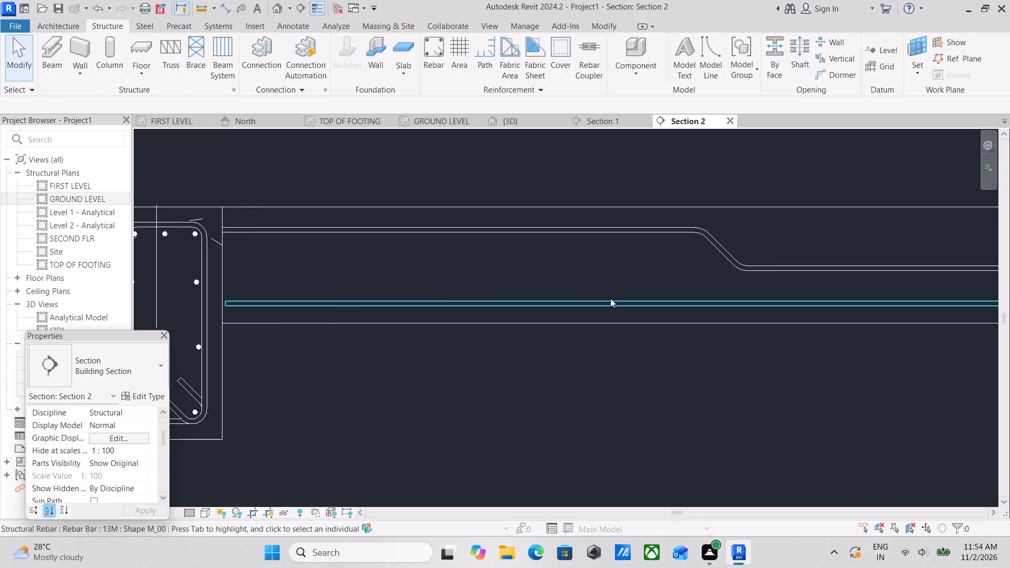
Set the straight bottom bar's rebar set layout to Maximum Spacing with 150 mm spacing.
{"action": "left_click", "coordinate": [610, 298]}
{"action": "scroll", "coordinate": [610, 298], "scroll_direction": "down", "scroll_amount": 7}
{"action": "middle_click_drag", "start_coordinate": [673, 294], "coordinate": [580, 311]}
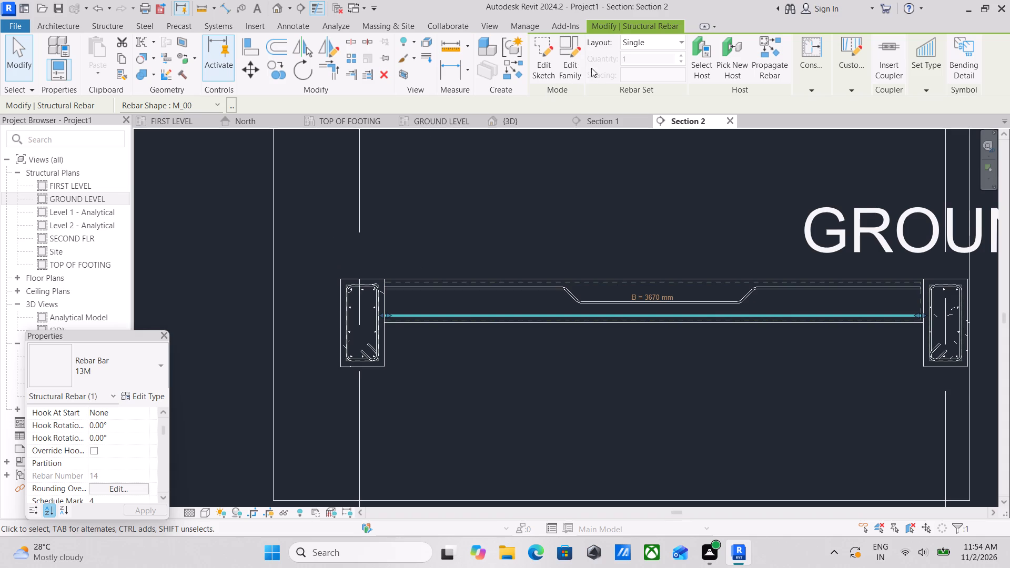
{"action": "left_click", "coordinate": [649, 47]}
{"action": "left_click", "coordinate": [648, 89]}
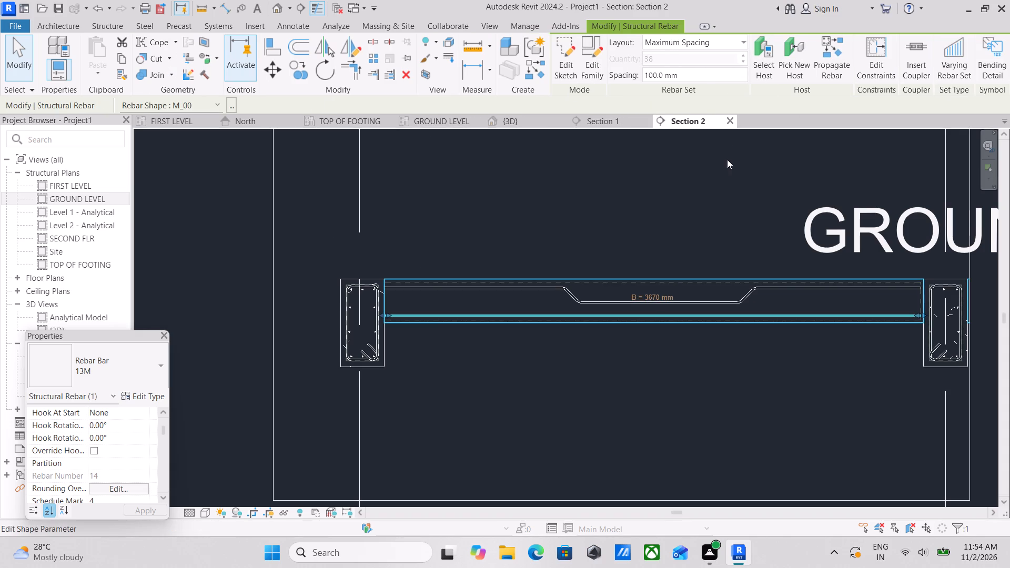
{"action": "left_click_drag", "start_coordinate": [693, 74], "coordinate": [653, 82]}
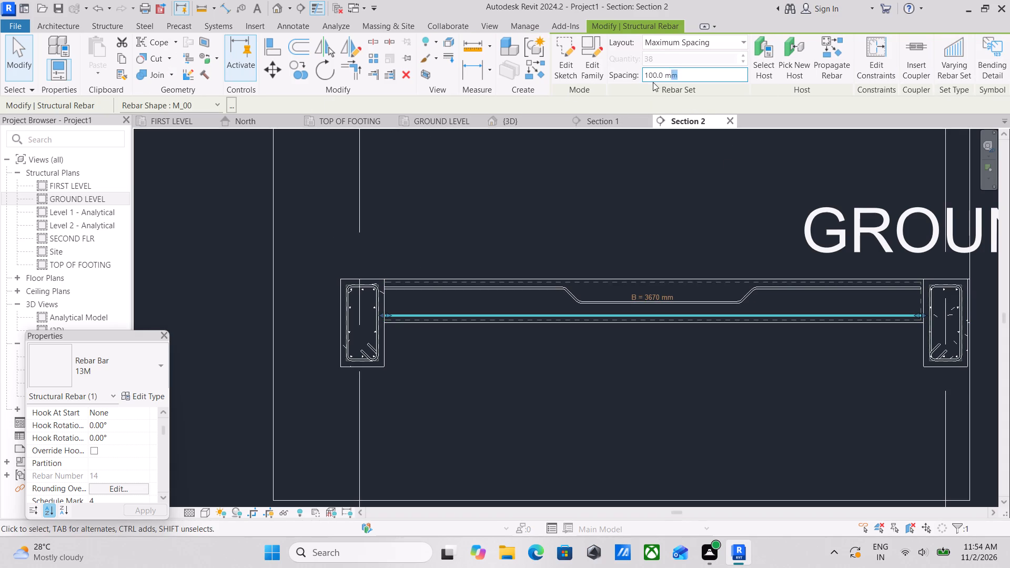
{"action": "left_click_drag", "start_coordinate": [653, 82], "coordinate": [650, 82]}
{"action": "left_click", "coordinate": [640, 84]}
{"action": "left_click", "coordinate": [632, 84]}
{"action": "left_click_drag", "start_coordinate": [694, 73], "coordinate": [641, 78]}
{"action": "left_click_drag", "start_coordinate": [681, 77], "coordinate": [645, 84]}
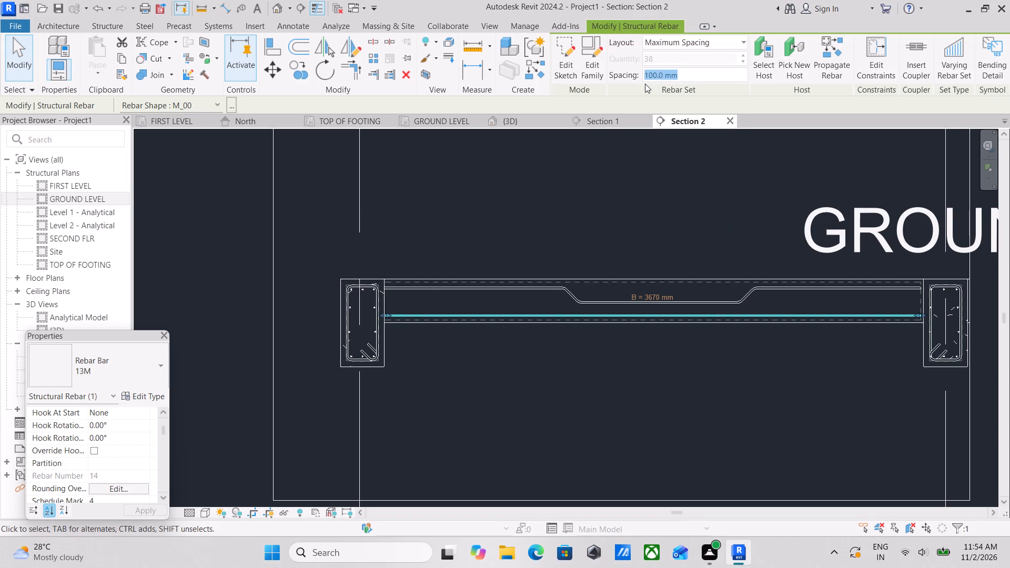
{"action": "type", "text": "15"}
{"action": "key", "text": "0"}
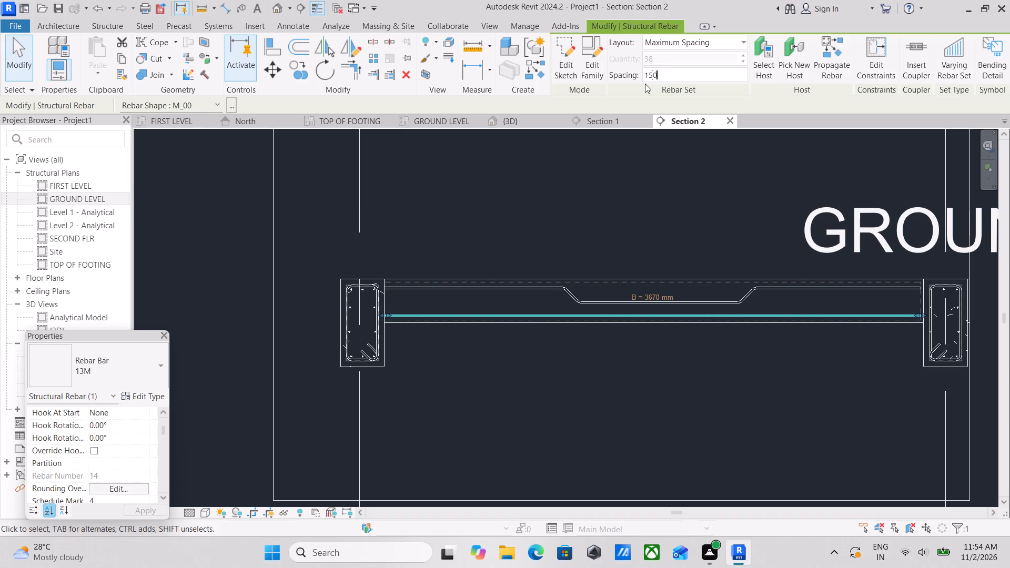
{"action": "type", "text": "MM"}
{"action": "key", "text": "Return"}
{"action": "scroll", "coordinate": [682, 211], "scroll_direction": "down", "scroll_amount": 1}
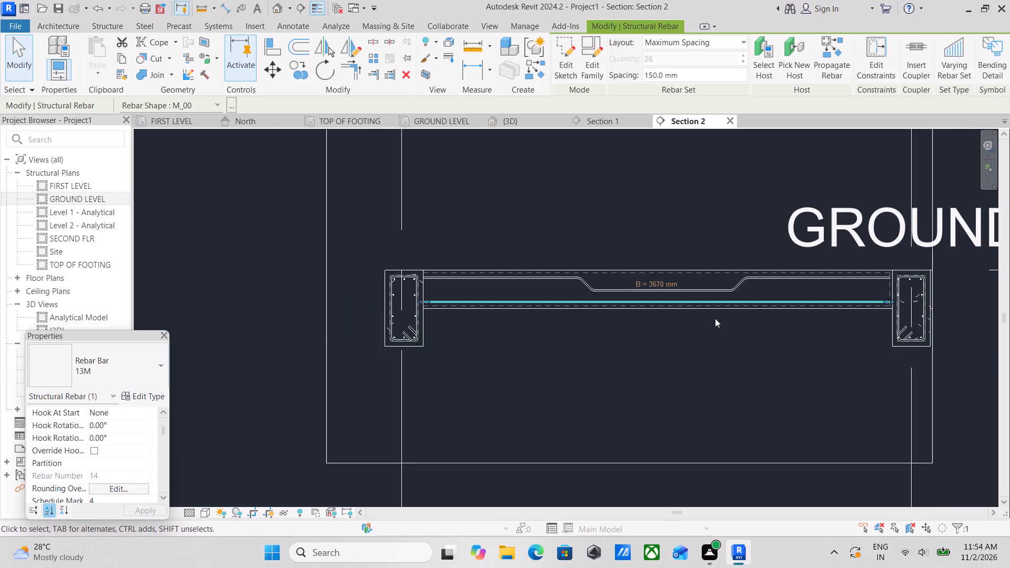
{"action": "scroll", "coordinate": [715, 318], "scroll_direction": "up", "scroll_amount": 3}
{"action": "key", "text": "Escape"}
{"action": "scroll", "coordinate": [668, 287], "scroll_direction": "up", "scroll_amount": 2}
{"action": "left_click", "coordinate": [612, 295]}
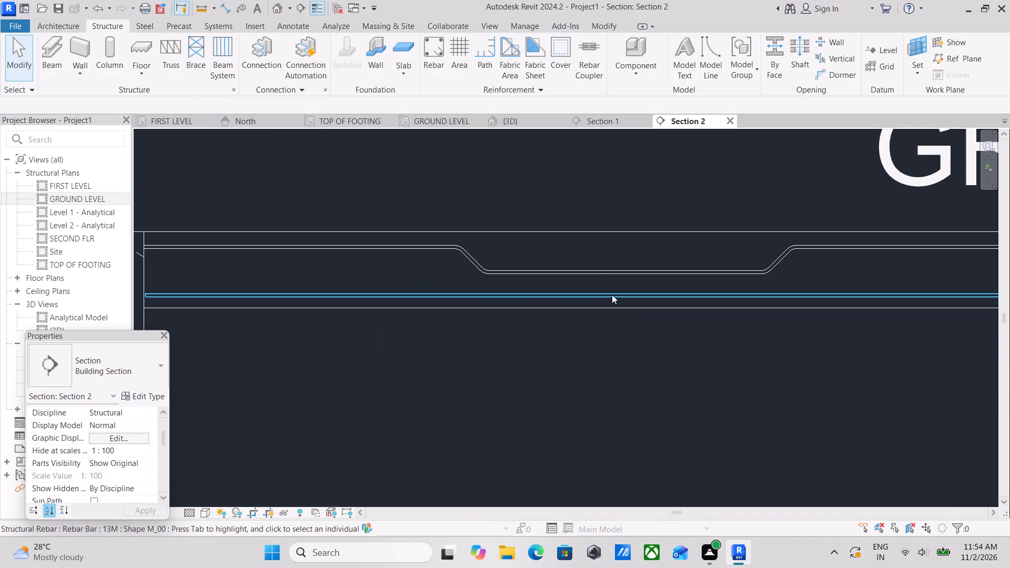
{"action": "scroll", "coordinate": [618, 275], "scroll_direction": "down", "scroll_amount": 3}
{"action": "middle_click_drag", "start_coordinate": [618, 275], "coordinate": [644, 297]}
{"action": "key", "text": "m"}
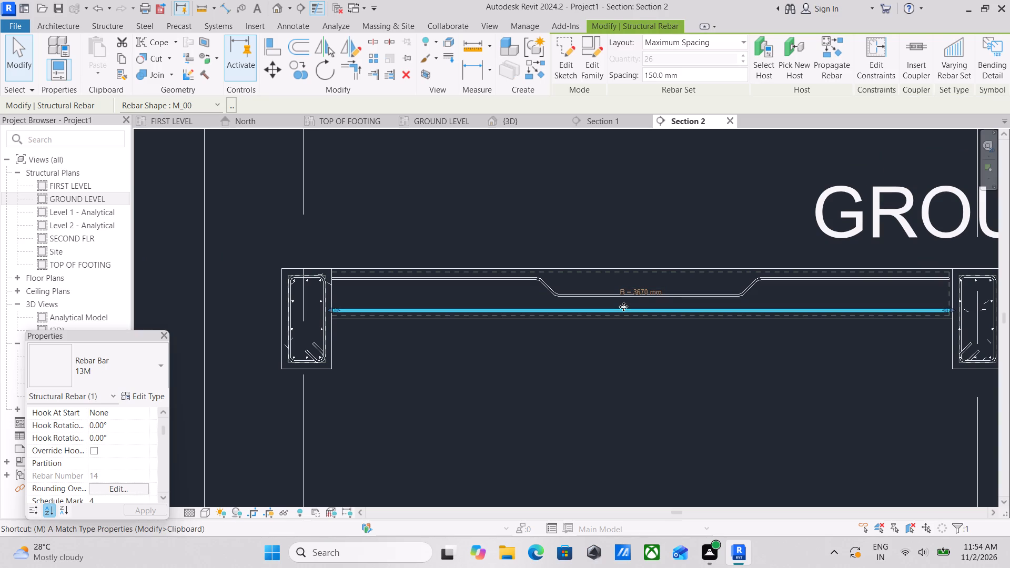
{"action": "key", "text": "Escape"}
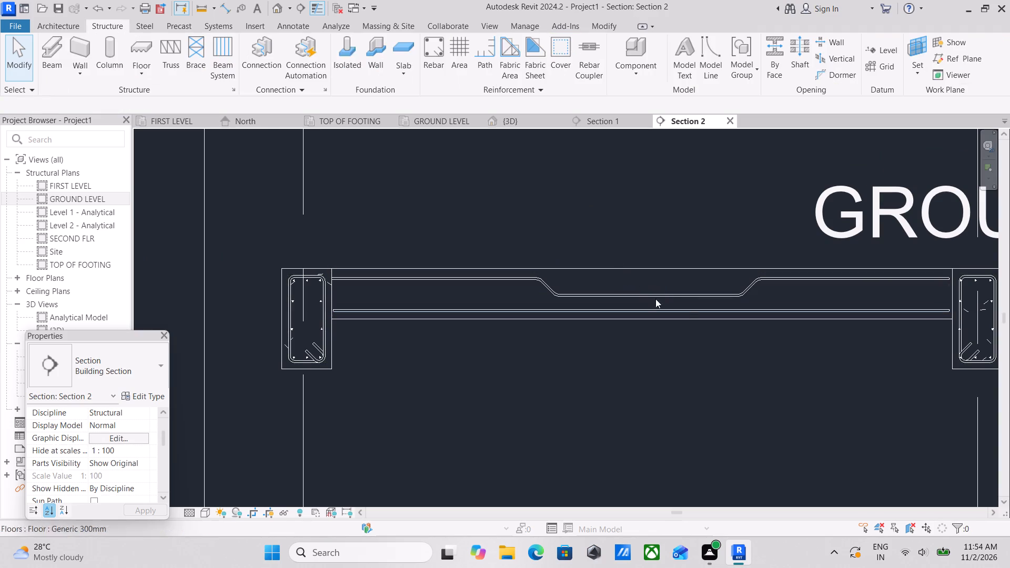
Copy the straight 13M bar set about 200 mm up to the slab's top, level with the cranked bars' upper legs.
{"action": "scroll", "coordinate": [700, 321], "scroll_direction": "up", "scroll_amount": 3}
{"action": "left_click", "coordinate": [743, 303]}
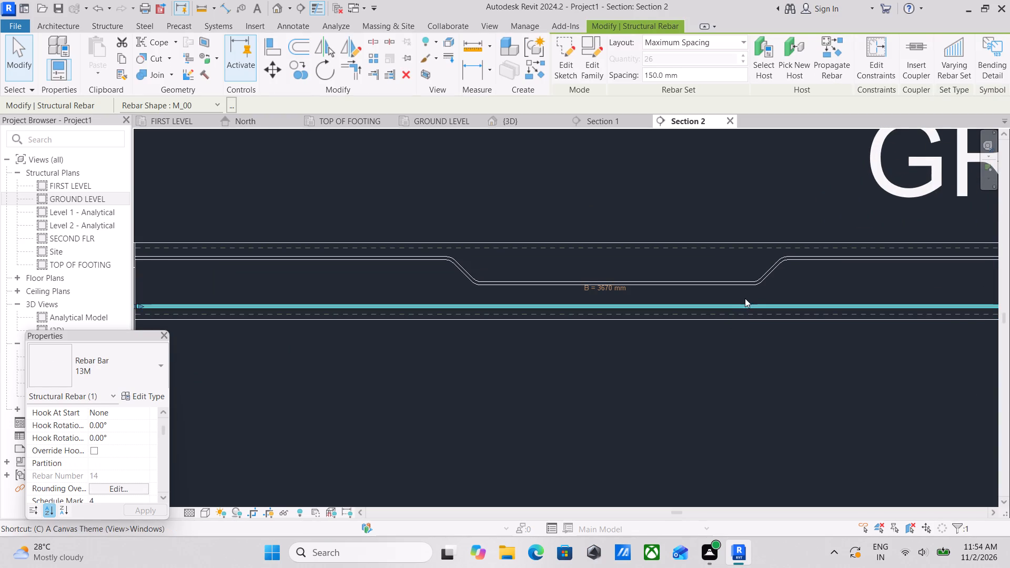
{"action": "key", "text": "c"}
{"action": "key", "text": "o"}
{"action": "left_click", "coordinate": [710, 306]}
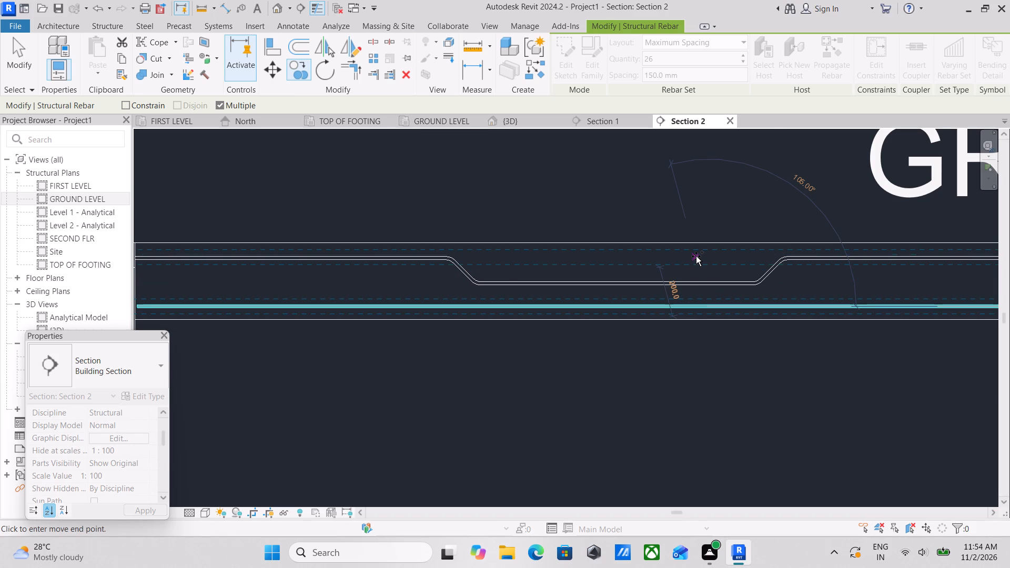
{"action": "left_click", "coordinate": [696, 256]}
{"action": "scroll", "coordinate": [696, 256], "scroll_direction": "down", "scroll_amount": 3}
{"action": "key", "text": "Escape"}
{"action": "scroll", "coordinate": [701, 256], "scroll_direction": "down", "scroll_amount": 3}
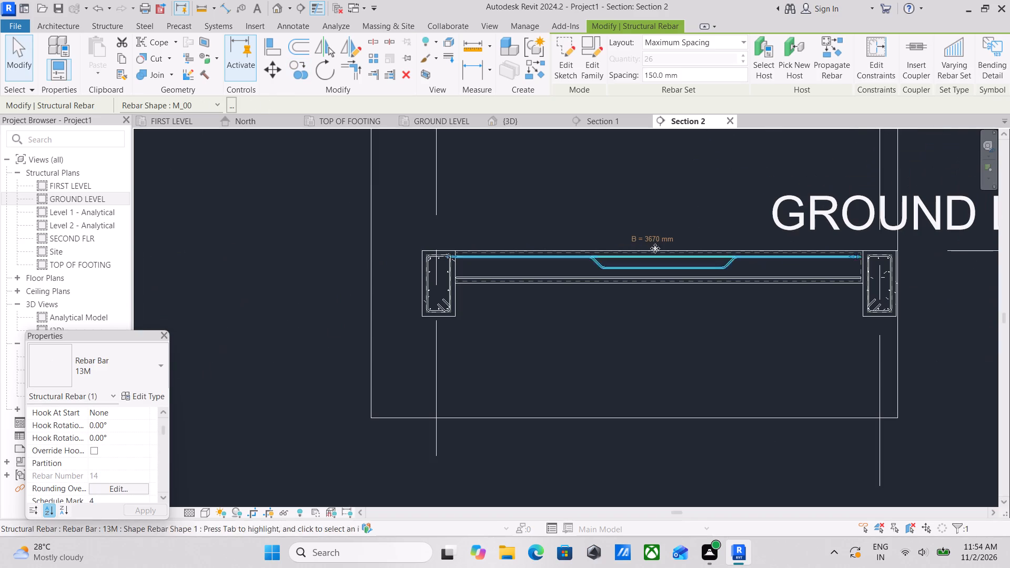
{"action": "scroll", "coordinate": [720, 239], "scroll_direction": "up", "scroll_amount": 2}
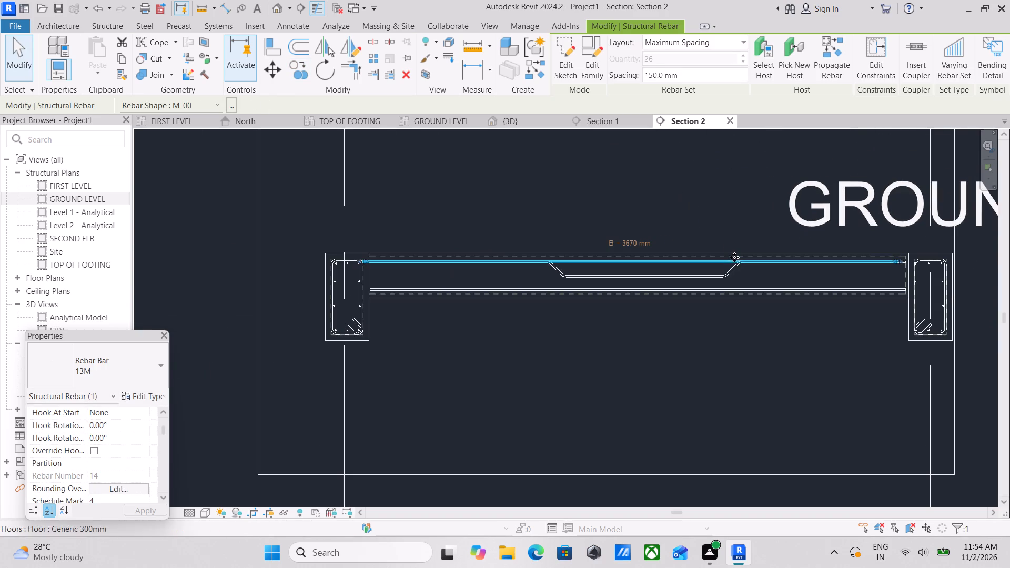
{"action": "key", "text": "Escape"}
Examine the cranked 13M bar set against the straight top and bottom bars across the whole slab section.
{"action": "scroll", "coordinate": [734, 276], "scroll_direction": "up", "scroll_amount": 3}
{"action": "left_click", "coordinate": [731, 271]}
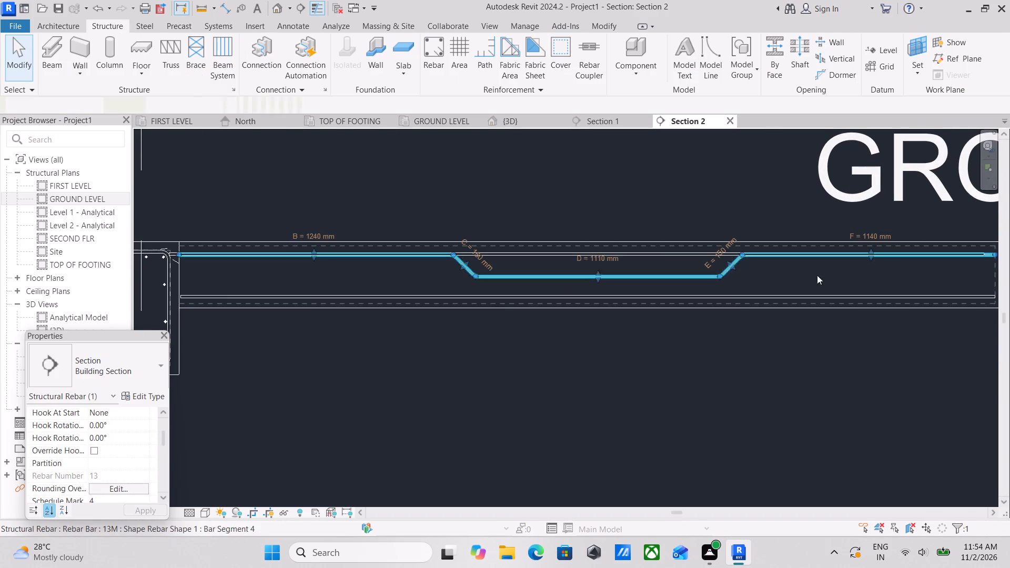
{"action": "scroll", "coordinate": [843, 299], "scroll_direction": "down", "scroll_amount": 9}
{"action": "middle_click_drag", "start_coordinate": [805, 303], "coordinate": [742, 293]}
{"action": "scroll", "coordinate": [747, 291], "scroll_direction": "down", "scroll_amount": 2}
{"action": "middle_click_drag", "start_coordinate": [747, 291], "coordinate": [711, 296]}
{"action": "scroll", "coordinate": [727, 246], "scroll_direction": "down", "scroll_amount": 1}
{"action": "middle_click_drag", "start_coordinate": [723, 246], "coordinate": [664, 269]}
{"action": "scroll", "coordinate": [662, 322], "scroll_direction": "up", "scroll_amount": 4}
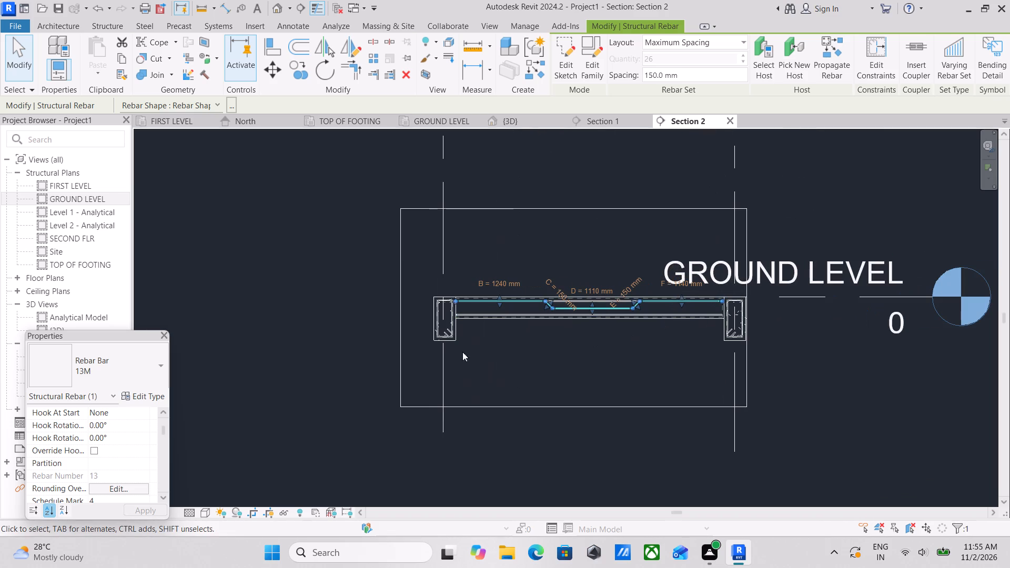
Move the Properties palette clear of the Project Browser and deselect the cranked bar set.
{"action": "left_click_drag", "start_coordinate": [41, 343], "coordinate": [352, 406]}
{"action": "left_click_drag", "start_coordinate": [33, 337], "coordinate": [646, 360]}
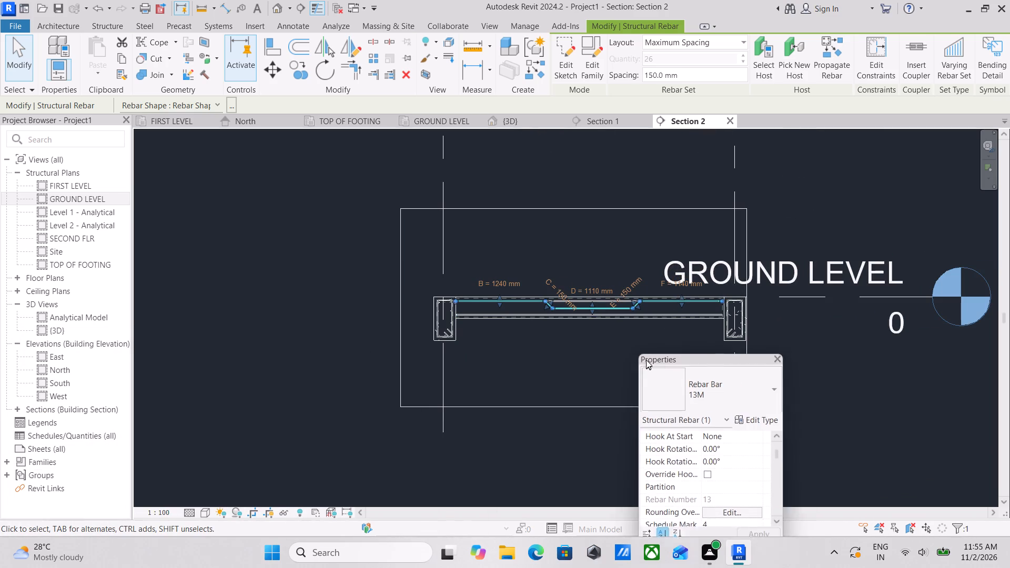
{"action": "left_click_drag", "start_coordinate": [646, 360], "coordinate": [862, 346]}
{"action": "scroll", "coordinate": [794, 323], "scroll_direction": "down", "scroll_amount": 3}
{"action": "middle_click_drag", "start_coordinate": [762, 309], "coordinate": [762, 309]}
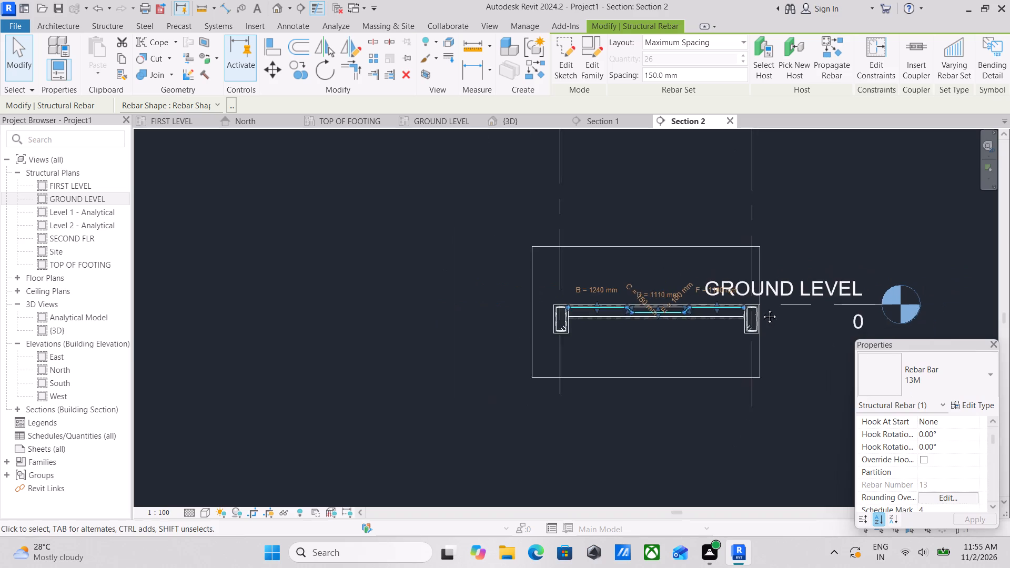
{"action": "middle_click_drag", "start_coordinate": [762, 309], "coordinate": [538, 291]}
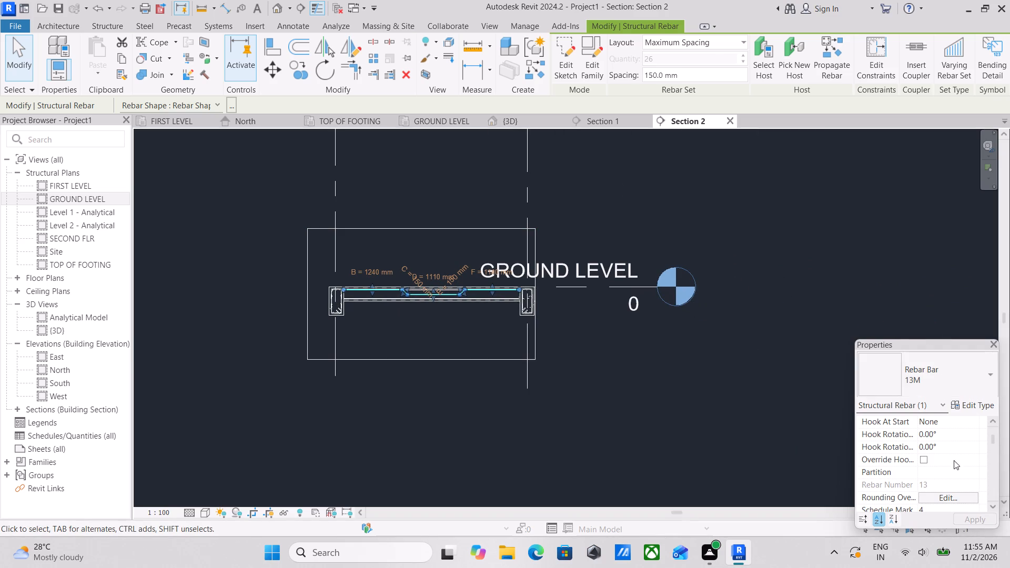
{"action": "key", "text": "Escape"}
Set the cranked 13M bar set to show unobscured in the {3D} view.
{"action": "scroll", "coordinate": [959, 460], "scroll_direction": "down", "scroll_amount": 1}
{"action": "scroll", "coordinate": [958, 457], "scroll_direction": "up", "scroll_amount": 2}
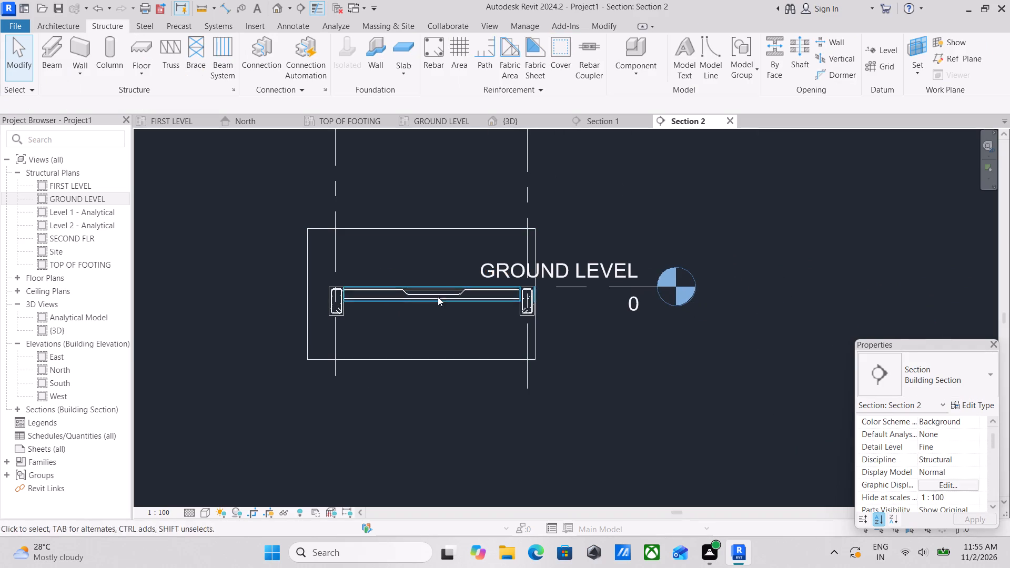
{"action": "scroll", "coordinate": [437, 288], "scroll_direction": "up", "scroll_amount": 8}
{"action": "left_click", "coordinate": [478, 282]}
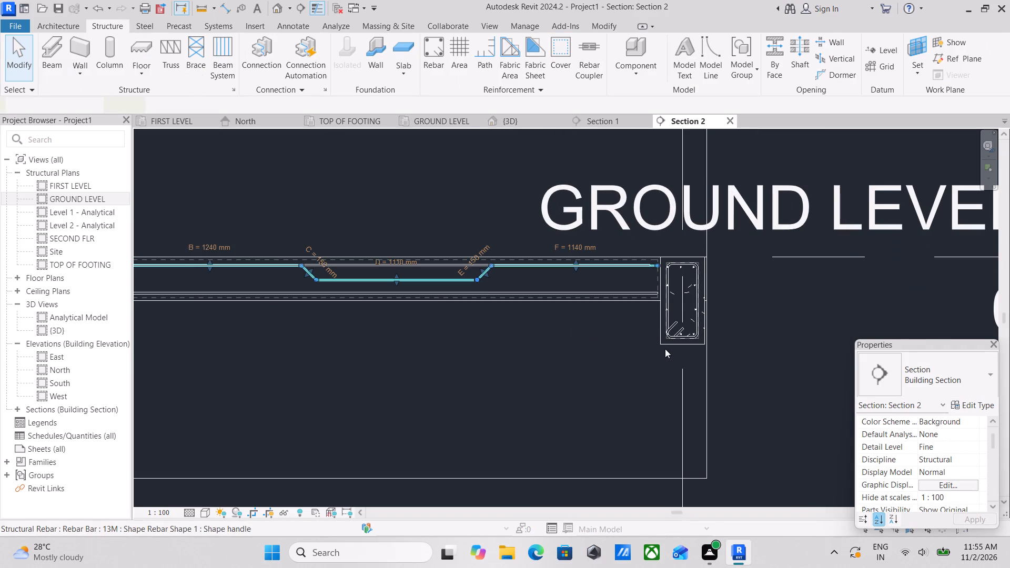
{"action": "scroll", "coordinate": [857, 392], "scroll_direction": "down", "scroll_amount": 1}
{"action": "scroll", "coordinate": [915, 434], "scroll_direction": "down", "scroll_amount": 3}
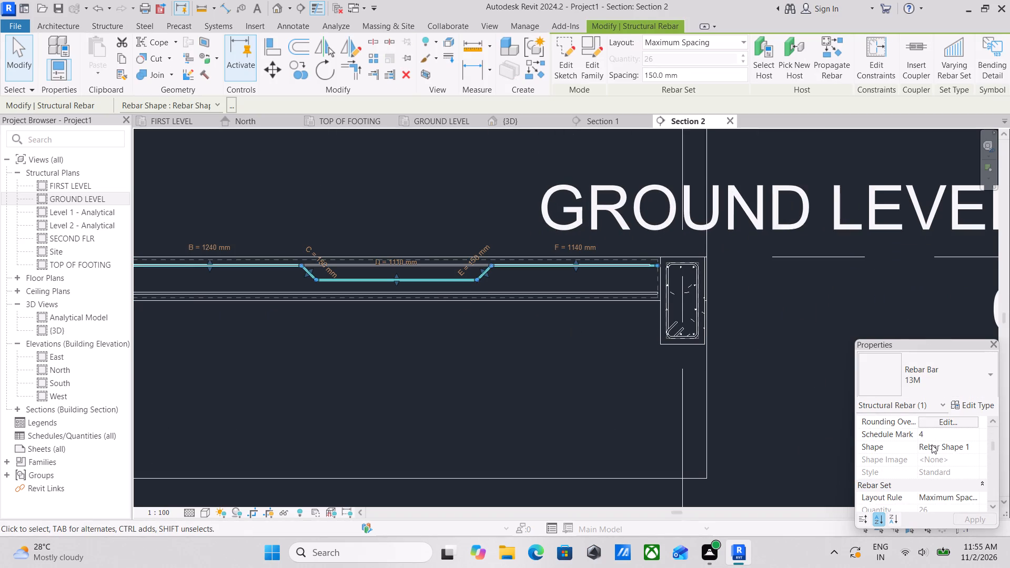
{"action": "scroll", "coordinate": [946, 451], "scroll_direction": "down", "scroll_amount": 1}
{"action": "scroll", "coordinate": [946, 451], "scroll_direction": "up", "scroll_amount": 2}
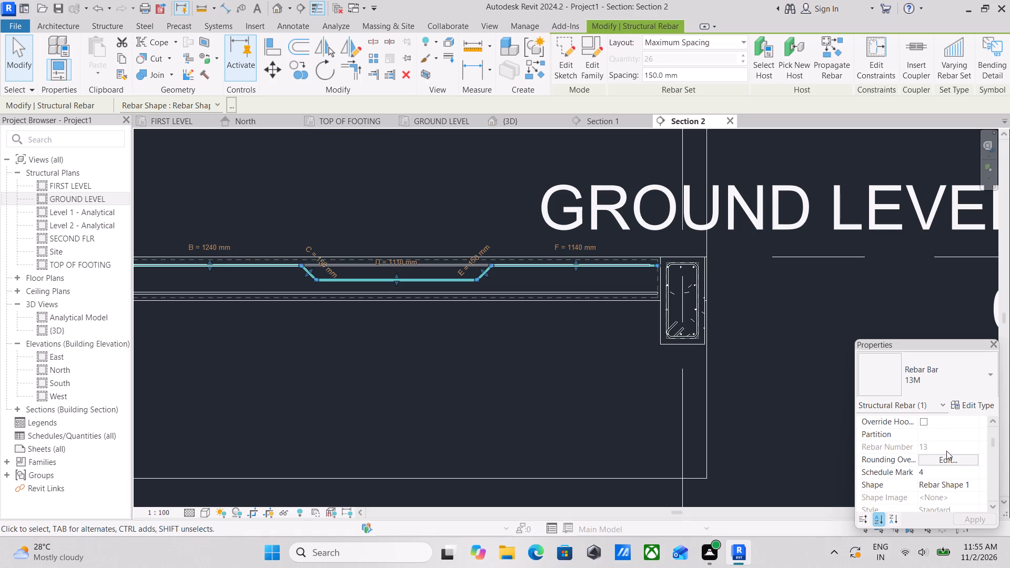
{"action": "scroll", "coordinate": [944, 454], "scroll_direction": "up", "scroll_amount": 3}
{"action": "scroll", "coordinate": [938, 443], "scroll_direction": "down", "scroll_amount": 6}
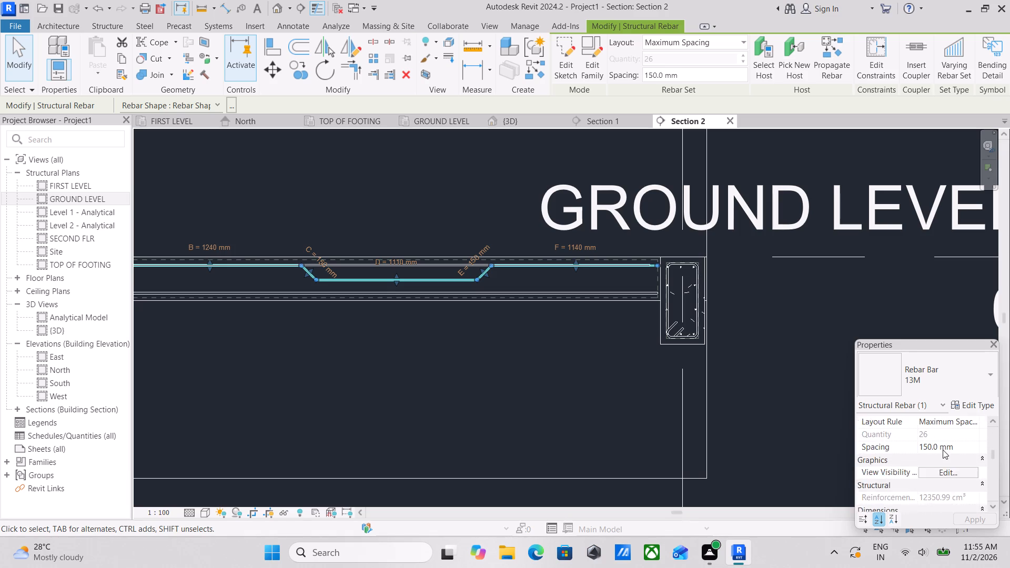
{"action": "scroll", "coordinate": [943, 450], "scroll_direction": "down", "scroll_amount": 1}
{"action": "left_click", "coordinate": [948, 434]}
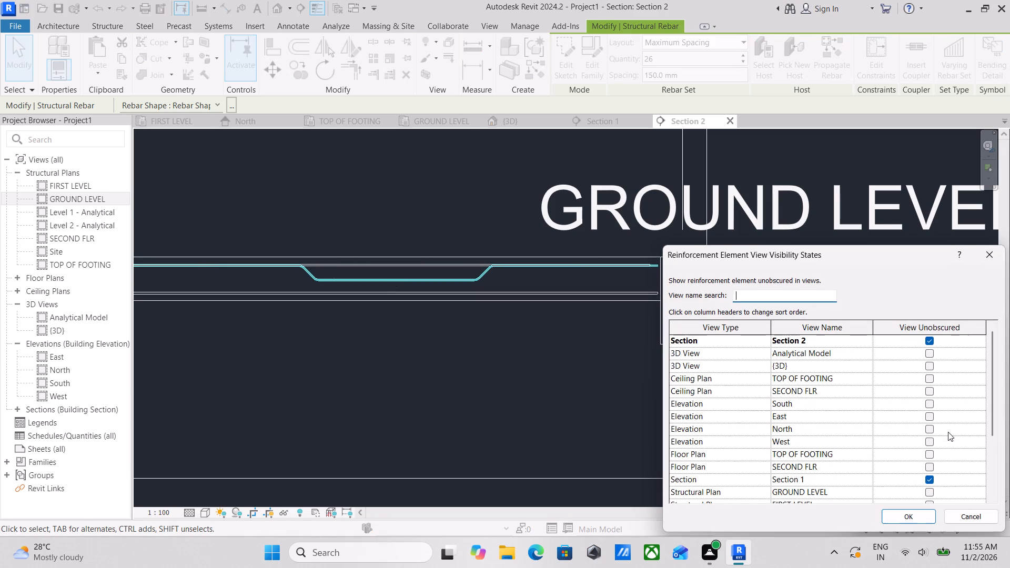
{"action": "left_click", "coordinate": [931, 365]}
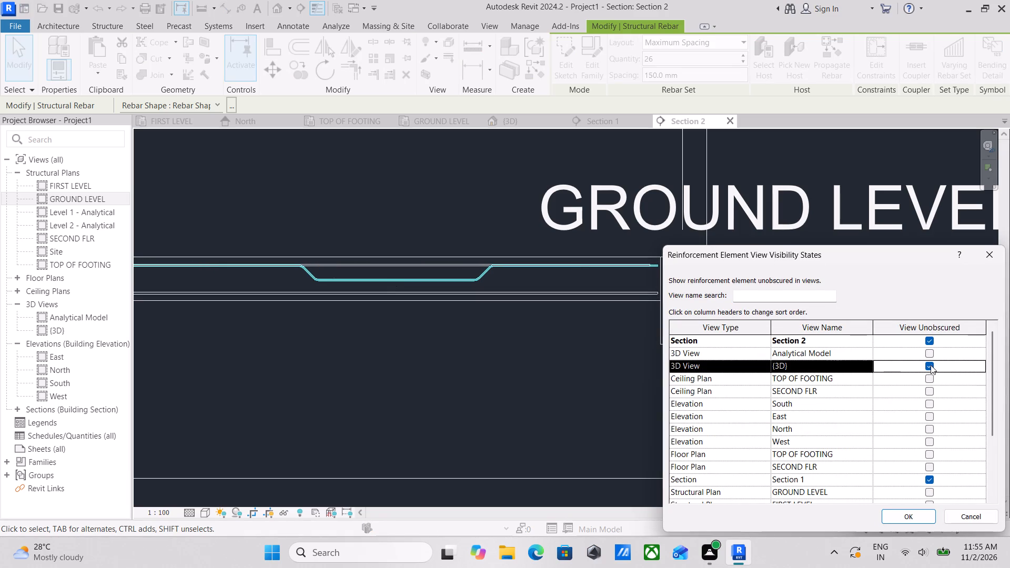
{"action": "left_click", "coordinate": [910, 520]}
{"action": "scroll", "coordinate": [873, 368], "scroll_direction": "down", "scroll_amount": 3}
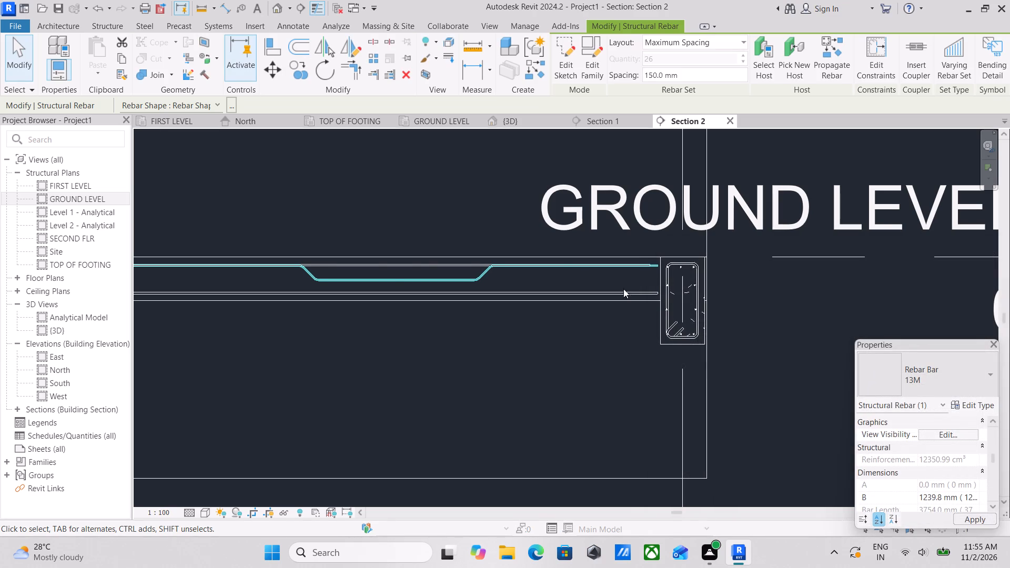
{"action": "key", "text": "Escape"}
Set the straight bottom M_00 13M bar set to show unobscured in the {3D} view.
{"action": "scroll", "coordinate": [440, 276], "scroll_direction": "down", "scroll_amount": 1}
{"action": "left_click", "coordinate": [463, 293]}
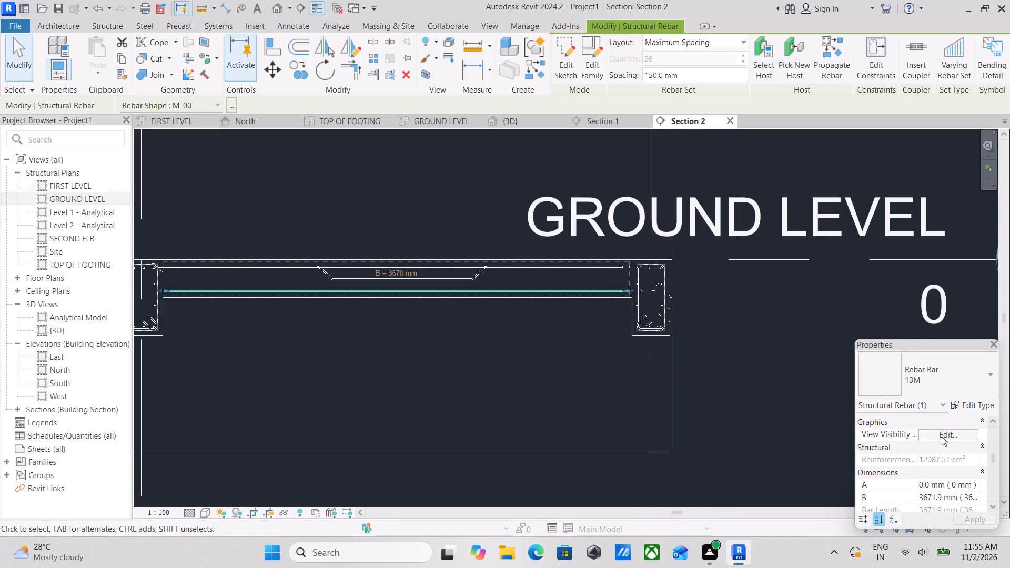
{"action": "left_click", "coordinate": [953, 433]}
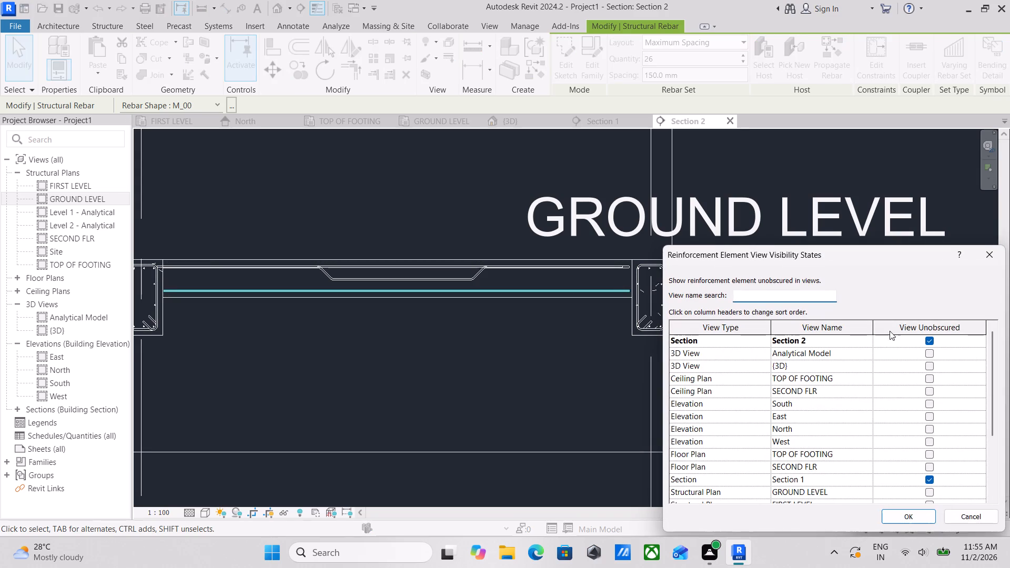
{"action": "left_click", "coordinate": [931, 368]}
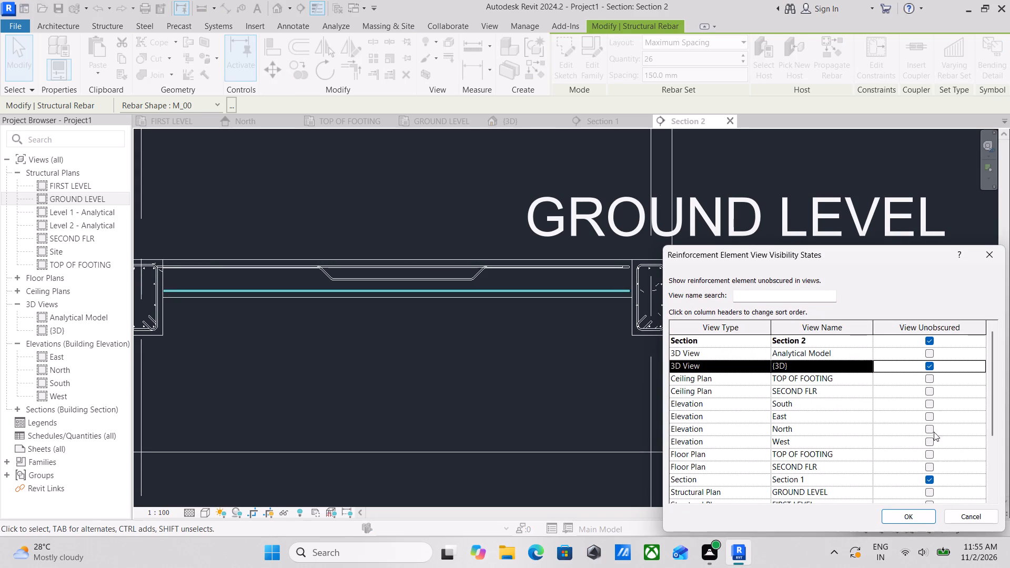
{"action": "left_click", "coordinate": [902, 519]}
{"action": "scroll", "coordinate": [520, 280], "scroll_direction": "up", "scroll_amount": 3}
{"action": "key", "text": "Escape"}
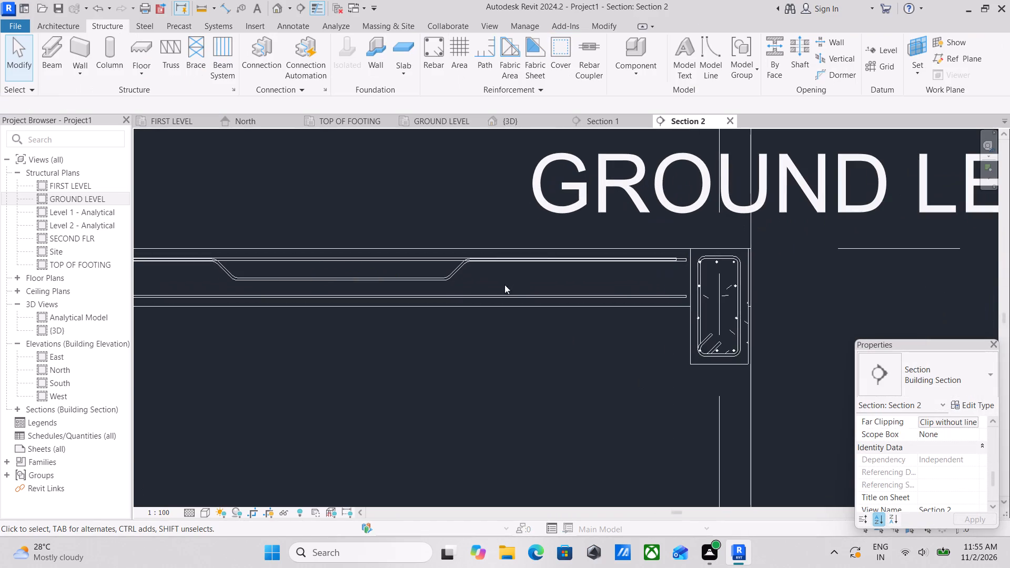
Nudge the straight top 13M bar set upward by three increments, above the cranked bars' upper legs.
{"action": "middle_click_drag", "start_coordinate": [459, 286], "coordinate": [668, 315]}
{"action": "left_click", "coordinate": [578, 290]}
{"action": "middle_click_drag", "start_coordinate": [609, 293], "coordinate": [605, 302]}
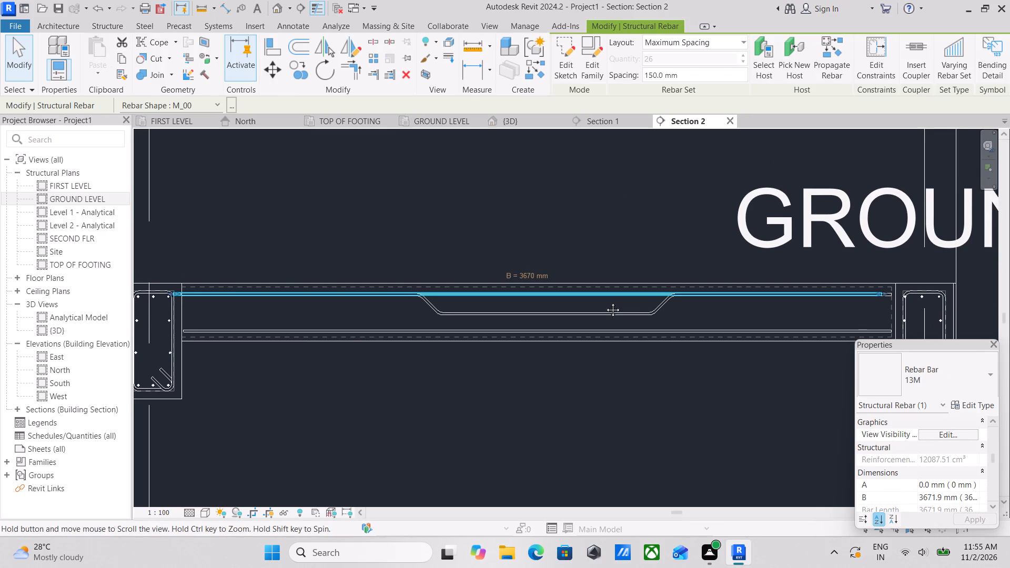
{"action": "middle_click_drag", "start_coordinate": [605, 302], "coordinate": [605, 303]}
{"action": "scroll", "coordinate": [632, 307], "scroll_direction": "down", "scroll_amount": 1}
{"action": "middle_click_drag", "start_coordinate": [632, 307], "coordinate": [617, 318]}
{"action": "scroll", "coordinate": [573, 315], "scroll_direction": "up", "scroll_amount": 3}
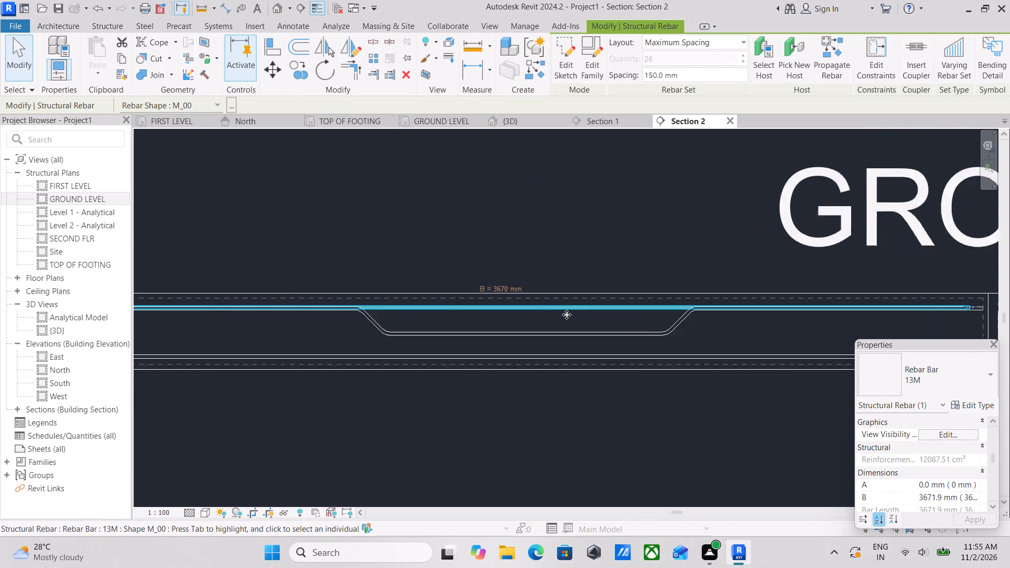
{"action": "scroll", "coordinate": [567, 315], "scroll_direction": "up", "scroll_amount": 1}
{"action": "key", "text": "Up"}
{"action": "key", "text": "Up"}
{"action": "key", "text": "Up"}
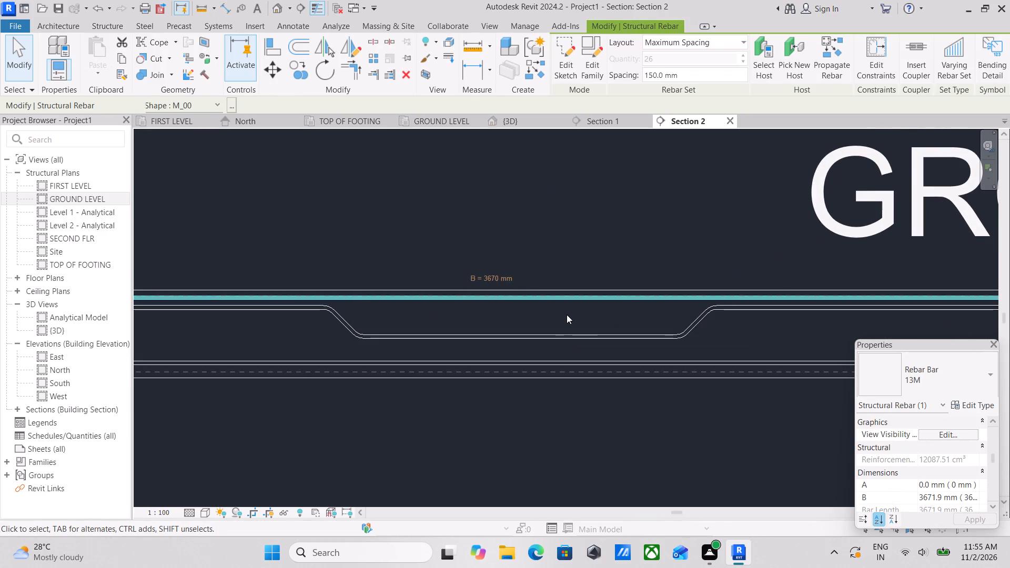
{"action": "scroll", "coordinate": [567, 315], "scroll_direction": "down", "scroll_amount": 1}
{"action": "middle_click_drag", "start_coordinate": [567, 315], "coordinate": [583, 305]}
{"action": "scroll", "coordinate": [569, 307], "scroll_direction": "down", "scroll_amount": 1}
{"action": "key", "text": "Escape"}
Examine the cranked bars and the straight top and bottom bars along the slab section between the two beams.
{"action": "left_click", "coordinate": [572, 341]}
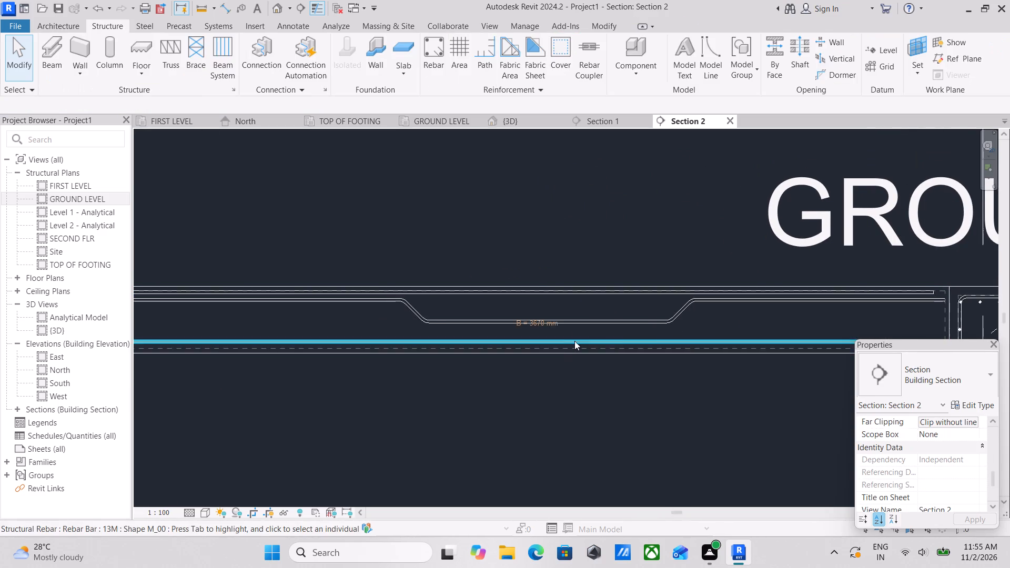
{"action": "scroll", "coordinate": [653, 330], "scroll_direction": "down", "scroll_amount": 3}
{"action": "middle_click_drag", "start_coordinate": [653, 330], "coordinate": [625, 321]}
{"action": "left_click", "coordinate": [638, 309]}
{"action": "scroll", "coordinate": [837, 343], "scroll_direction": "down", "scroll_amount": 3}
{"action": "middle_click_drag", "start_coordinate": [867, 354], "coordinate": [819, 338]}
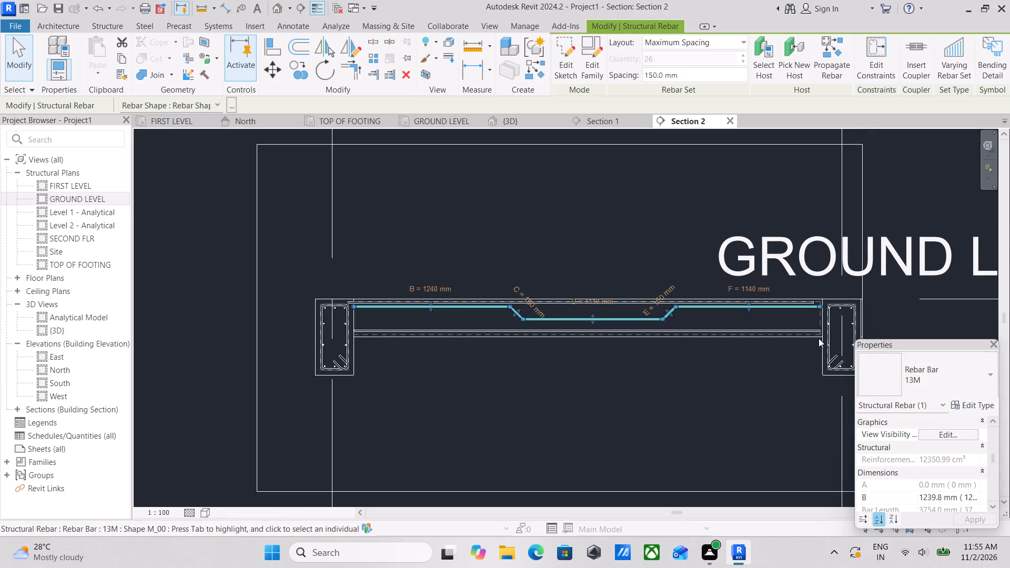
{"action": "middle_click_drag", "start_coordinate": [819, 338], "coordinate": [796, 329]}
{"action": "key", "text": "Escape"}
{"action": "scroll", "coordinate": [711, 323], "scroll_direction": "up", "scroll_amount": 2}
{"action": "middle_click_drag", "start_coordinate": [709, 321], "coordinate": [627, 314]}
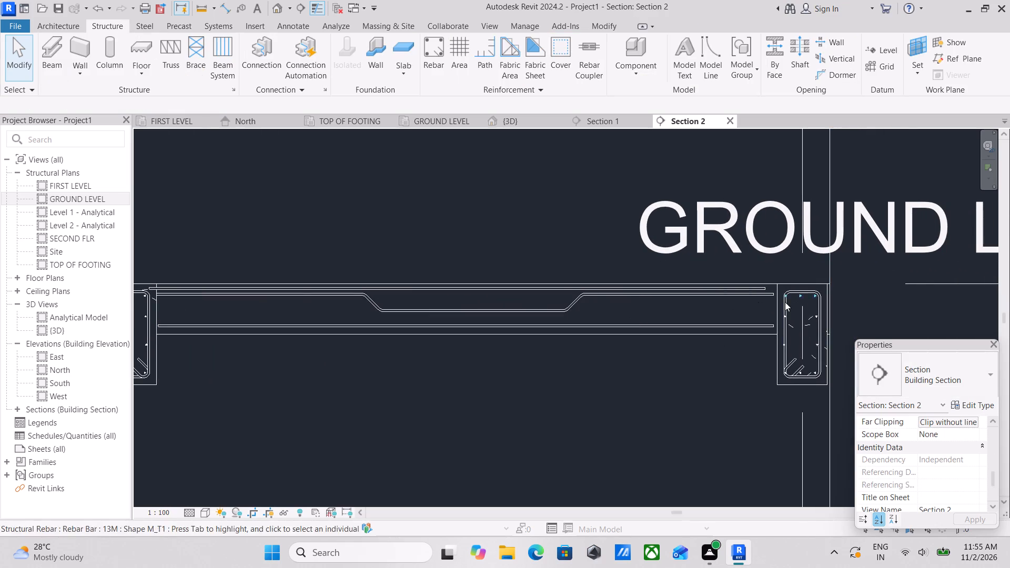
{"action": "scroll", "coordinate": [757, 302], "scroll_direction": "up", "scroll_amount": 2}
{"action": "middle_click_drag", "start_coordinate": [743, 299], "coordinate": [754, 302]}
{"action": "scroll", "coordinate": [645, 316], "scroll_direction": "down", "scroll_amount": 2}
{"action": "middle_click_drag", "start_coordinate": [644, 316], "coordinate": [735, 319]}
{"action": "scroll", "coordinate": [613, 320], "scroll_direction": "down", "scroll_amount": 2}
{"action": "middle_click_drag", "start_coordinate": [613, 320], "coordinate": [643, 334]}
Inspect the reinforced slab bay's cranked and straight bars from an angled view in the {3D} view.
{"action": "left_click", "coordinate": [498, 121]}
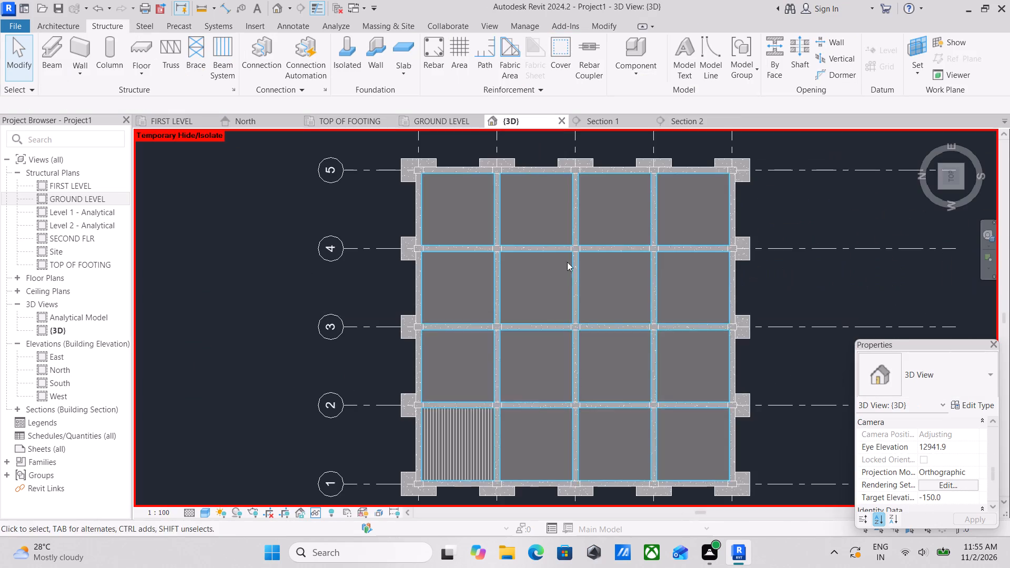
{"action": "scroll", "coordinate": [572, 277], "scroll_direction": "down", "scroll_amount": 2}
{"action": "scroll", "coordinate": [534, 329], "scroll_direction": "down", "scroll_amount": 1}
{"action": "middle_click_drag", "start_coordinate": [517, 372], "coordinate": [529, 140], "text": "shift"}
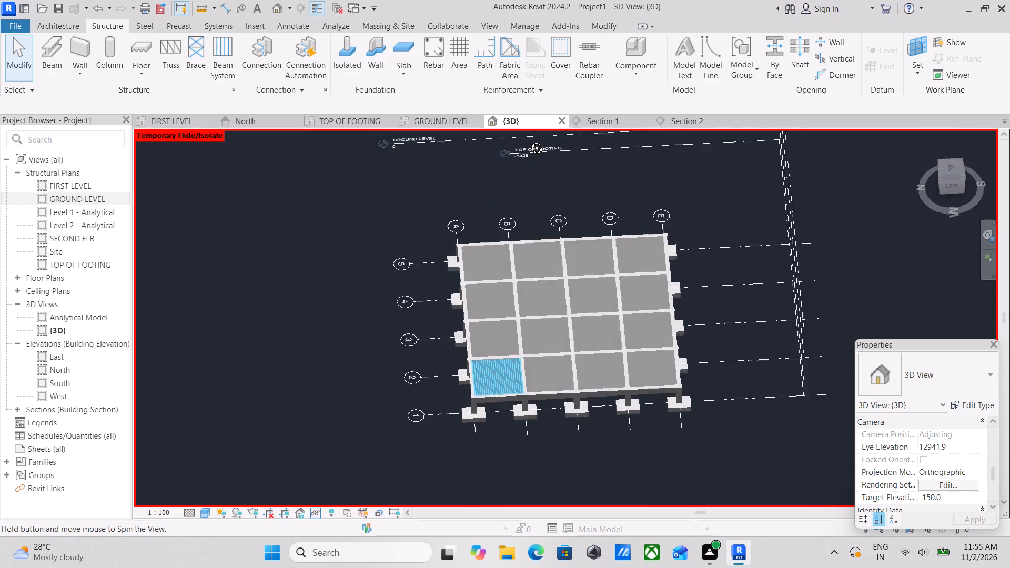
{"action": "middle_click_drag", "start_coordinate": [529, 140], "coordinate": [540, 95], "text": "shift"}
{"action": "scroll", "coordinate": [555, 386], "scroll_direction": "up", "scroll_amount": 19}
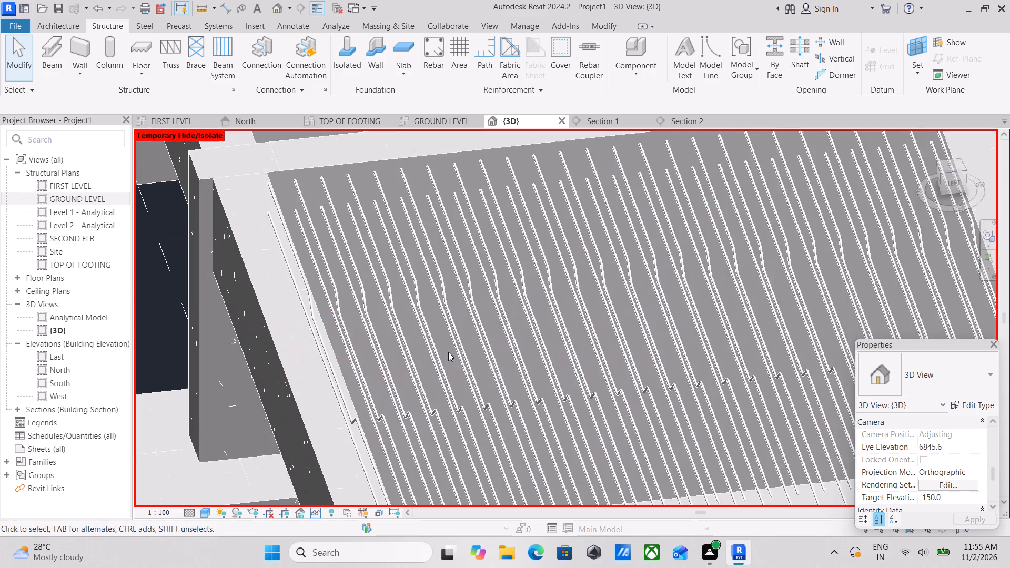
{"action": "scroll", "coordinate": [448, 352], "scroll_direction": "down", "scroll_amount": 3}
Return to Section 2 and select the cranked 13M bar set in the slab.
{"action": "left_click", "coordinate": [674, 120]}
{"action": "scroll", "coordinate": [629, 257], "scroll_direction": "down", "scroll_amount": 1}
{"action": "left_click", "coordinate": [613, 323]}
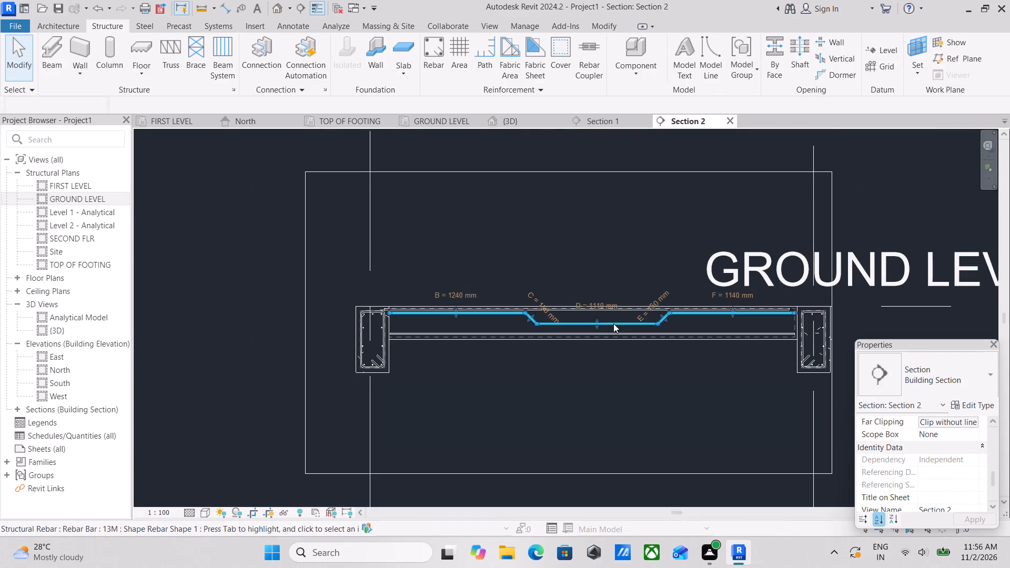
{"action": "scroll", "coordinate": [673, 288], "scroll_direction": "up", "scroll_amount": 1}
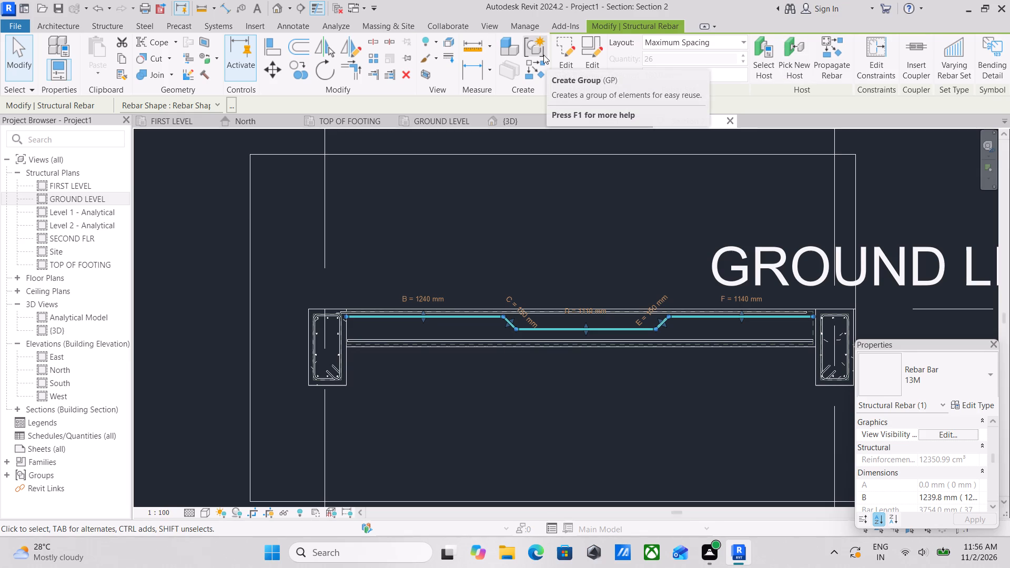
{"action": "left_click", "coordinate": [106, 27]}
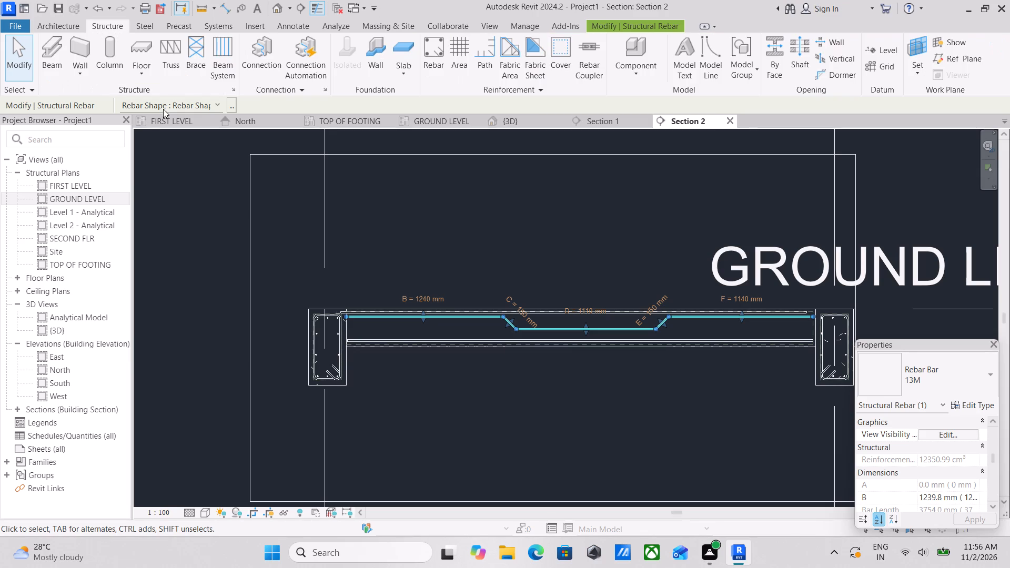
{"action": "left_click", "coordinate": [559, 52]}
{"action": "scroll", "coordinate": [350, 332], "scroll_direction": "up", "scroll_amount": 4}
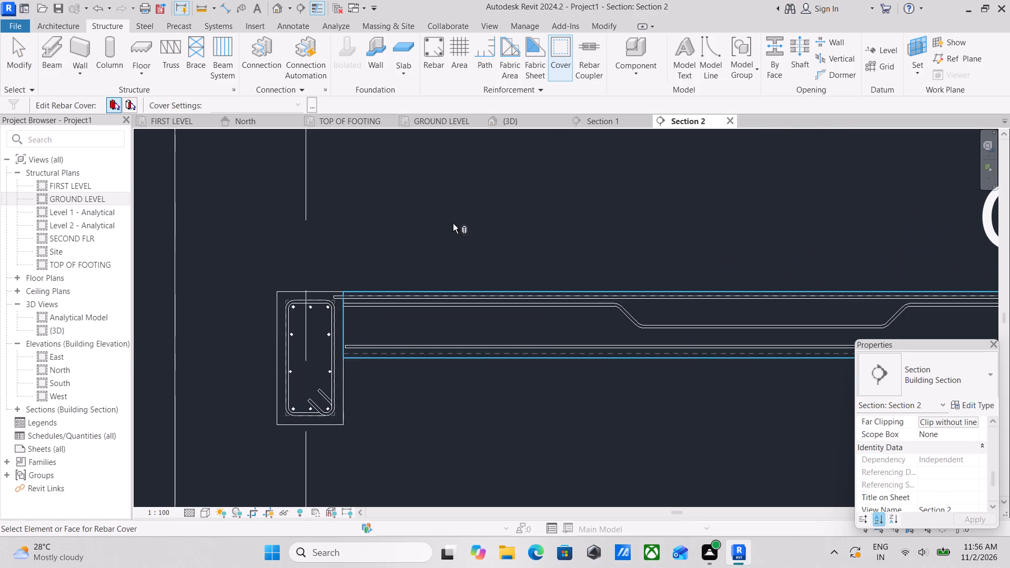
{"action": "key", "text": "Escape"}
Review the rebar set layout options for the cranked 13M bar set.
{"action": "scroll", "coordinate": [603, 333], "scroll_direction": "up", "scroll_amount": 2}
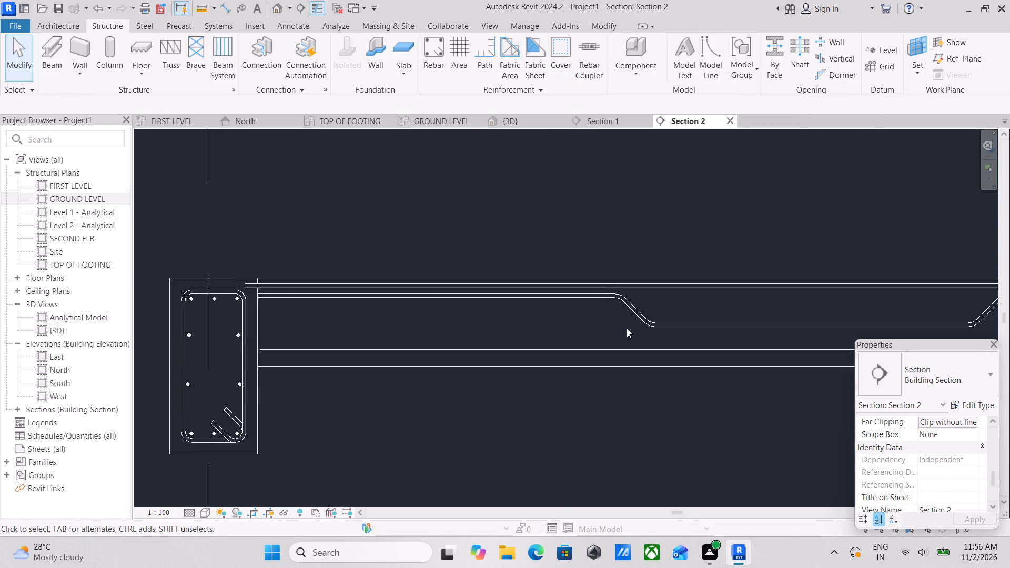
{"action": "scroll", "coordinate": [627, 328], "scroll_direction": "up", "scroll_amount": 1}
{"action": "left_click", "coordinate": [660, 317]}
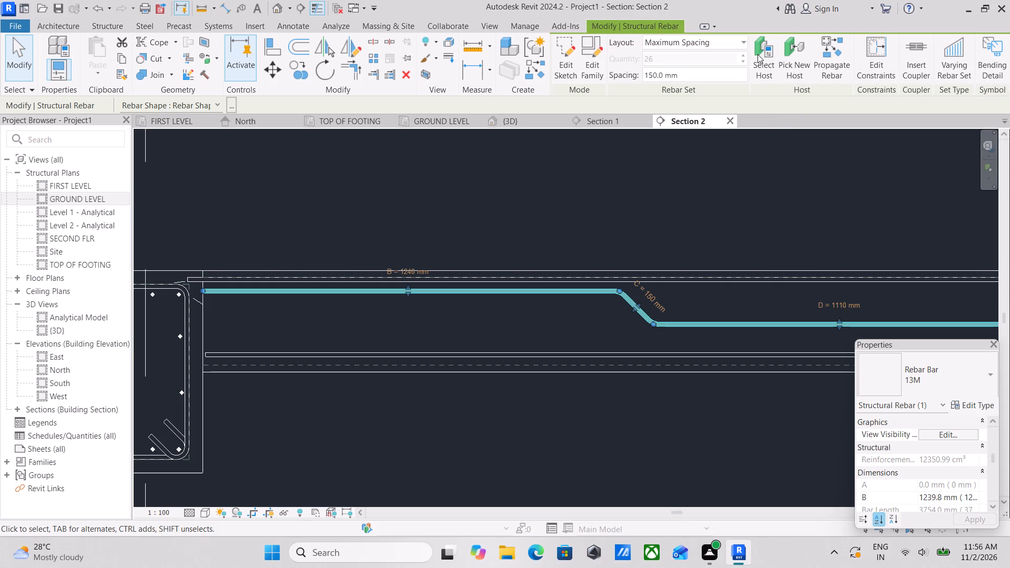
{"action": "scroll", "coordinate": [649, 275], "scroll_direction": "down", "scroll_amount": 1}
{"action": "middle_click_drag", "start_coordinate": [649, 275], "coordinate": [527, 250]}
{"action": "key", "text": "Escape"}
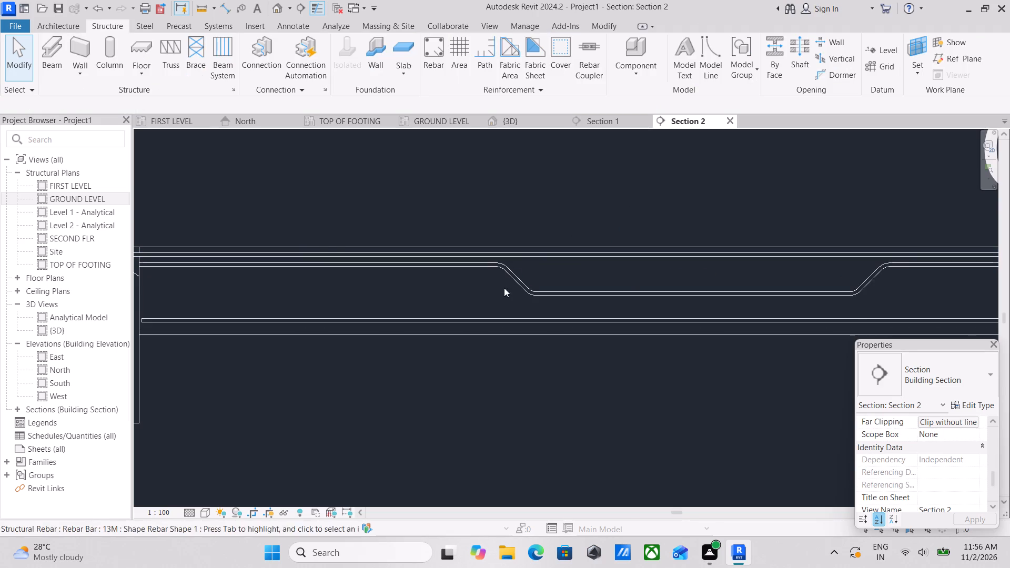
{"action": "left_click", "coordinate": [511, 276]}
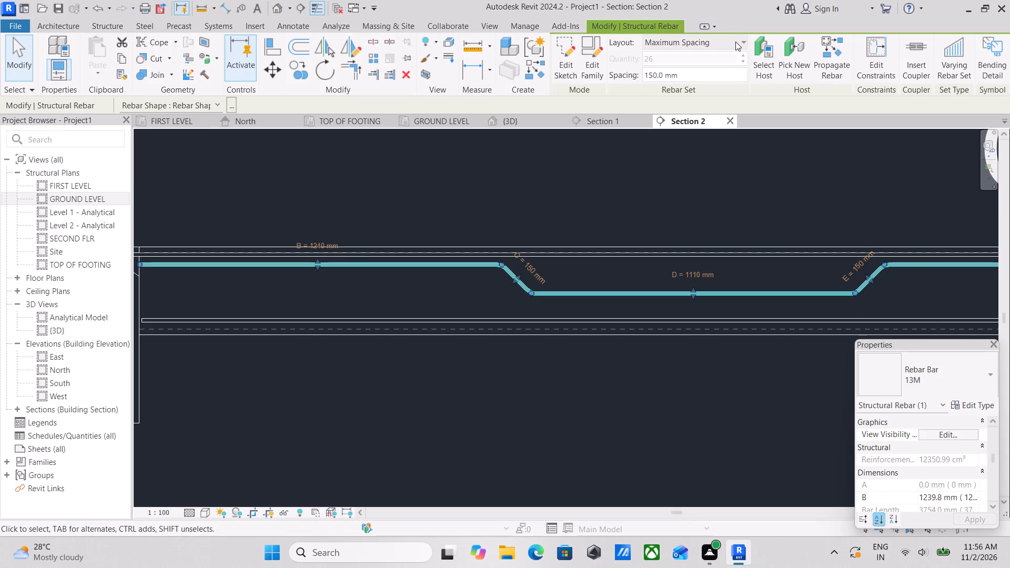
{"action": "left_click", "coordinate": [735, 42]}
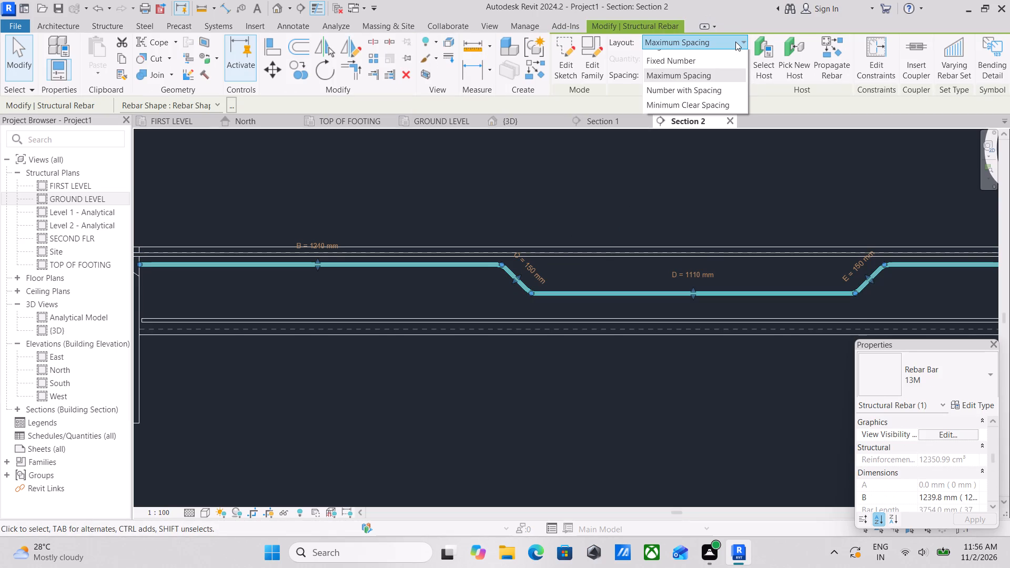
{"action": "left_click", "coordinate": [735, 42]}
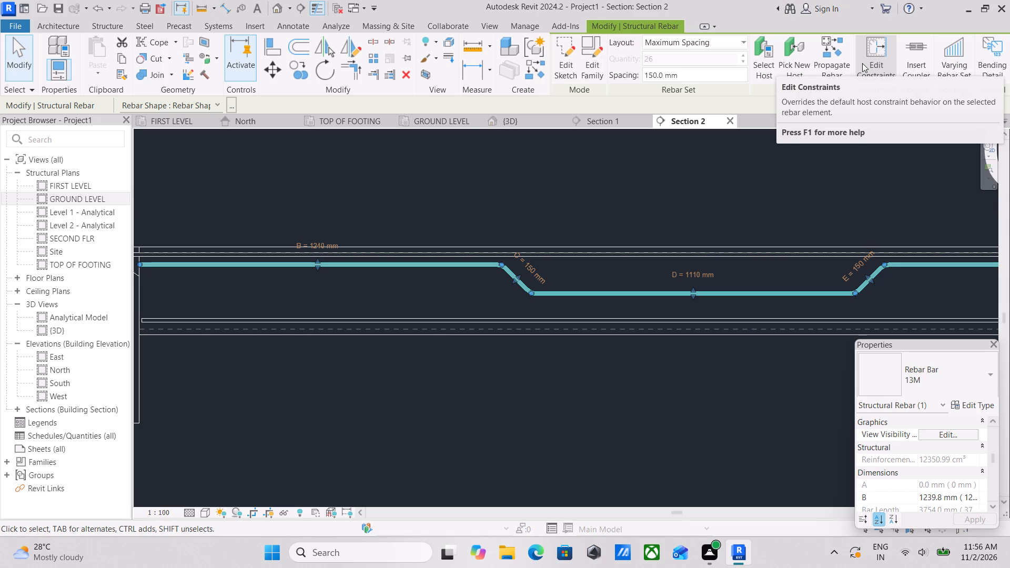
{"action": "scroll", "coordinate": [671, 62], "scroll_direction": "up", "scroll_amount": 1}
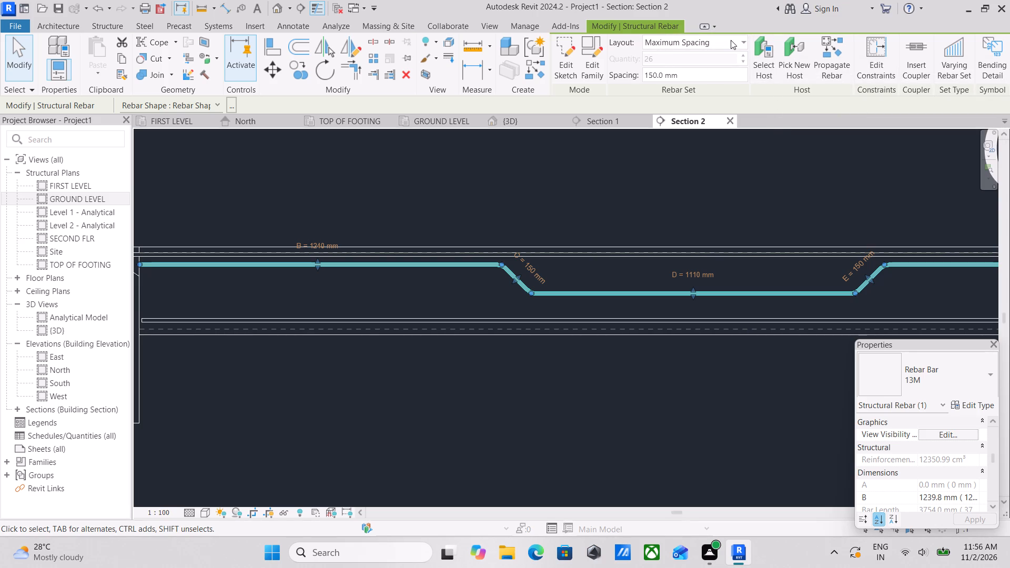
{"action": "key", "text": "Escape"}
Examine the cranked bars' bends and ends against the straight bars along the slab, and select the cranked bar set.
{"action": "scroll", "coordinate": [623, 332], "scroll_direction": "up", "scroll_amount": 3}
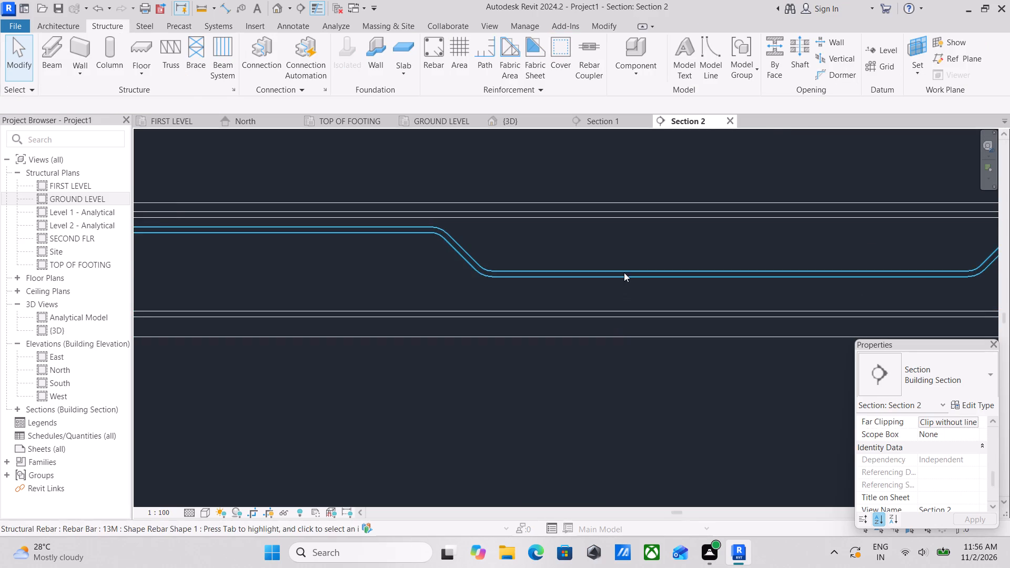
{"action": "left_click", "coordinate": [624, 272]}
{"action": "scroll", "coordinate": [633, 265], "scroll_direction": "down", "scroll_amount": 3}
{"action": "middle_click_drag", "start_coordinate": [633, 265], "coordinate": [509, 282]}
{"action": "key", "text": "Escape"}
{"action": "scroll", "coordinate": [601, 255], "scroll_direction": "down", "scroll_amount": 2}
{"action": "middle_click_drag", "start_coordinate": [601, 256], "coordinate": [656, 298]}
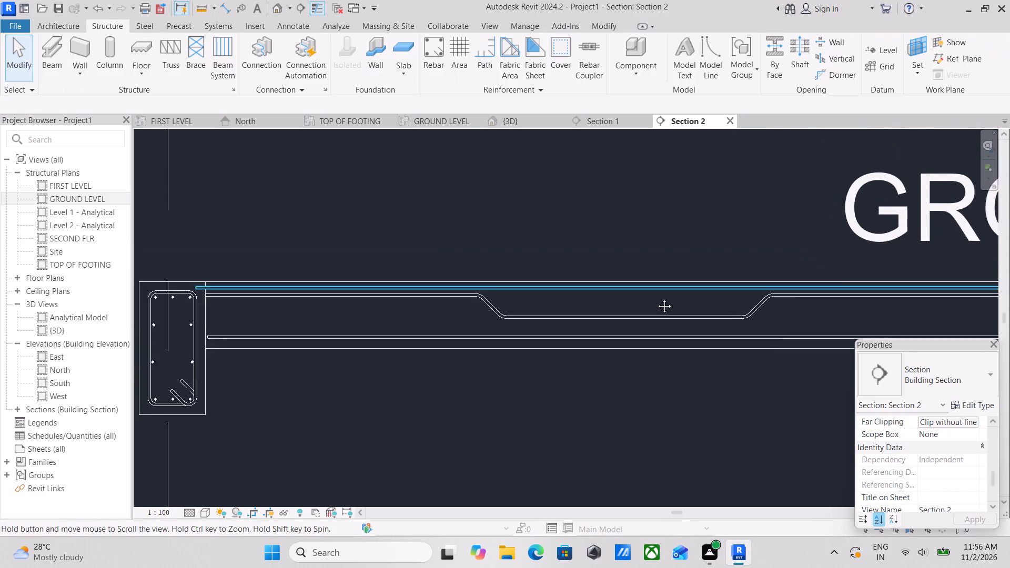
{"action": "middle_click_drag", "start_coordinate": [656, 298], "coordinate": [660, 300]}
{"action": "scroll", "coordinate": [728, 328], "scroll_direction": "down", "scroll_amount": 1}
{"action": "middle_click_drag", "start_coordinate": [728, 328], "coordinate": [656, 320]}
{"action": "scroll", "coordinate": [865, 300], "scroll_direction": "up", "scroll_amount": 3}
{"action": "left_click", "coordinate": [882, 299]}
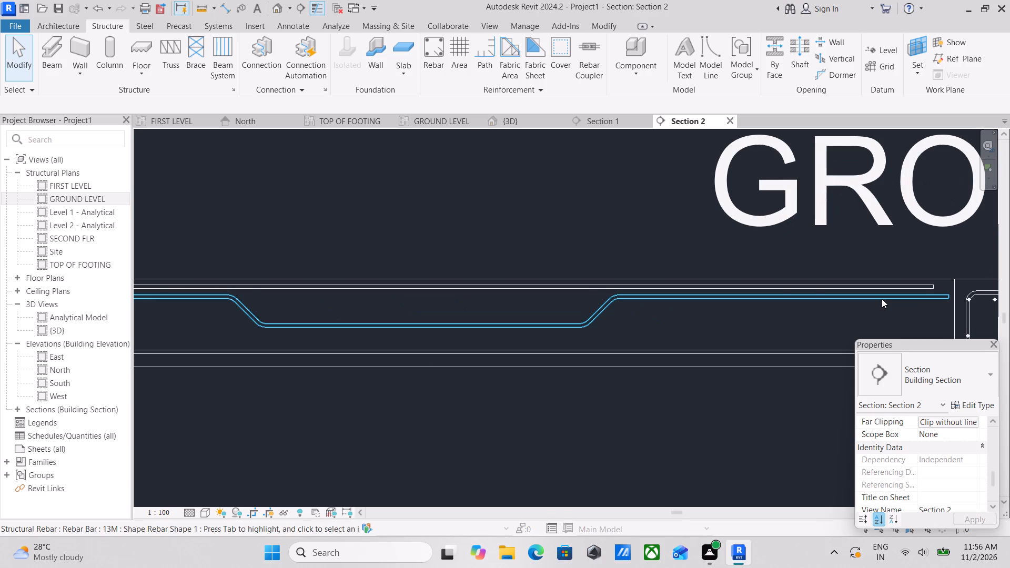
Examine the cranked 13M bar set across the slab between its two supporting beams in Section 2.
{"action": "scroll", "coordinate": [753, 268], "scroll_direction": "down", "scroll_amount": 2}
{"action": "middle_click_drag", "start_coordinate": [743, 263], "coordinate": [843, 343]}
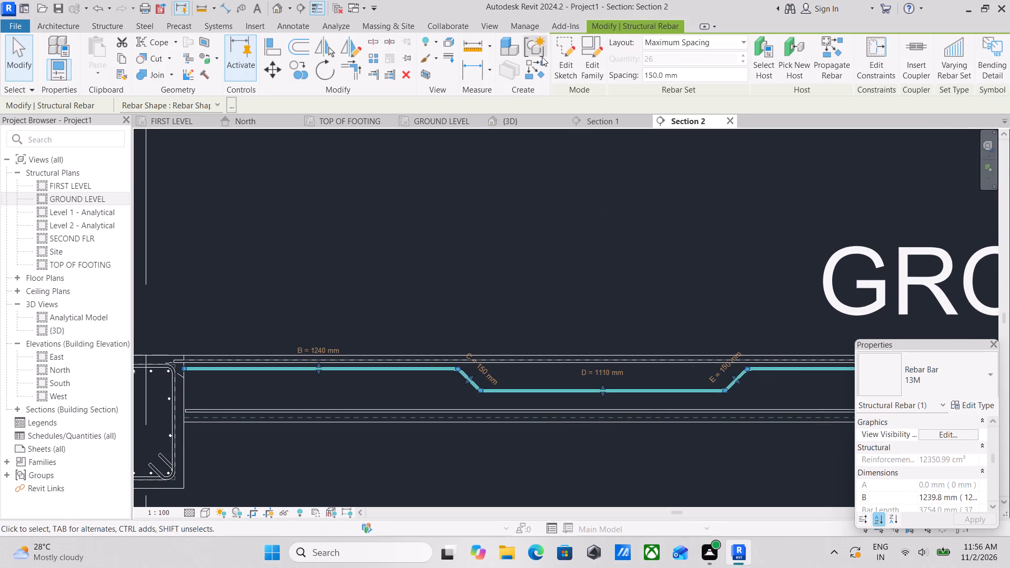
{"action": "key", "text": "Escape"}
{"action": "scroll", "coordinate": [675, 268], "scroll_direction": "down", "scroll_amount": 3}
{"action": "middle_click_drag", "start_coordinate": [675, 268], "coordinate": [700, 246]}
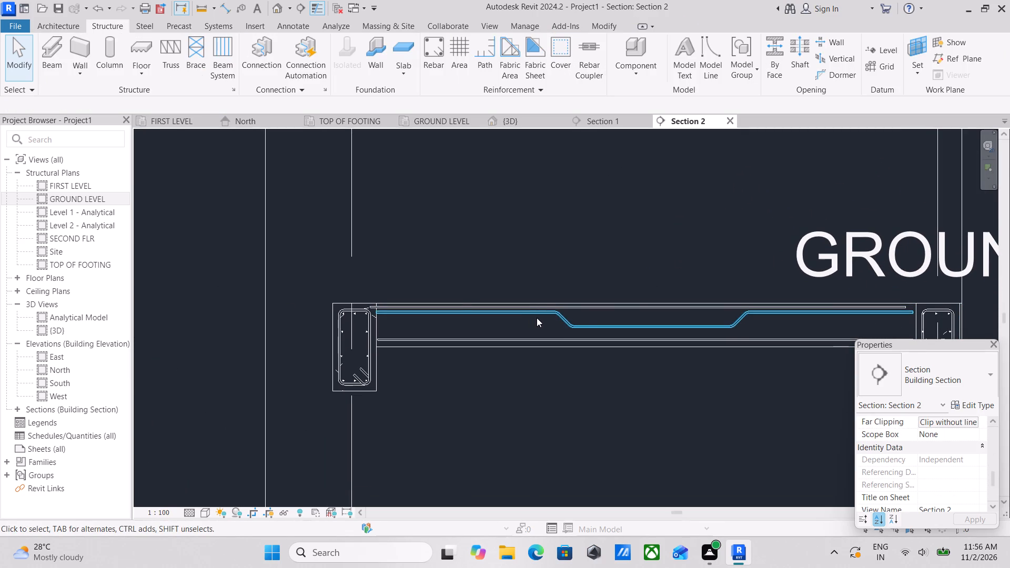
{"action": "left_click", "coordinate": [537, 318]}
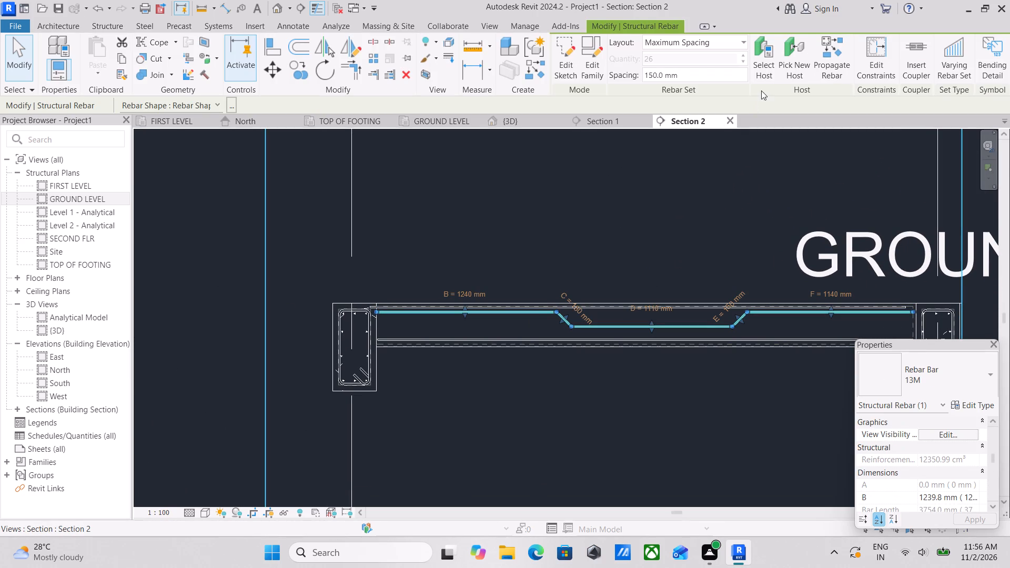
{"action": "key", "text": "Escape"}
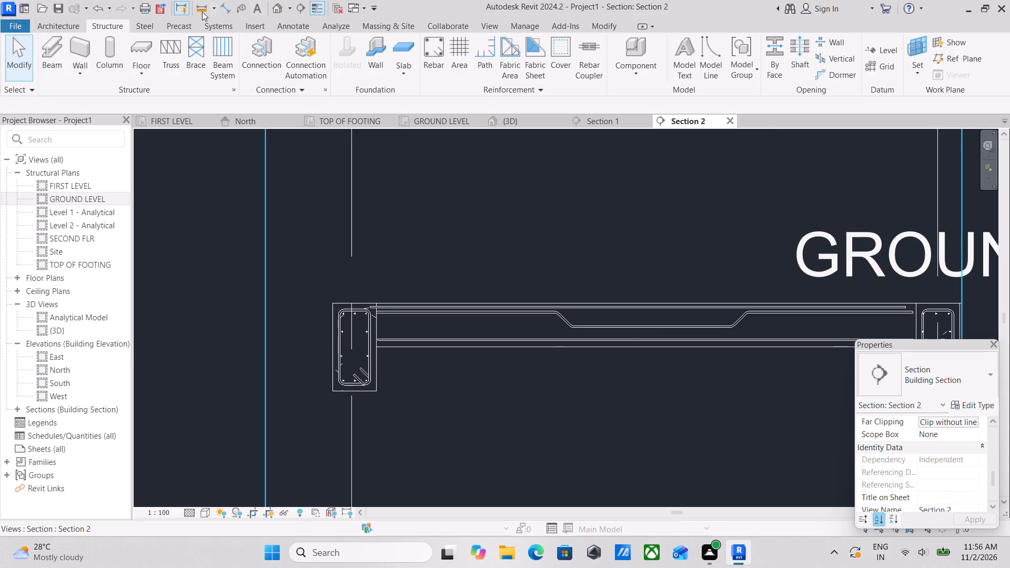
{"action": "middle_click_drag", "start_coordinate": [658, 286], "coordinate": [593, 265]}
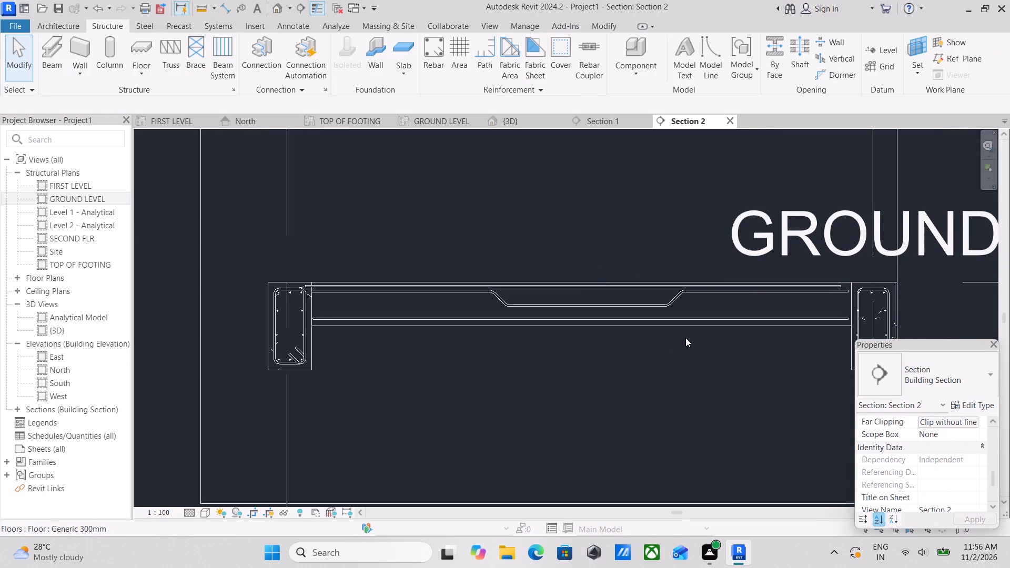
{"action": "left_click", "coordinate": [671, 301]}
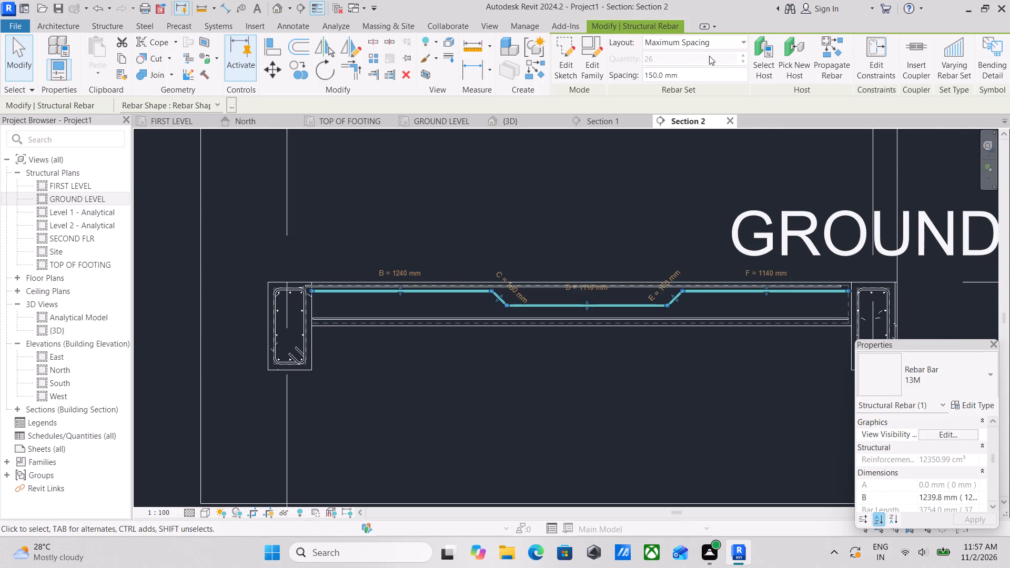
Place a straight M_00 13M bar perpendicular to cover in the slab, about 56 mm from the beam face and 208 mm below the slab top.
{"action": "left_click", "coordinate": [107, 24]}
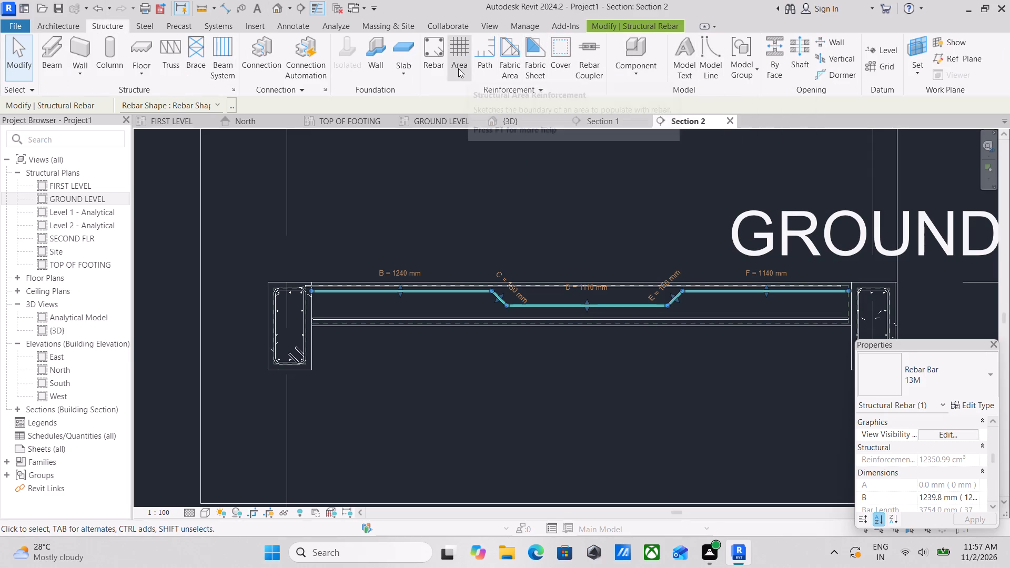
{"action": "left_click", "coordinate": [432, 57]}
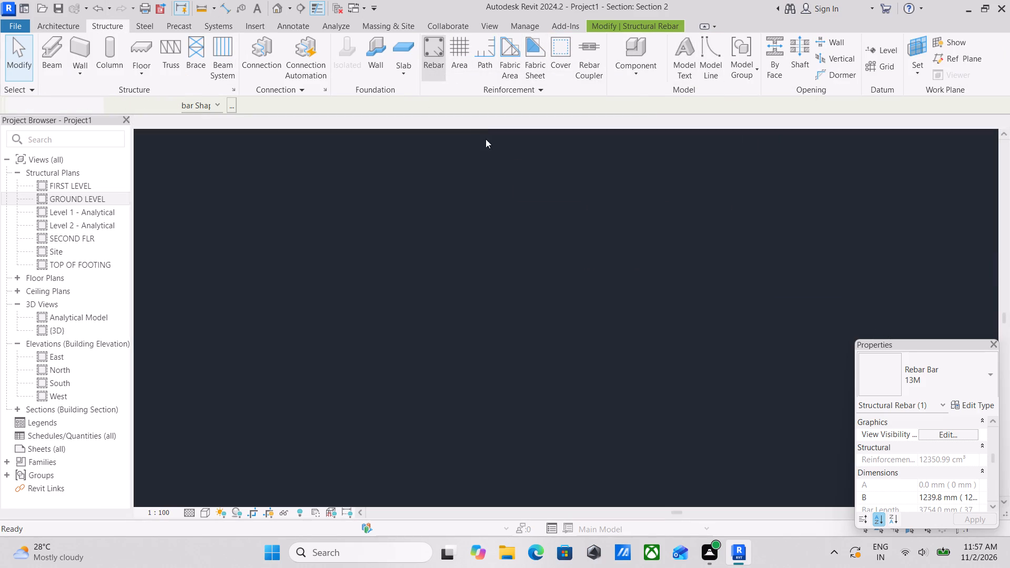
{"action": "scroll", "coordinate": [618, 270], "scroll_direction": "up", "scroll_amount": 1}
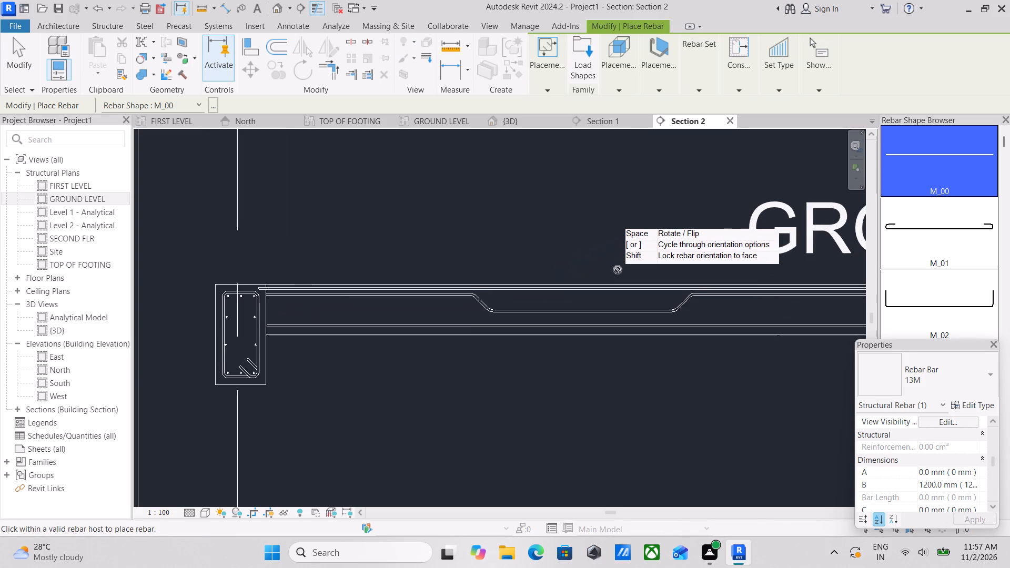
{"action": "scroll", "coordinate": [618, 270], "scroll_direction": "up", "scroll_amount": 1}
{"action": "left_click", "coordinate": [656, 92]}
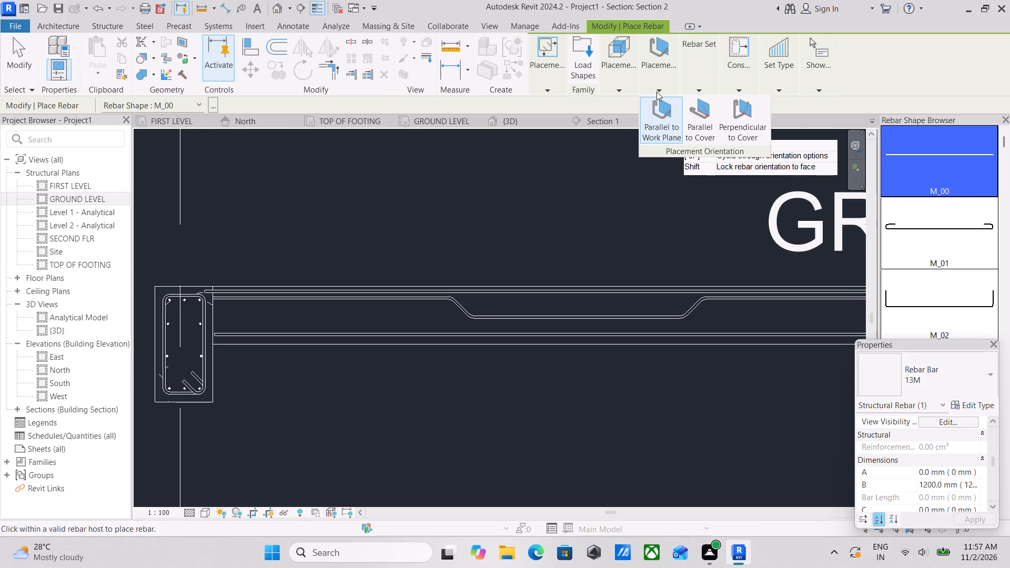
{"action": "left_click", "coordinate": [748, 123]}
{"action": "scroll", "coordinate": [224, 340], "scroll_direction": "up", "scroll_amount": 4}
{"action": "left_click", "coordinate": [223, 317]}
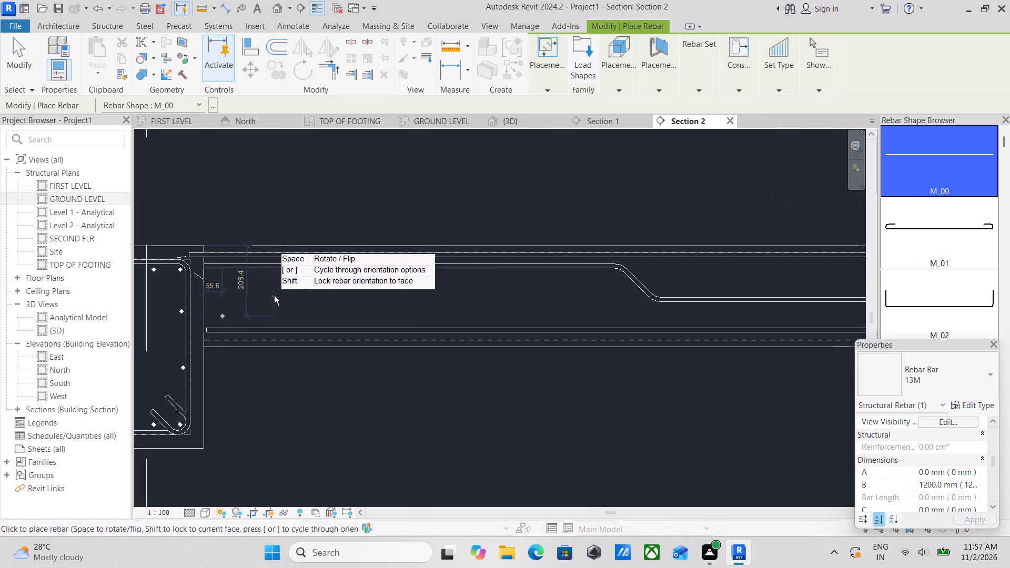
{"action": "scroll", "coordinate": [255, 303], "scroll_direction": "down", "scroll_amount": 2}
{"action": "middle_click_drag", "start_coordinate": [255, 303], "coordinate": [325, 294]}
{"action": "key", "text": "Escape"}
Nudge the new bar down and toward the beam, to about 43 mm from the beam face and 79 mm above the slab underside.
{"action": "scroll", "coordinate": [291, 303], "scroll_direction": "up", "scroll_amount": 8}
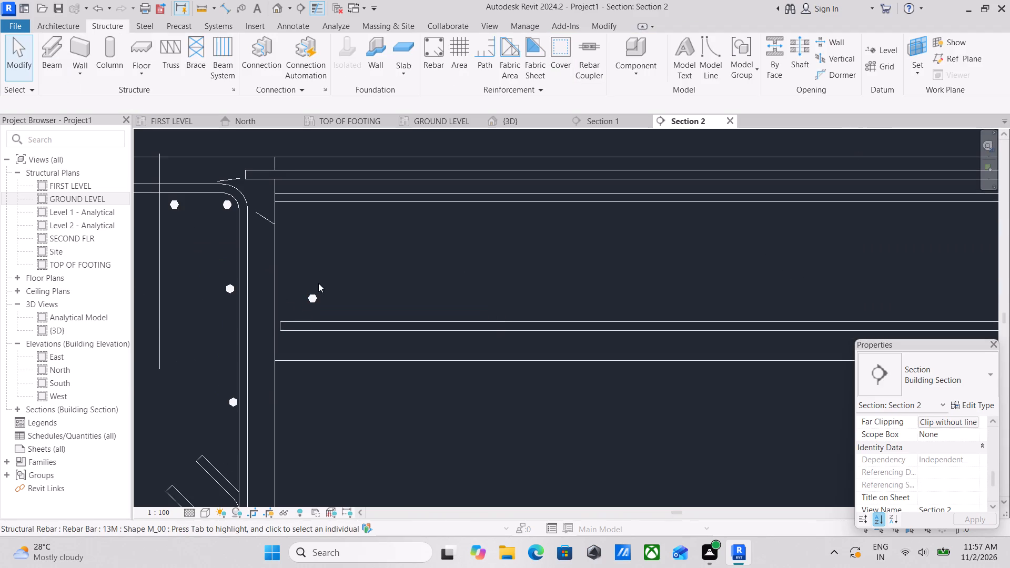
{"action": "scroll", "coordinate": [310, 323], "scroll_direction": "up", "scroll_amount": 4}
{"action": "left_click", "coordinate": [312, 280]}
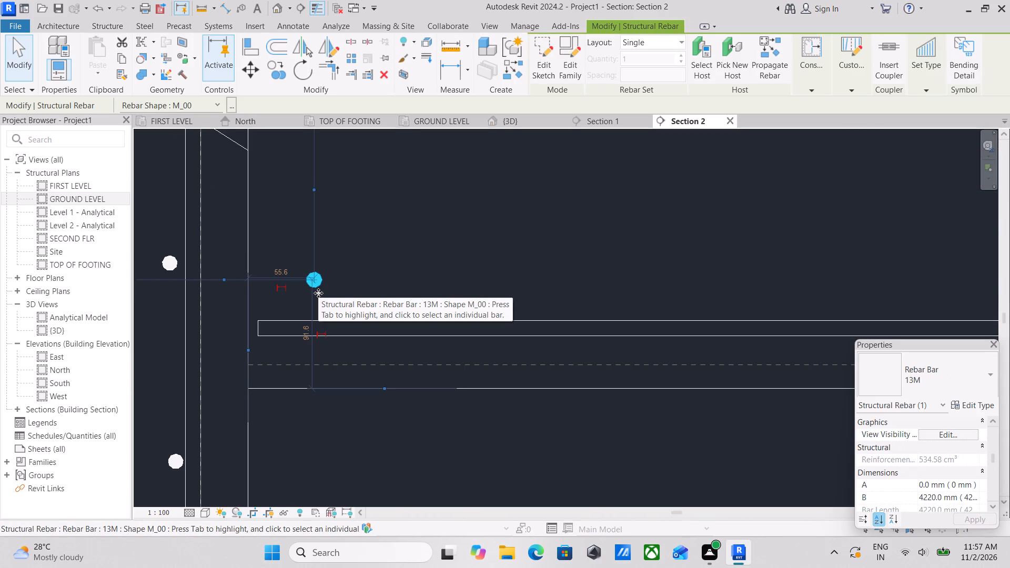
{"action": "key", "text": "Down"}
{"action": "key", "text": "Down"}
{"action": "key", "text": "Down"}
{"action": "key", "text": "Down"}
{"action": "key", "text": "Left"}
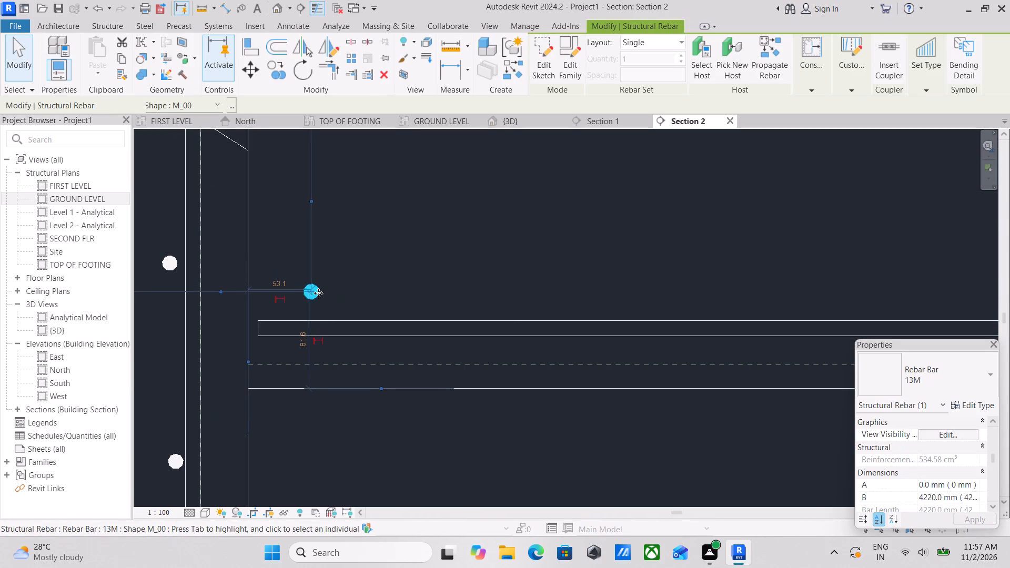
{"action": "key", "text": "Left"}
{"action": "key", "text": "Left"}
{"action": "key", "text": "Left"}
{"action": "key", "text": "Down"}
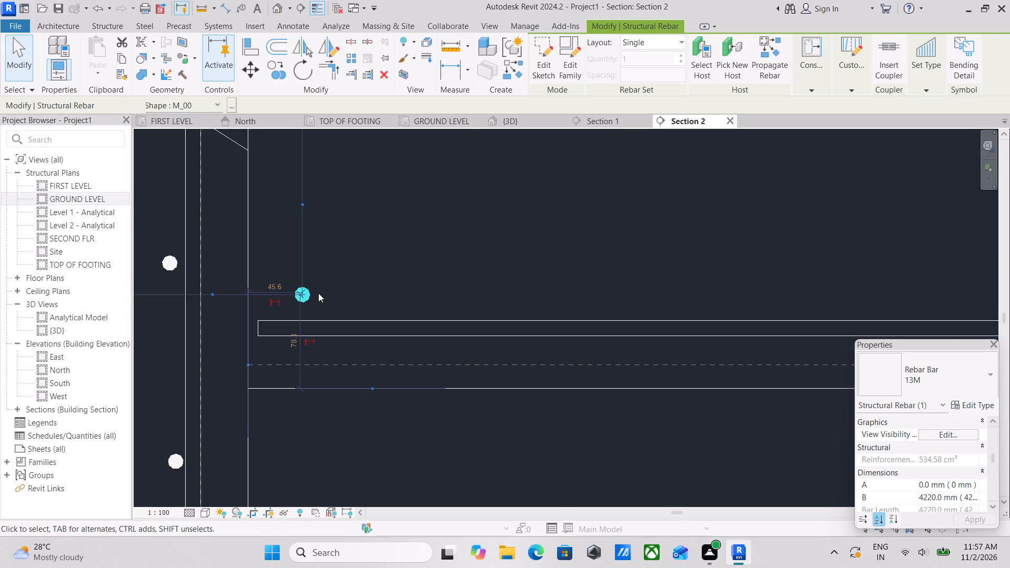
{"action": "key", "text": "Left"}
{"action": "scroll", "coordinate": [328, 291], "scroll_direction": "down", "scroll_amount": 2}
{"action": "middle_click_drag", "start_coordinate": [328, 291], "coordinate": [429, 334]}
{"action": "scroll", "coordinate": [430, 332], "scroll_direction": "down", "scroll_amount": 2}
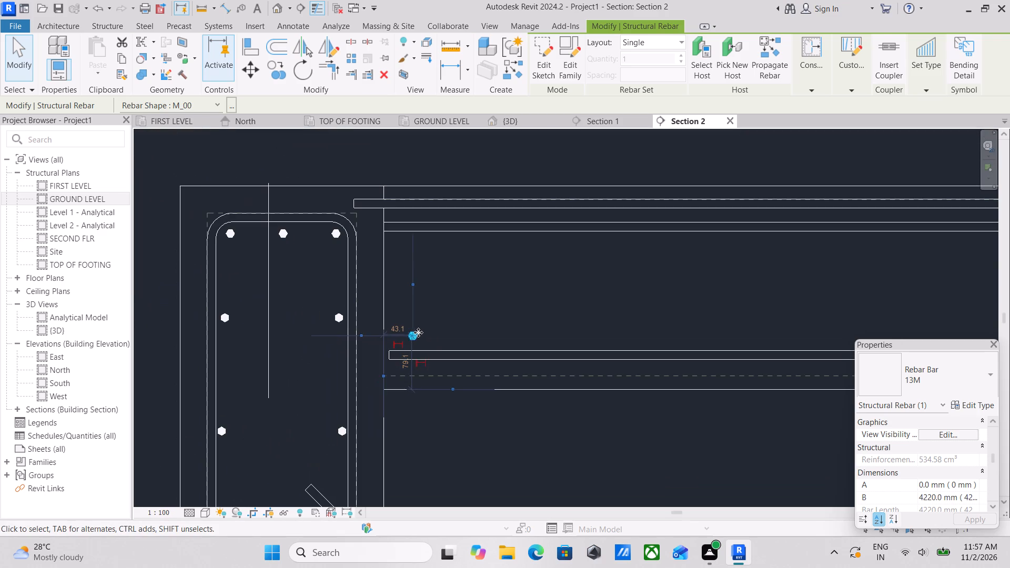
{"action": "key", "text": "Escape"}
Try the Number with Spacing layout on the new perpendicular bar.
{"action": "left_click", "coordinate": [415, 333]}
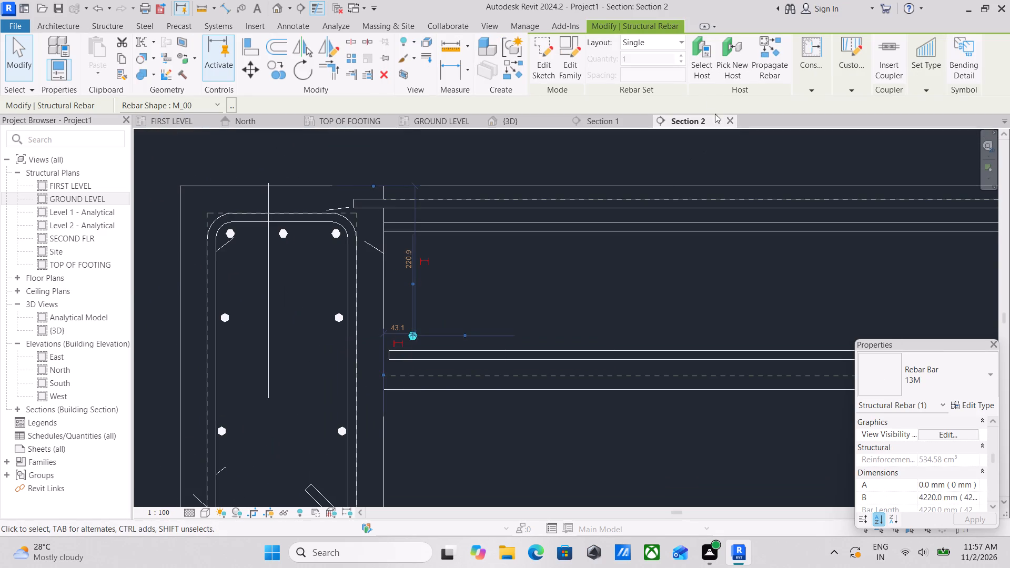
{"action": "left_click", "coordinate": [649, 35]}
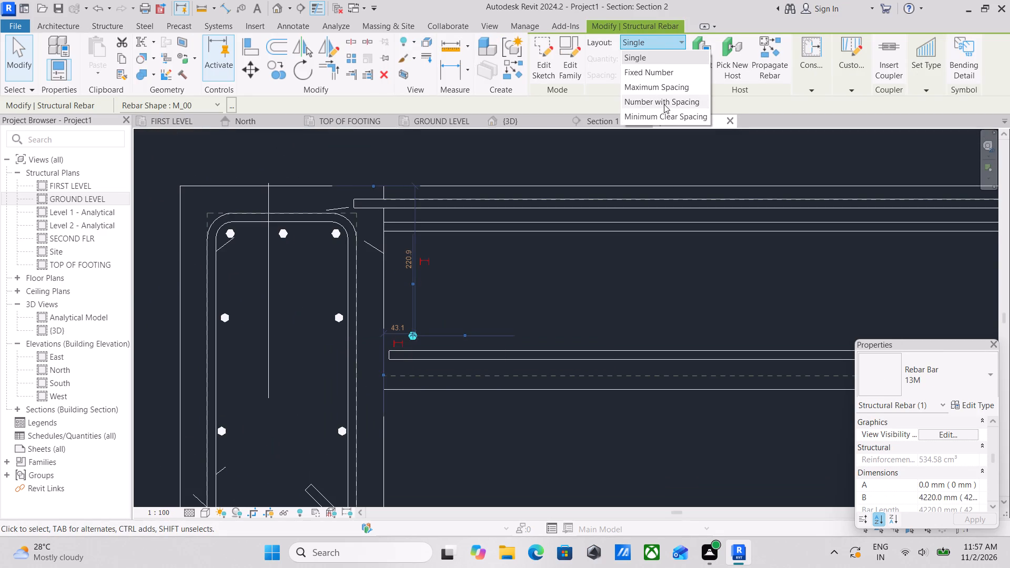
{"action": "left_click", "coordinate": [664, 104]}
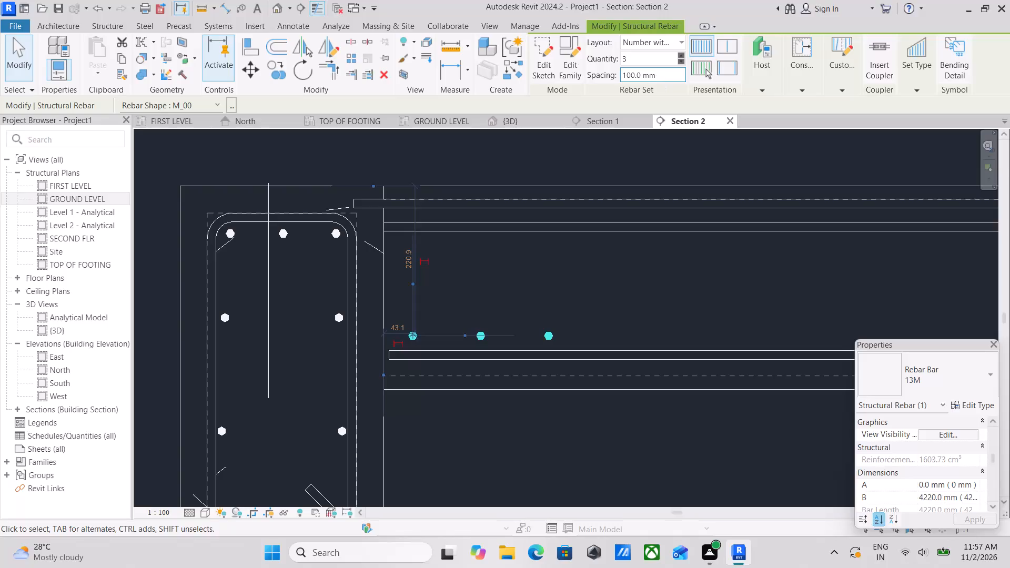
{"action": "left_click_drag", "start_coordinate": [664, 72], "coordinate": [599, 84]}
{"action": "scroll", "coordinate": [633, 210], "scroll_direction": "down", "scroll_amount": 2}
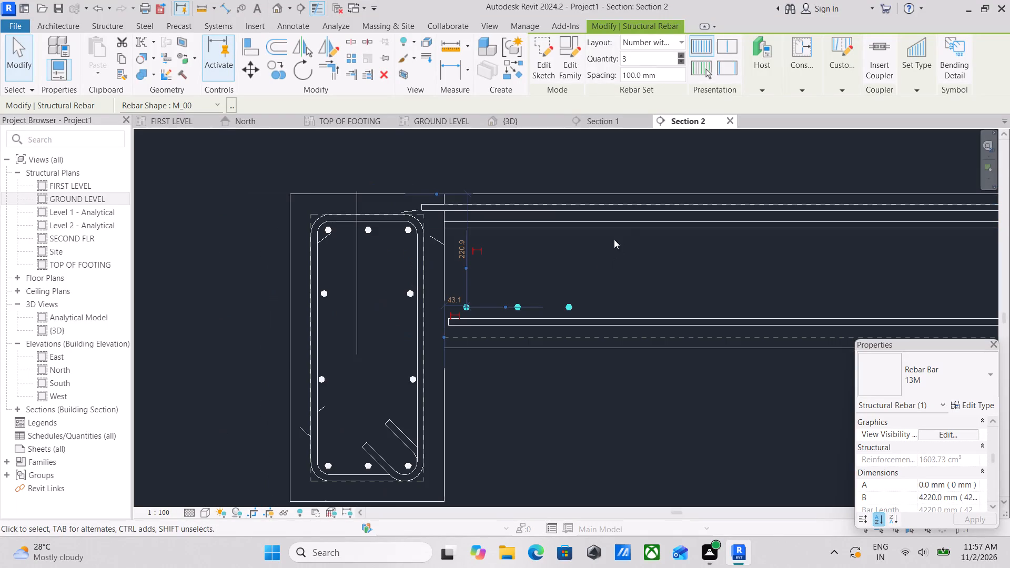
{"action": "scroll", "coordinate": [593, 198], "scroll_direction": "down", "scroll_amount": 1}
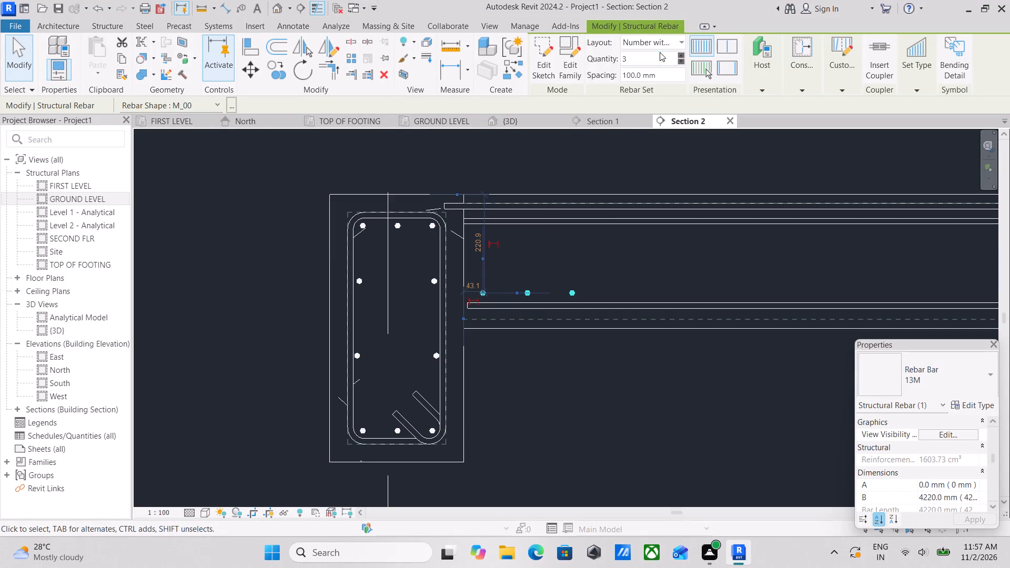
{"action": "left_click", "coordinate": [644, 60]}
Set the new perpendicular bar set's layout to Maximum Spacing at 150 mm.
{"action": "left_click", "coordinate": [673, 42]}
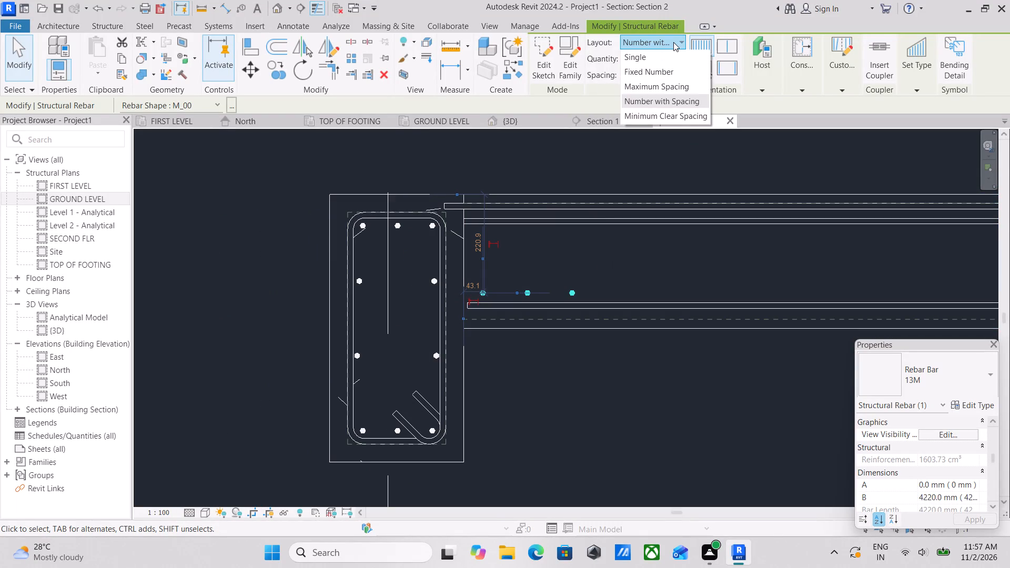
{"action": "left_click", "coordinate": [671, 86]}
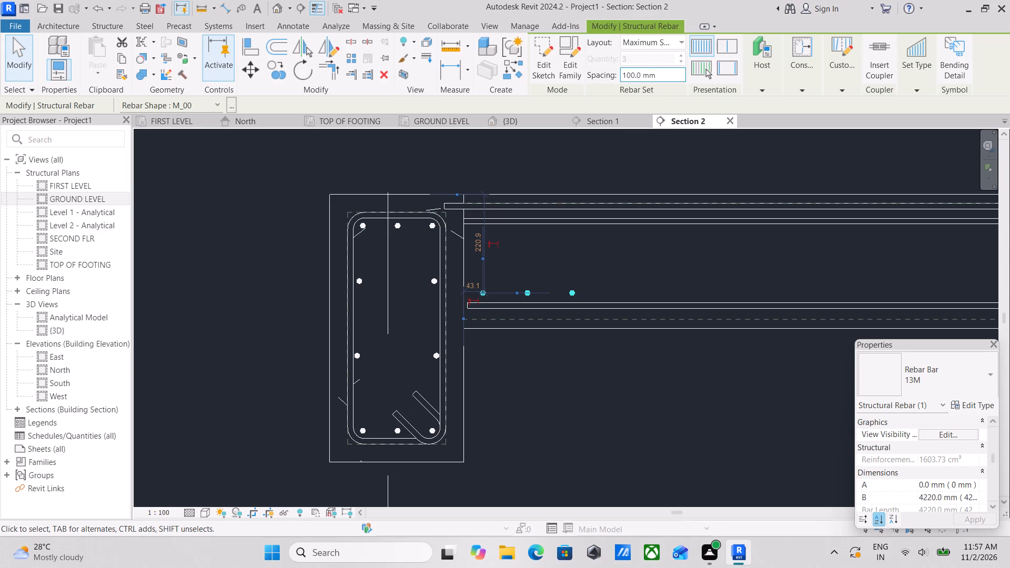
{"action": "left_click_drag", "start_coordinate": [663, 76], "coordinate": [612, 84]}
{"action": "type", "text": "150"}
{"action": "type", "text": "MM"}
{"action": "key", "text": "Return"}
{"action": "scroll", "coordinate": [712, 127], "scroll_direction": "down", "scroll_amount": 3}
{"action": "scroll", "coordinate": [690, 265], "scroll_direction": "down", "scroll_amount": 2}
{"action": "key", "text": "Escape"}
{"action": "scroll", "coordinate": [700, 265], "scroll_direction": "down", "scroll_amount": 1}
{"action": "key", "text": "Escape"}
Select the new perpendicular bar set and inspect it against the cranked and straight bars in the {3D} view.
{"action": "scroll", "coordinate": [623, 275], "scroll_direction": "up", "scroll_amount": 2}
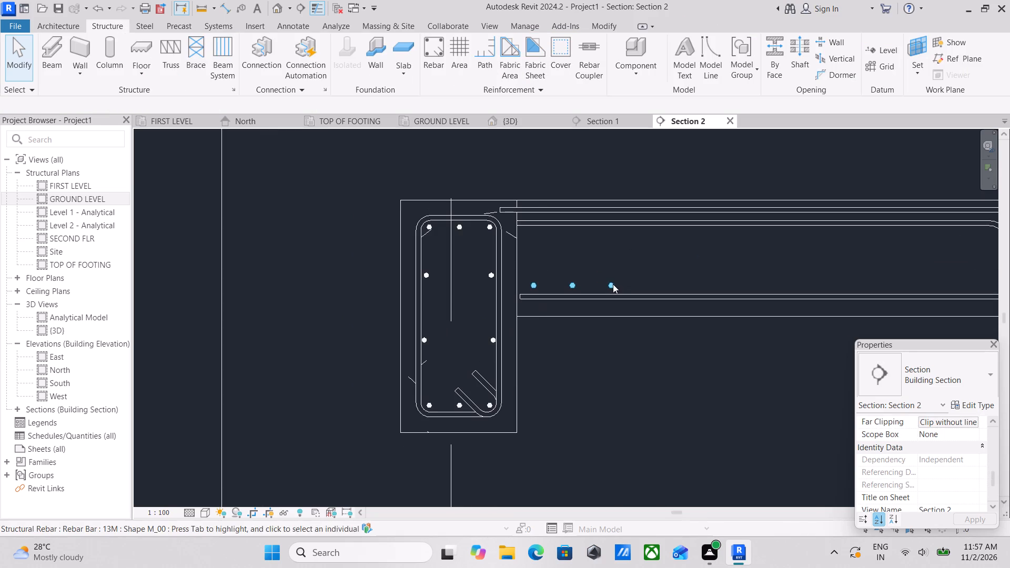
{"action": "left_click", "coordinate": [613, 284]}
{"action": "scroll", "coordinate": [643, 263], "scroll_direction": "down", "scroll_amount": 3}
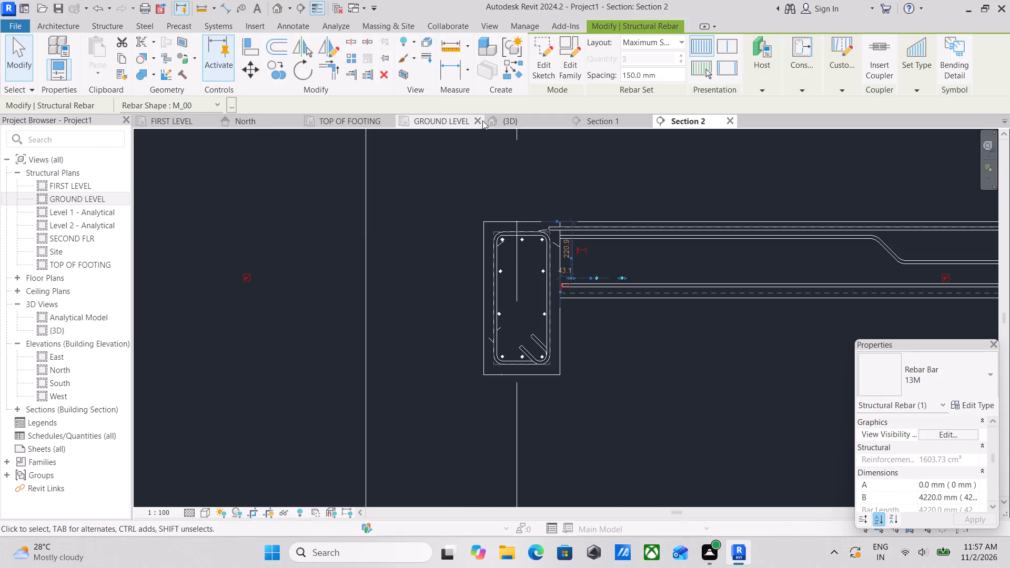
{"action": "left_click", "coordinate": [512, 120]}
{"action": "scroll", "coordinate": [644, 271], "scroll_direction": "down", "scroll_amount": 3}
{"action": "middle_click_drag", "start_coordinate": [599, 257], "coordinate": [565, 210]}
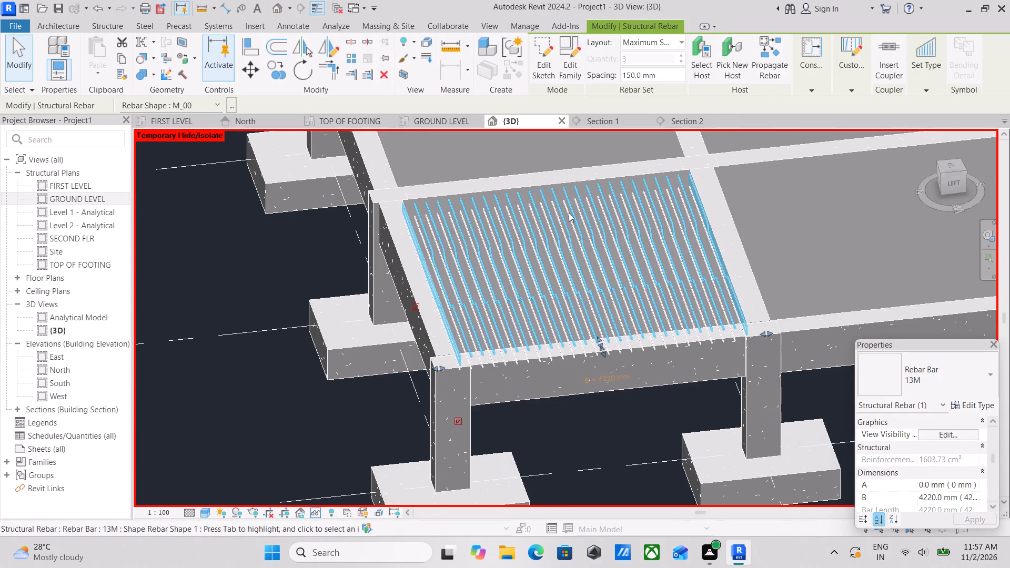
{"action": "middle_click_drag", "start_coordinate": [579, 310], "coordinate": [504, 342], "text": "shift"}
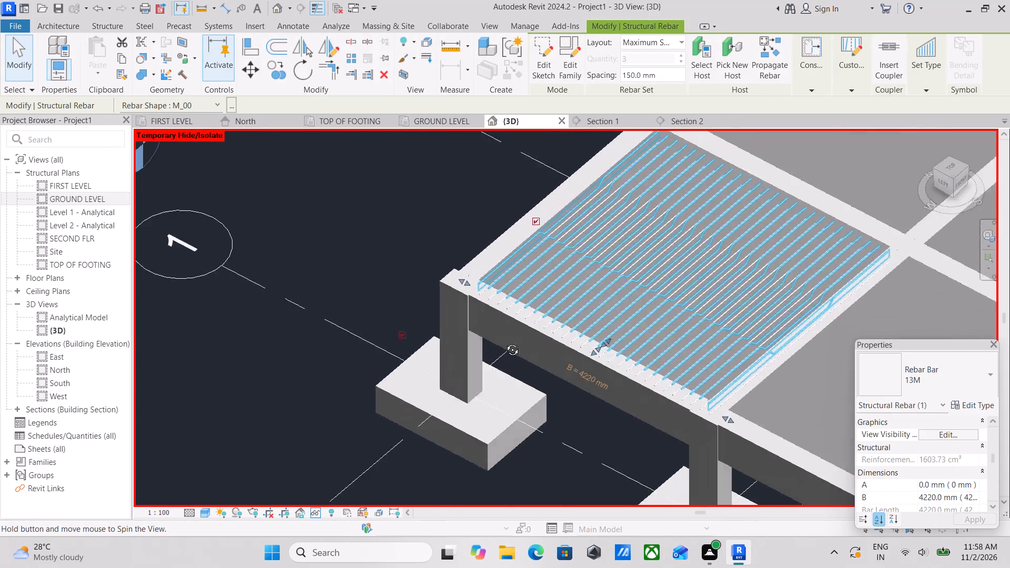
{"action": "middle_click_drag", "start_coordinate": [504, 342], "coordinate": [634, 340], "text": "shift"}
{"action": "scroll", "coordinate": [562, 307], "scroll_direction": "up", "scroll_amount": 3}
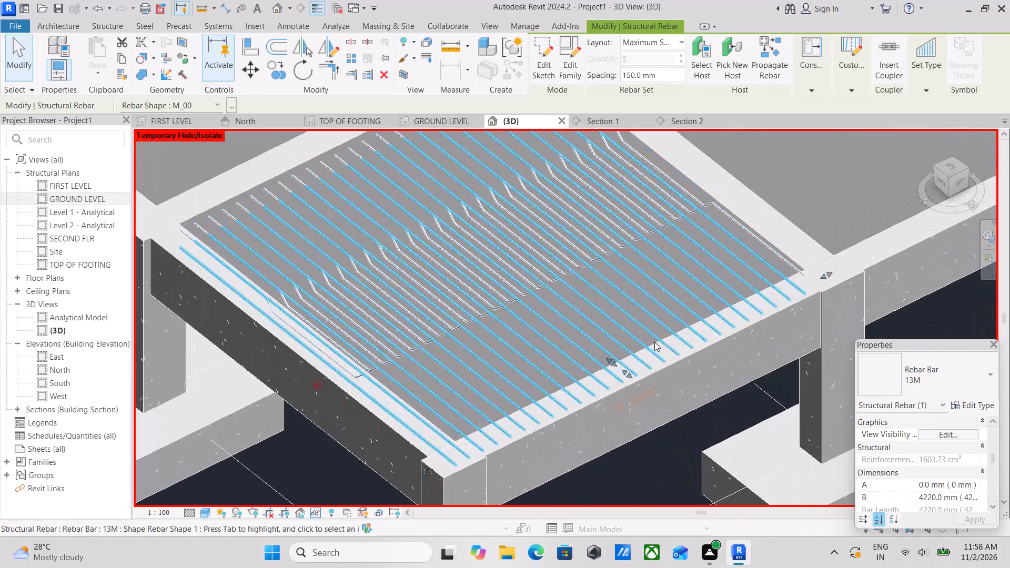
{"action": "key", "text": "Escape"}
{"action": "scroll", "coordinate": [654, 342], "scroll_direction": "up", "scroll_amount": 3}
{"action": "scroll", "coordinate": [655, 341], "scroll_direction": "down", "scroll_amount": 4}
{"action": "middle_click_drag", "start_coordinate": [655, 341], "coordinate": [678, 349]}
{"action": "scroll", "coordinate": [679, 350], "scroll_direction": "up", "scroll_amount": 1}
{"action": "scroll", "coordinate": [679, 344], "scroll_direction": "down", "scroll_amount": 3}
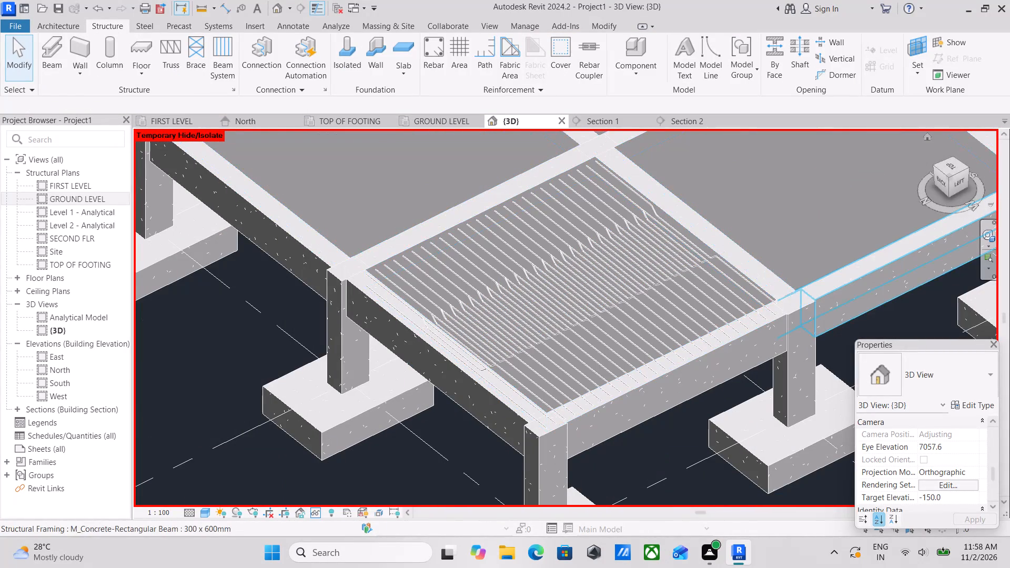
Inspect the extents of the cranked 13M bar set between the beams from the top in the {3D} view.
{"action": "left_click", "coordinate": [950, 167]}
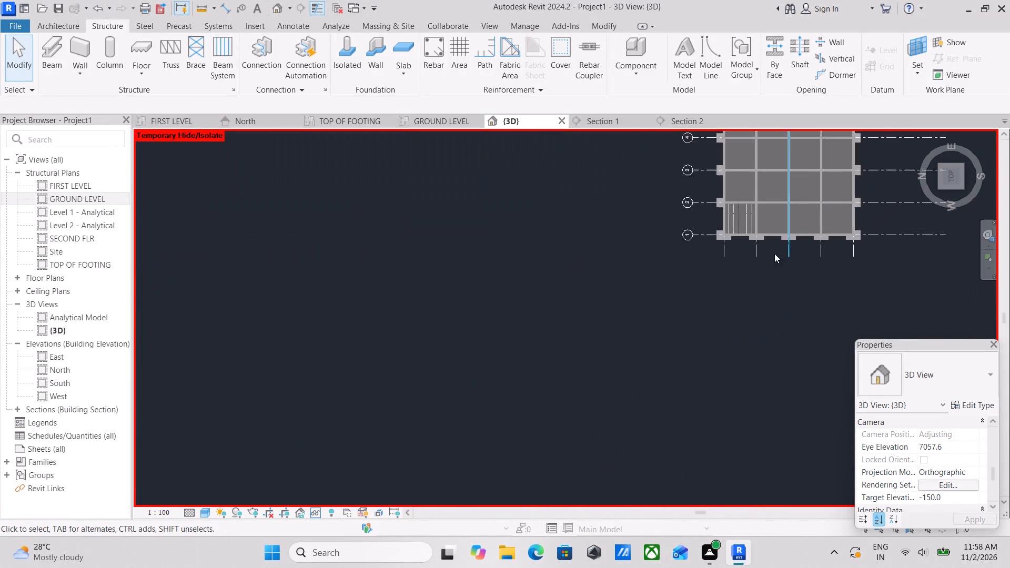
{"action": "scroll", "coordinate": [763, 253], "scroll_direction": "up", "scroll_amount": 4}
{"action": "scroll", "coordinate": [496, 367], "scroll_direction": "up", "scroll_amount": 1}
{"action": "middle_click_drag", "start_coordinate": [452, 401], "coordinate": [570, 186]}
{"action": "scroll", "coordinate": [547, 198], "scroll_direction": "up", "scroll_amount": 1}
{"action": "scroll", "coordinate": [599, 273], "scroll_direction": "up", "scroll_amount": 10}
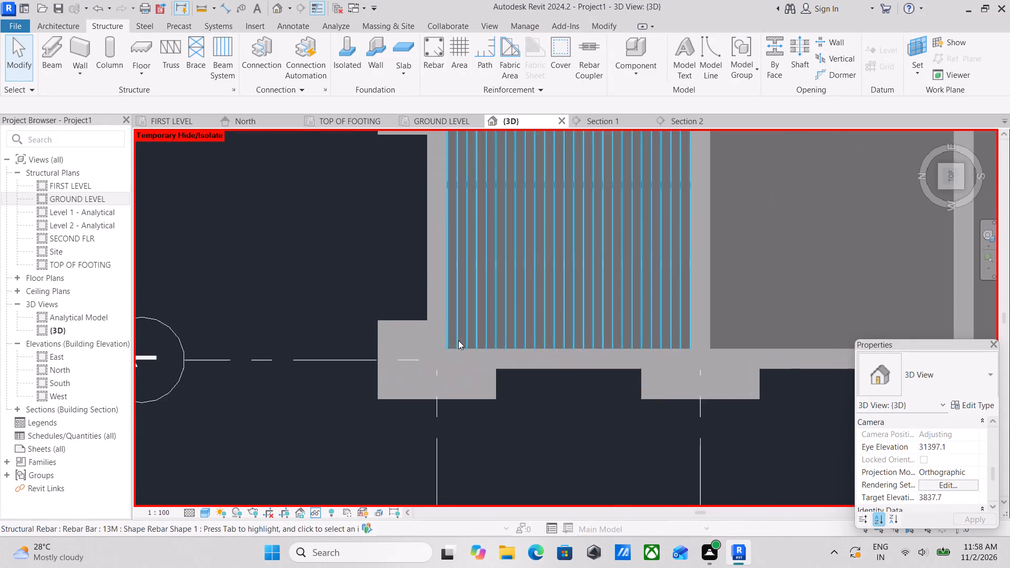
{"action": "scroll", "coordinate": [458, 340], "scroll_direction": "up", "scroll_amount": 3}
{"action": "left_click", "coordinate": [646, 346]}
{"action": "scroll", "coordinate": [658, 290], "scroll_direction": "down", "scroll_amount": 3}
{"action": "middle_click_drag", "start_coordinate": [658, 290], "coordinate": [657, 326]}
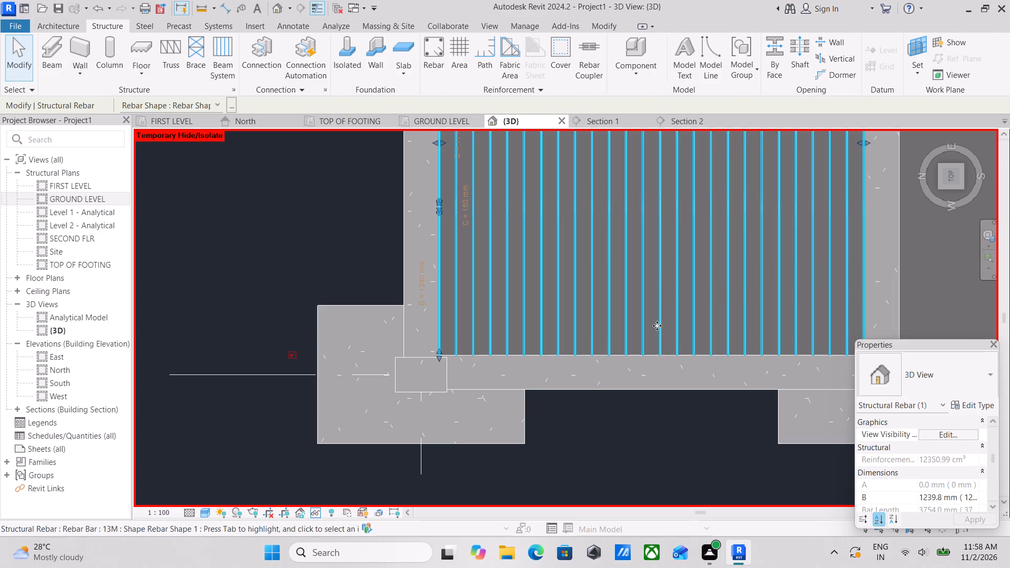
{"action": "middle_click_drag", "start_coordinate": [657, 326], "coordinate": [647, 404]}
{"action": "scroll", "coordinate": [641, 308], "scroll_direction": "down", "scroll_amount": 3}
{"action": "middle_click_drag", "start_coordinate": [641, 308], "coordinate": [652, 352]}
{"action": "scroll", "coordinate": [630, 276], "scroll_direction": "up", "scroll_amount": 4}
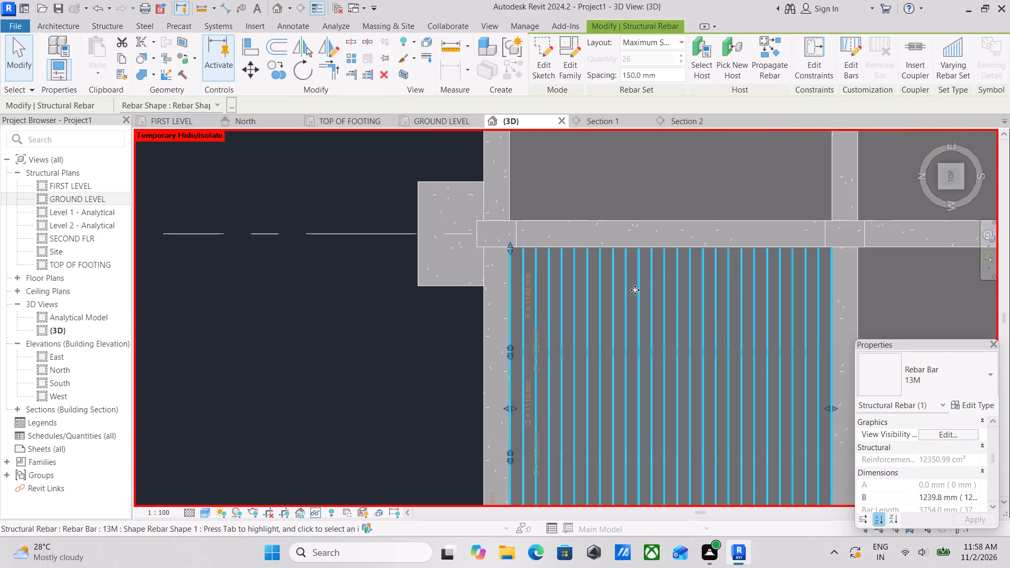
{"action": "key", "text": "Escape"}
In Section 2, try the Fixed Number layout on the perpendicular bar set and reset its layout to Single.
{"action": "left_click", "coordinate": [686, 122]}
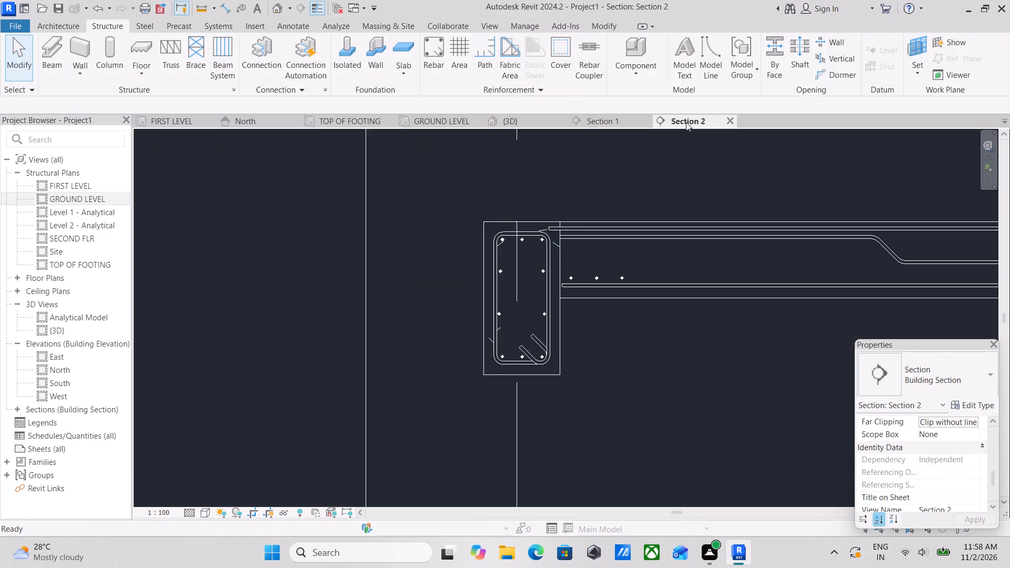
{"action": "scroll", "coordinate": [668, 170], "scroll_direction": "down", "scroll_amount": 3}
{"action": "middle_click_drag", "start_coordinate": [668, 170], "coordinate": [594, 144]}
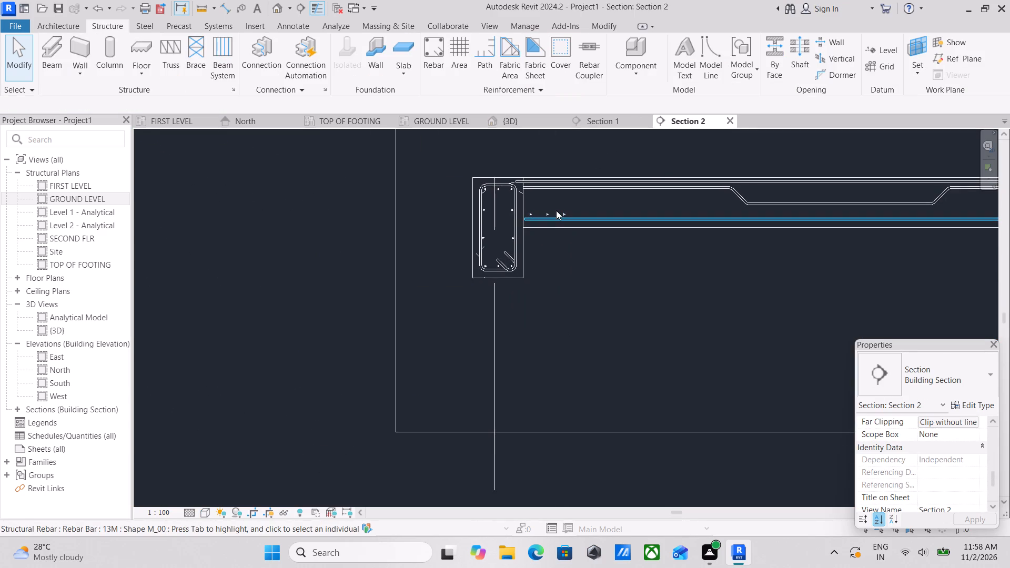
{"action": "left_click", "coordinate": [561, 211]}
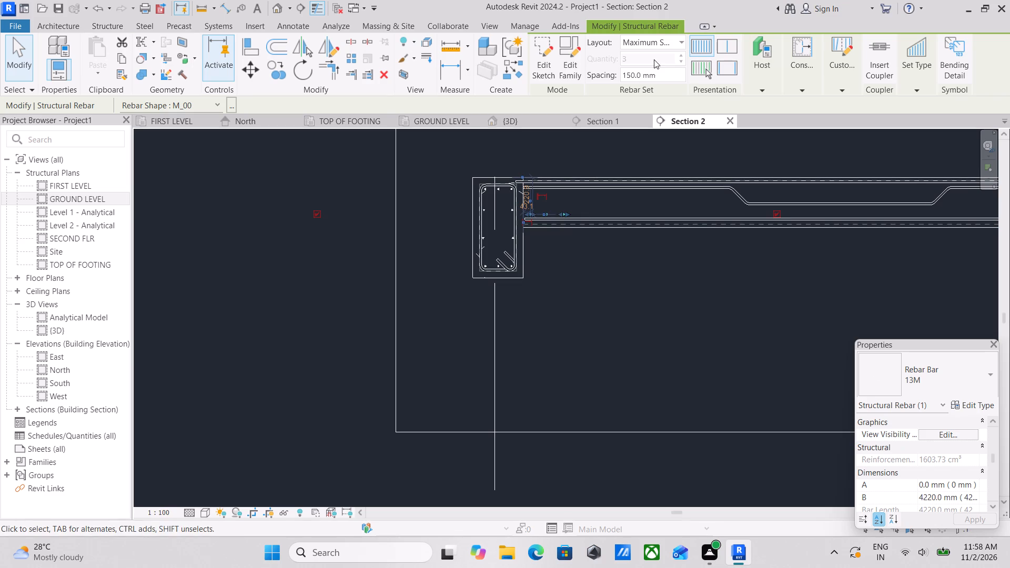
{"action": "left_click", "coordinate": [661, 73]}
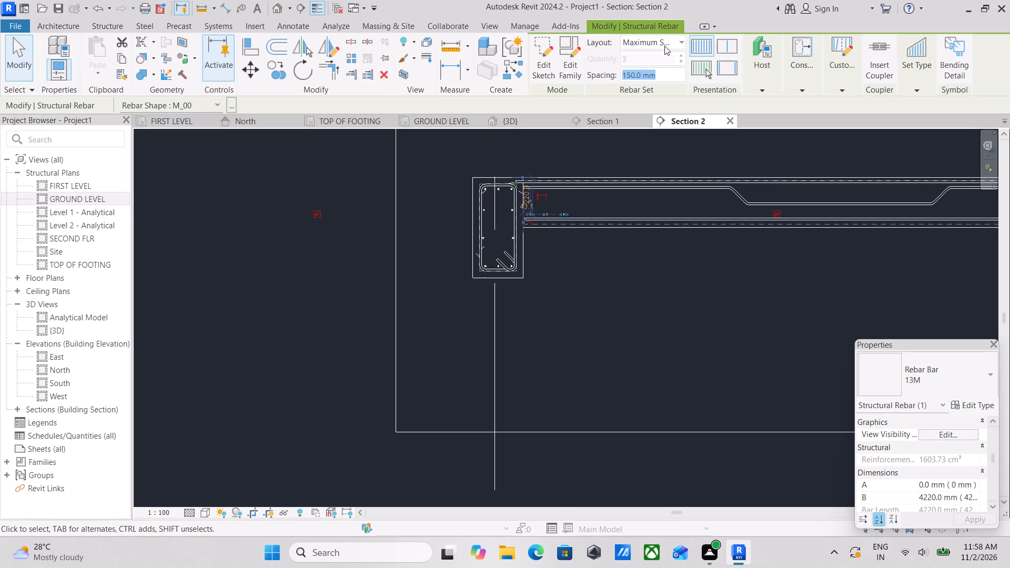
{"action": "left_click", "coordinate": [667, 45]}
{"action": "left_click", "coordinate": [660, 76]}
{"action": "left_click", "coordinate": [654, 58]}
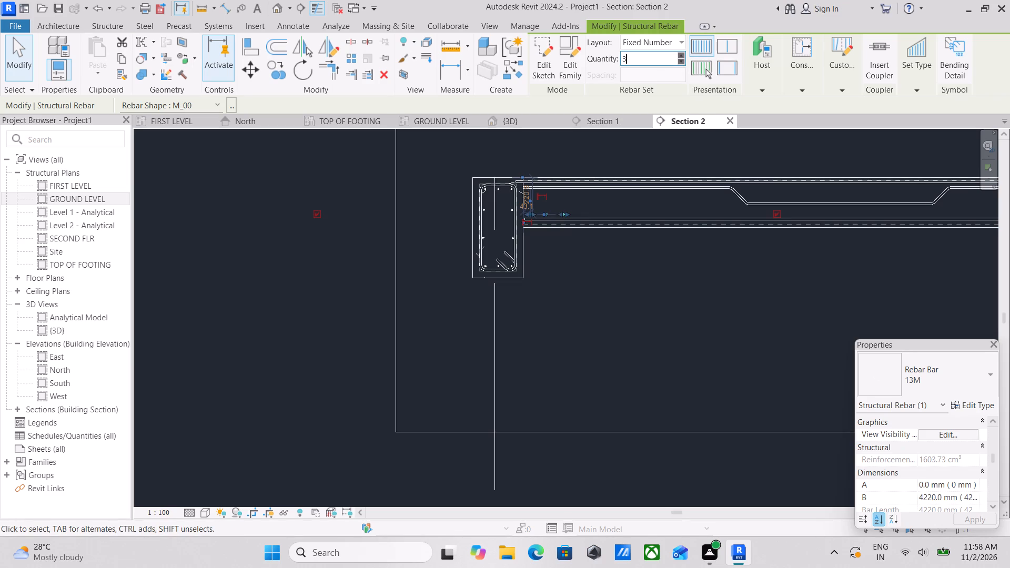
{"action": "scroll", "coordinate": [649, 69], "scroll_direction": "down", "scroll_amount": 2}
{"action": "middle_click_drag", "start_coordinate": [649, 70], "coordinate": [614, 140]}
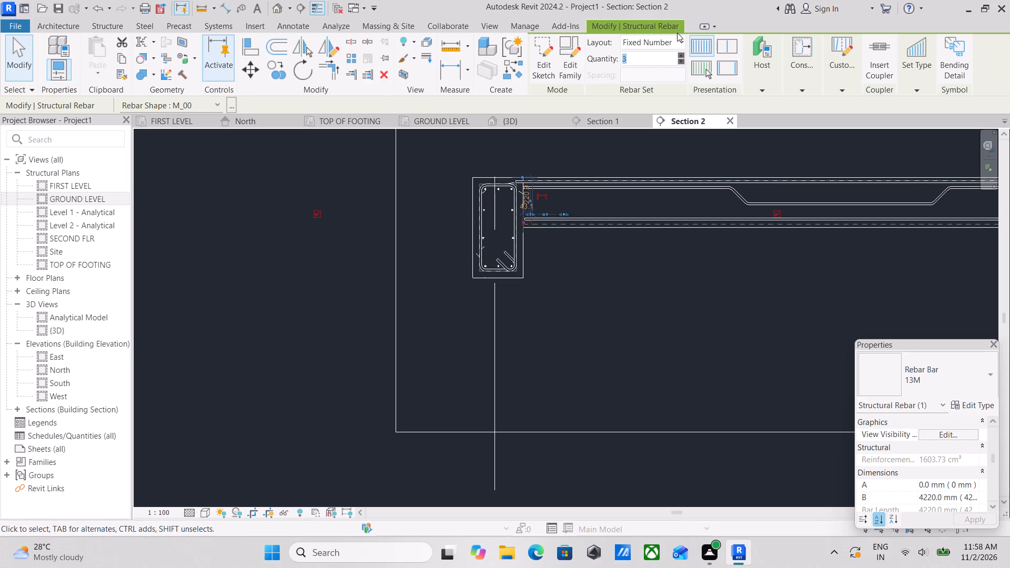
{"action": "left_click", "coordinate": [677, 33]}
{"action": "key", "text": "0"}
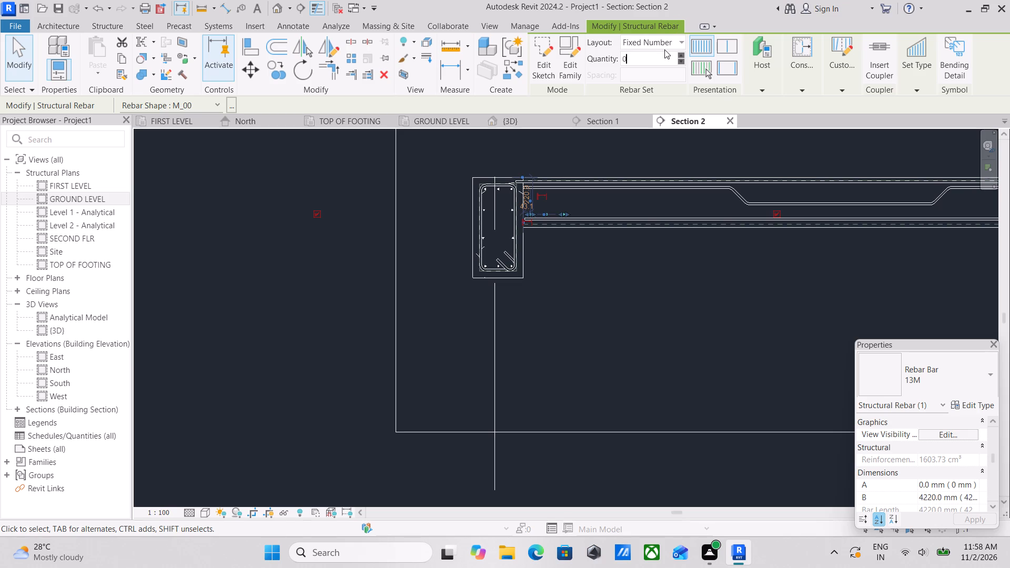
{"action": "left_click", "coordinate": [667, 43]}
{"action": "left_click", "coordinate": [672, 43]}
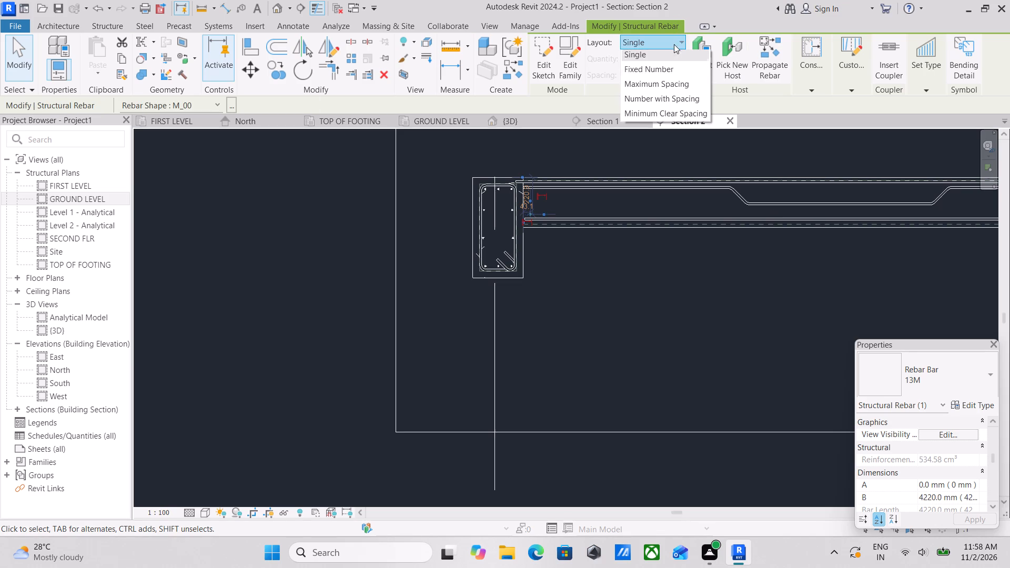
Set the perpendicular bar's layout to Maximum Spacing at 150 mm.
{"action": "left_click", "coordinate": [664, 89]}
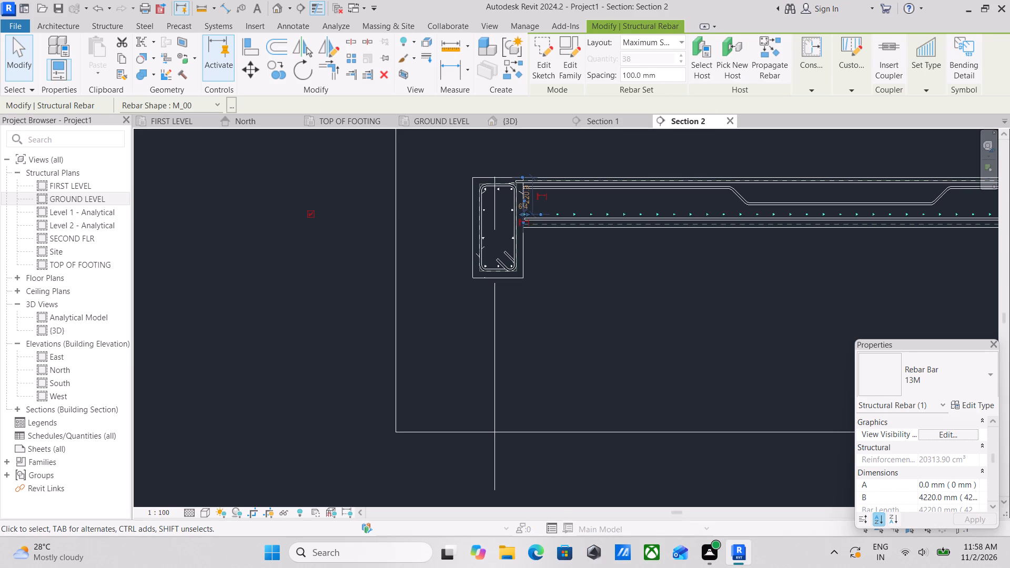
{"action": "left_click", "coordinate": [662, 75]}
{"action": "scroll", "coordinate": [660, 90], "scroll_direction": "up", "scroll_amount": 2}
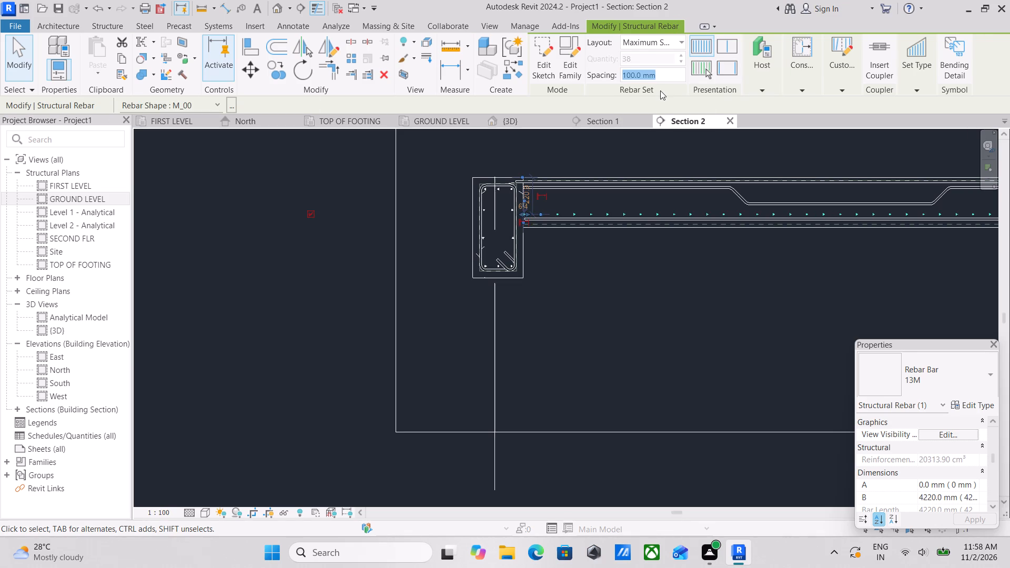
{"action": "type", "text": "150MM"}
{"action": "key", "text": "Return"}
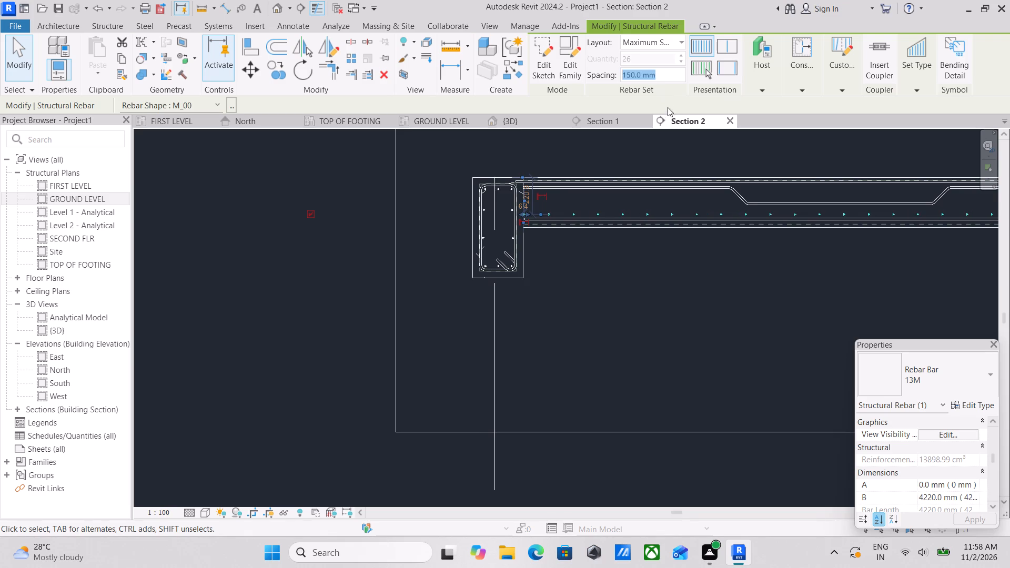
{"action": "scroll", "coordinate": [668, 109], "scroll_direction": "down", "scroll_amount": 3}
{"action": "middle_click_drag", "start_coordinate": [684, 146], "coordinate": [573, 205]}
{"action": "scroll", "coordinate": [756, 270], "scroll_direction": "up", "scroll_amount": 3}
{"action": "key", "text": "Escape"}
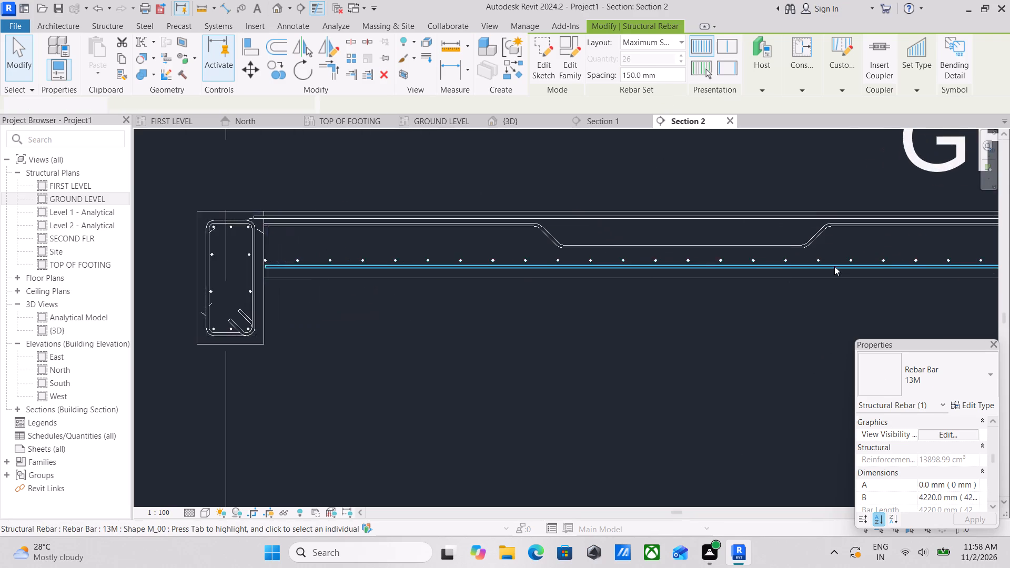
Make the perpendicular bar set show unobscured in the {3D} view through its view visibility states.
{"action": "scroll", "coordinate": [834, 266], "scroll_direction": "up", "scroll_amount": 1}
{"action": "middle_click_drag", "start_coordinate": [821, 262], "coordinate": [764, 261]}
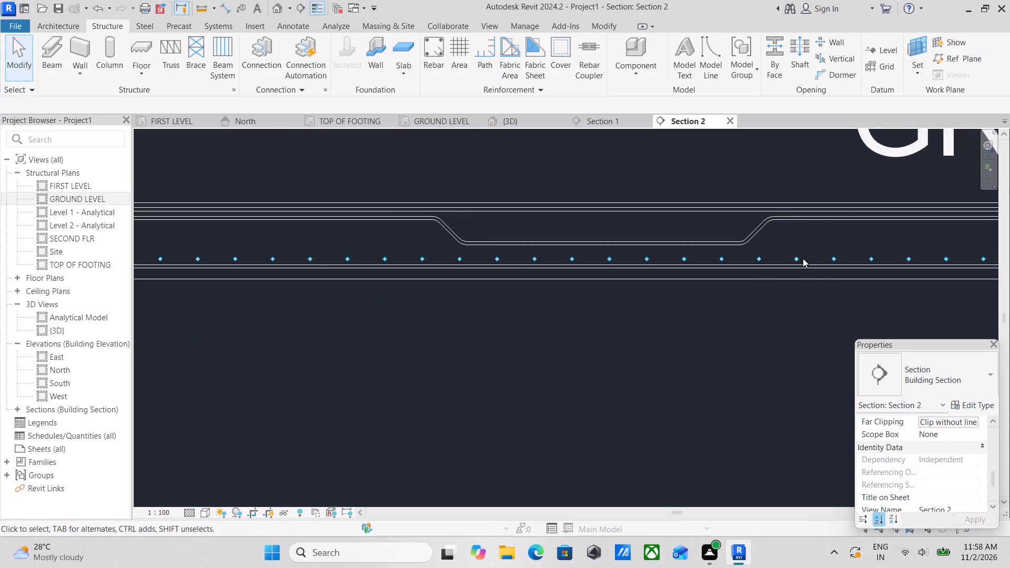
{"action": "left_click", "coordinate": [803, 258]}
{"action": "scroll", "coordinate": [803, 258], "scroll_direction": "down", "scroll_amount": 3}
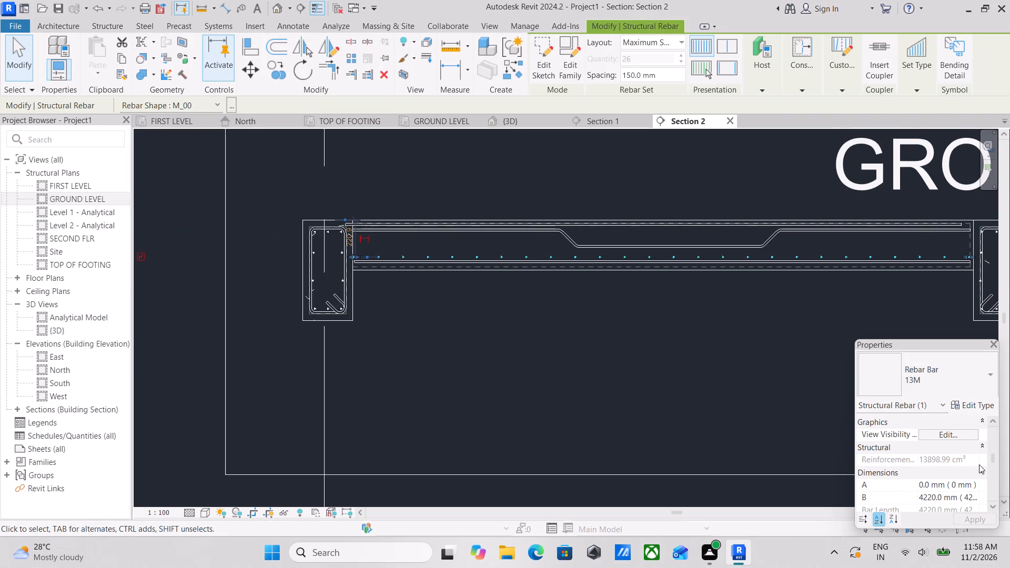
{"action": "scroll", "coordinate": [962, 480], "scroll_direction": "down", "scroll_amount": 2}
{"action": "scroll", "coordinate": [937, 489], "scroll_direction": "up", "scroll_amount": 3}
{"action": "scroll", "coordinate": [934, 468], "scroll_direction": "down", "scroll_amount": 1}
{"action": "scroll", "coordinate": [934, 465], "scroll_direction": "up", "scroll_amount": 3}
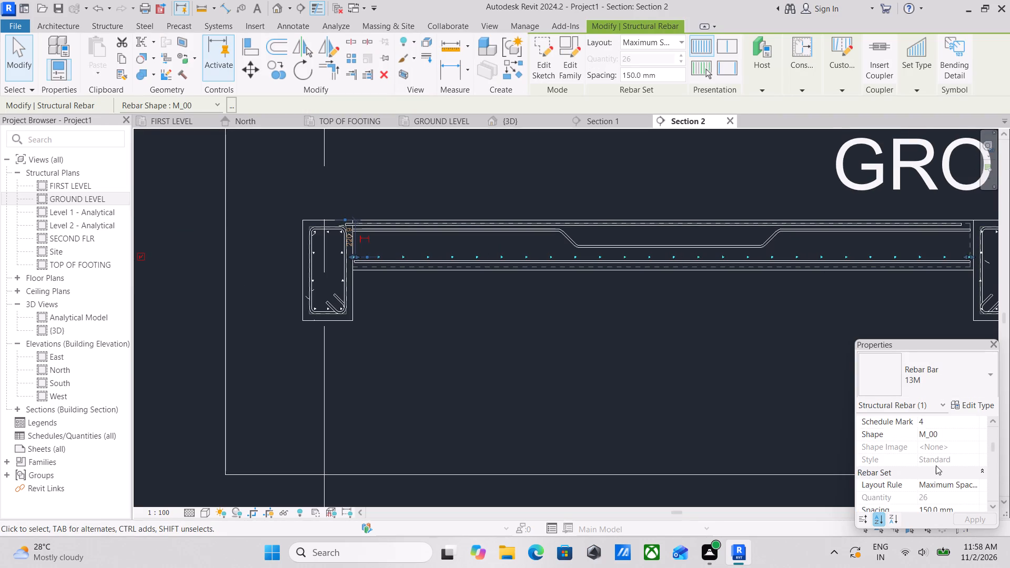
{"action": "scroll", "coordinate": [937, 471], "scroll_direction": "down", "scroll_amount": 2}
{"action": "left_click", "coordinate": [936, 471]}
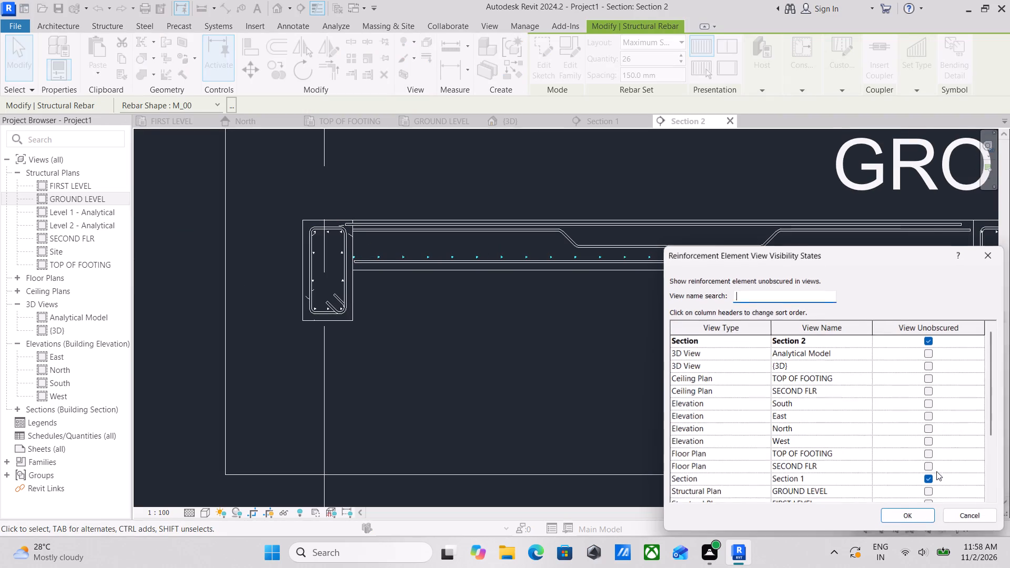
{"action": "left_click", "coordinate": [928, 364]}
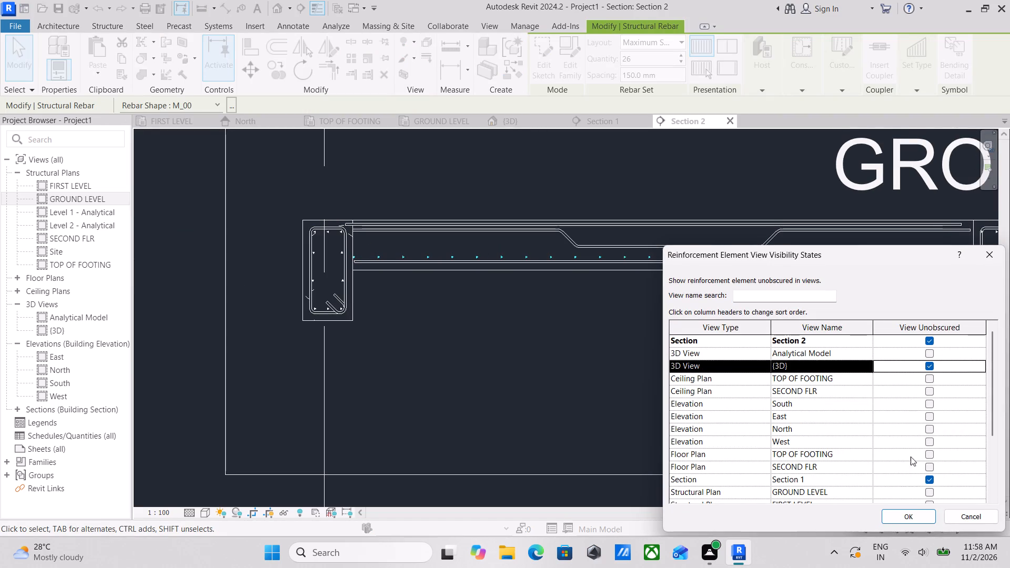
{"action": "left_click", "coordinate": [916, 512]}
Copy the perpendicular bar set about 140 mm vertically upward, to near the top of the slab in Section 2.
{"action": "scroll", "coordinate": [734, 257], "scroll_direction": "up", "scroll_amount": 2}
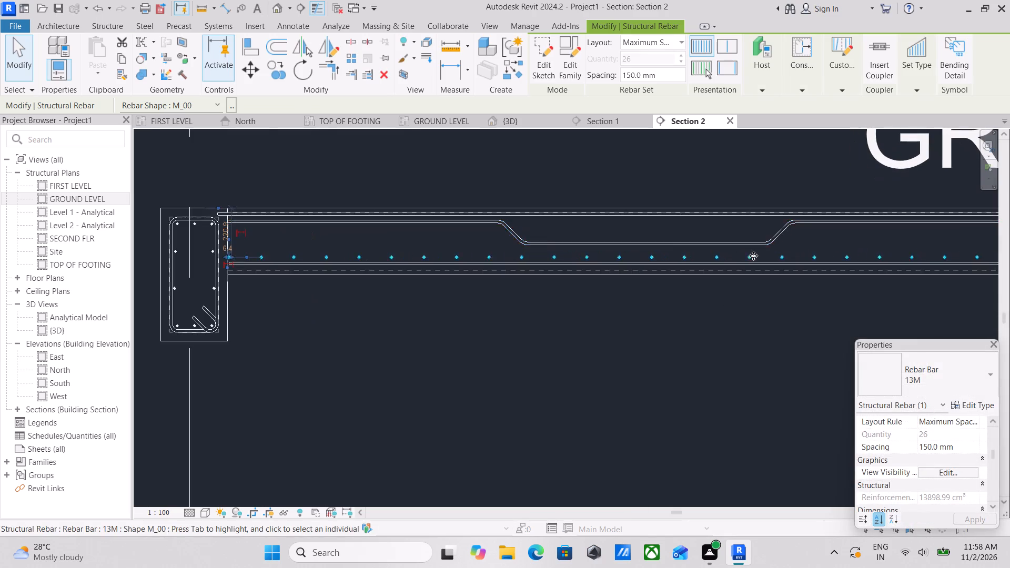
{"action": "key", "text": "Escape"}
{"action": "scroll", "coordinate": [801, 260], "scroll_direction": "up", "scroll_amount": 3}
{"action": "left_click", "coordinate": [771, 253]}
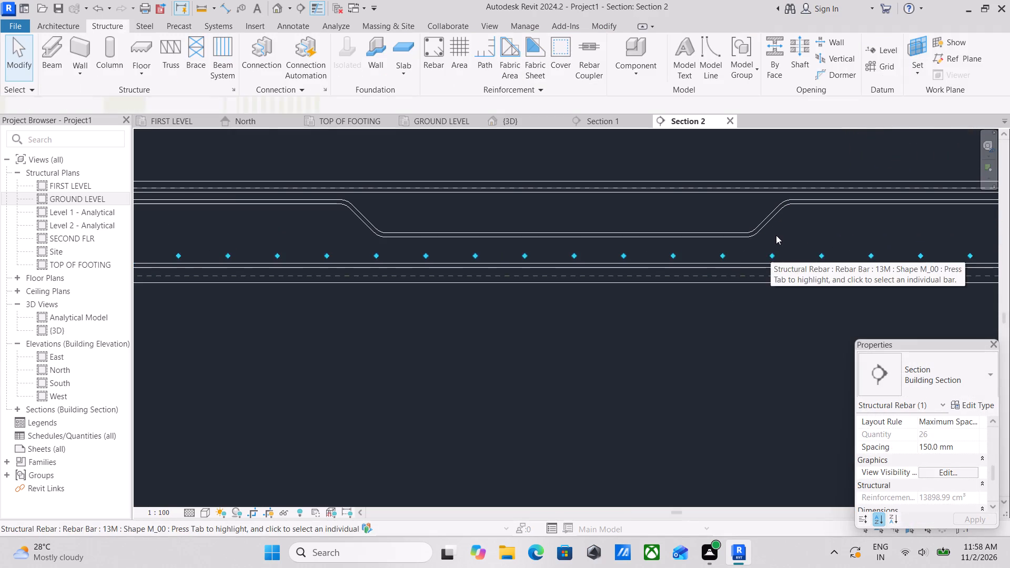
{"action": "scroll", "coordinate": [776, 235], "scroll_direction": "down", "scroll_amount": 4}
{"action": "middle_click_drag", "start_coordinate": [776, 235], "coordinate": [780, 242]}
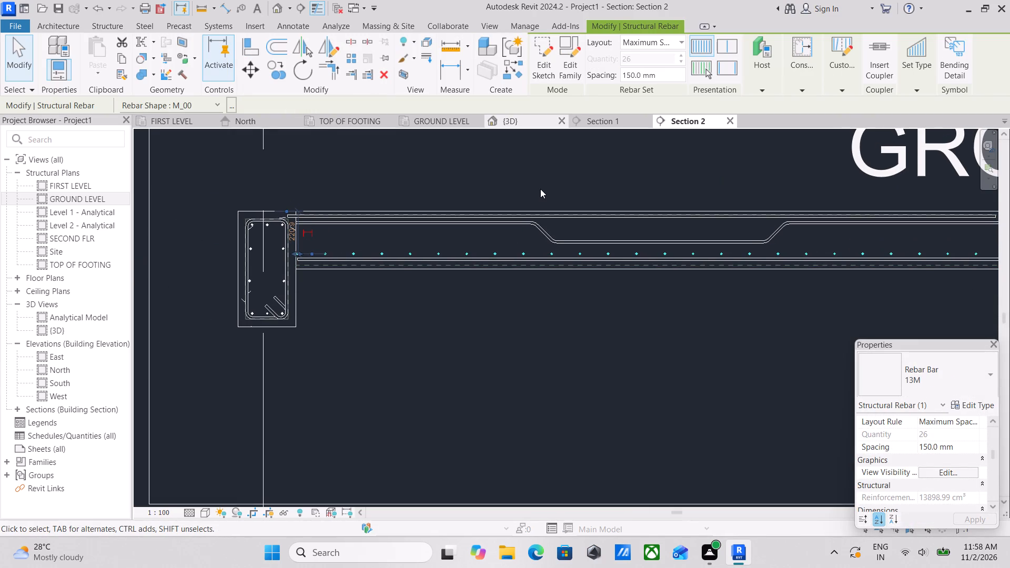
{"action": "type", "text": "CO"}
{"action": "scroll", "coordinate": [704, 282], "scroll_direction": "up", "scroll_amount": 3}
{"action": "scroll", "coordinate": [620, 261], "scroll_direction": "up", "scroll_amount": 2}
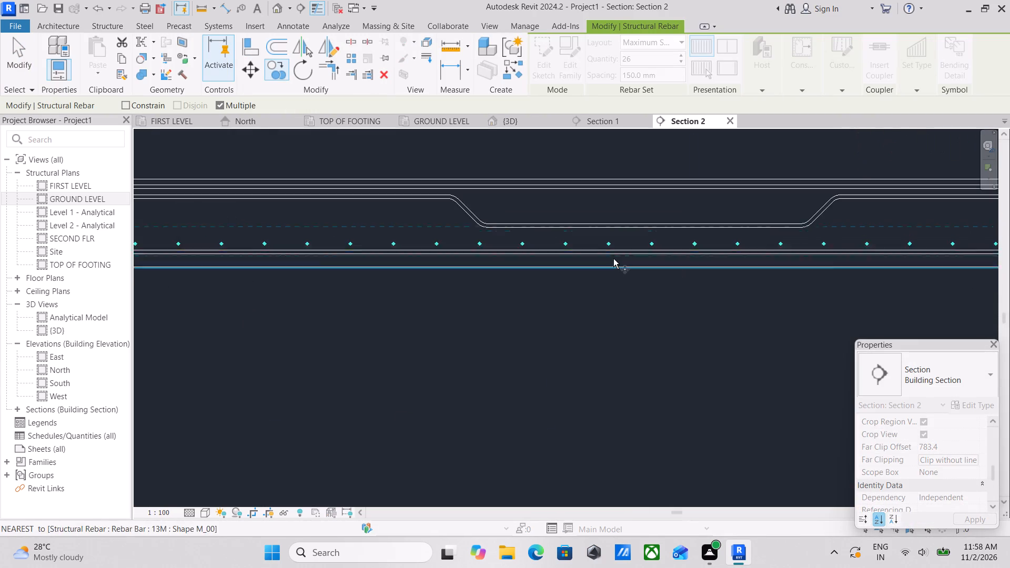
{"action": "scroll", "coordinate": [613, 259], "scroll_direction": "up", "scroll_amount": 2}
{"action": "left_click", "coordinate": [605, 232]}
{"action": "middle_click_drag", "start_coordinate": [608, 213], "coordinate": [624, 350]}
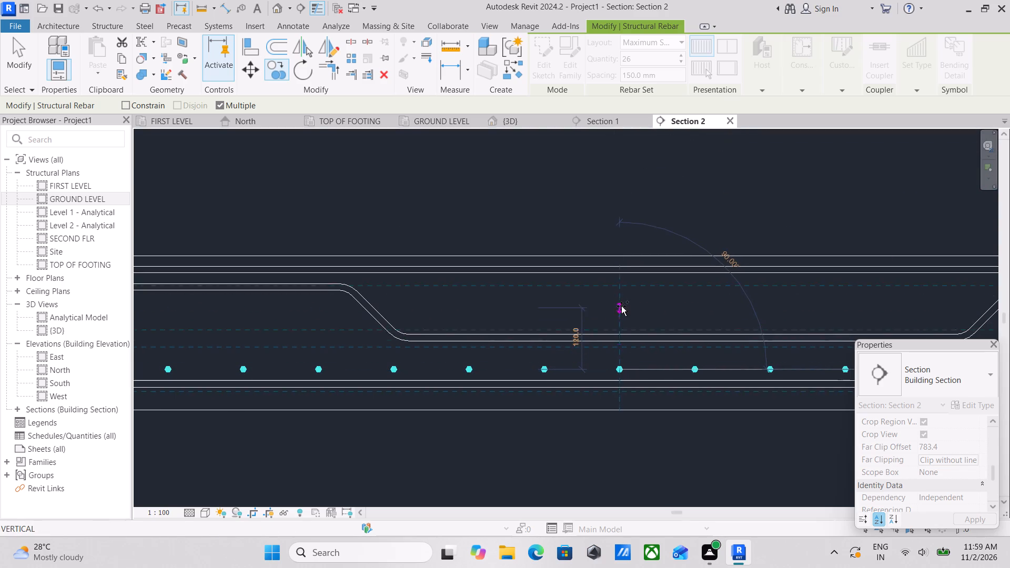
{"action": "left_click", "coordinate": [615, 292]}
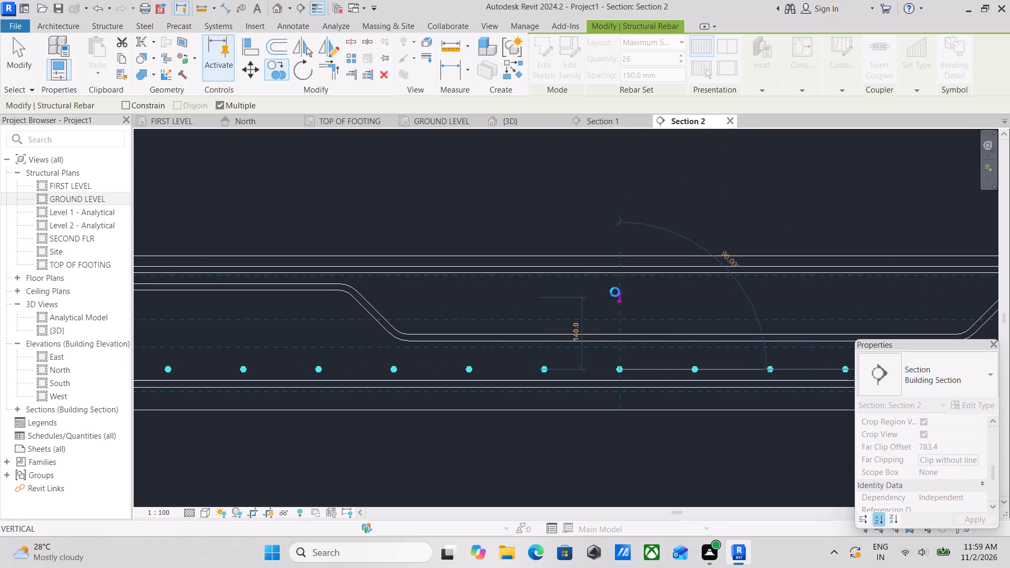
{"action": "scroll", "coordinate": [615, 291], "scroll_direction": "down", "scroll_amount": 3}
{"action": "middle_click_drag", "start_coordinate": [615, 291], "coordinate": [638, 292]}
{"action": "scroll", "coordinate": [652, 281], "scroll_direction": "down", "scroll_amount": 3}
{"action": "key", "text": "Escape"}
{"action": "scroll", "coordinate": [653, 283], "scroll_direction": "down", "scroll_amount": 4}
{"action": "key", "text": "Escape"}
{"action": "scroll", "coordinate": [648, 288], "scroll_direction": "down", "scroll_amount": 4}
{"action": "key", "text": "Escape"}
{"action": "scroll", "coordinate": [650, 286], "scroll_direction": "down", "scroll_amount": 1}
{"action": "middle_click_drag", "start_coordinate": [650, 287], "coordinate": [644, 299]}
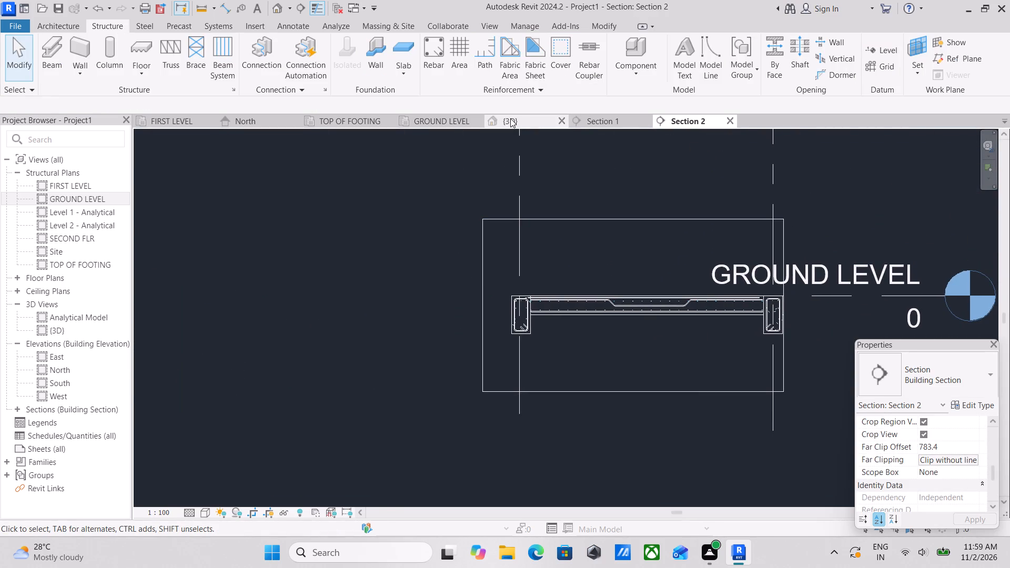
Examine the slab's reinforcement grid and the perpendicular bar ends over the beams in the {3D} view.
{"action": "left_click", "coordinate": [511, 119]}
{"action": "scroll", "coordinate": [610, 263], "scroll_direction": "down", "scroll_amount": 3}
{"action": "middle_click_drag", "start_coordinate": [602, 258], "coordinate": [561, 174]}
{"action": "middle_click_drag", "start_coordinate": [620, 331], "coordinate": [590, 284], "text": "shift"}
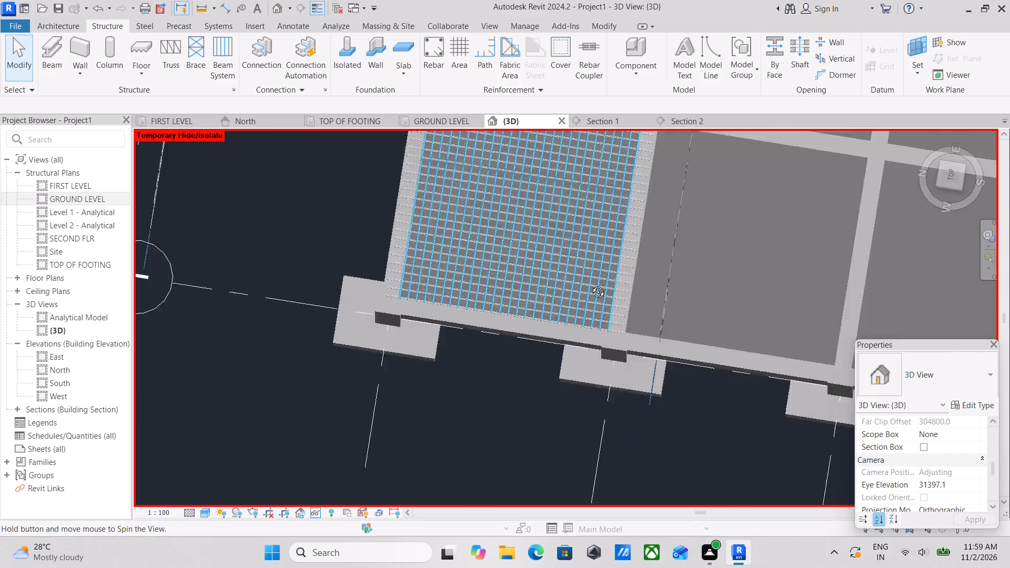
{"action": "middle_click_drag", "start_coordinate": [590, 284], "coordinate": [562, 200], "text": "shift"}
{"action": "middle_click_drag", "start_coordinate": [582, 214], "coordinate": [700, 377]}
{"action": "scroll", "coordinate": [619, 332], "scroll_direction": "up", "scroll_amount": 2}
{"action": "middle_click_drag", "start_coordinate": [567, 295], "coordinate": [608, 334]}
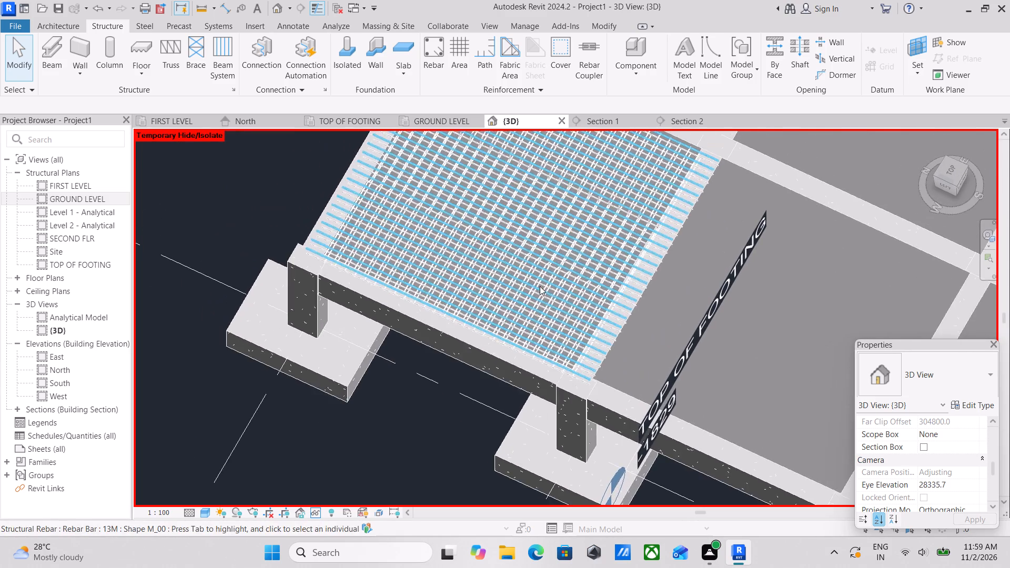
{"action": "scroll", "coordinate": [496, 245], "scroll_direction": "up", "scroll_amount": 5}
{"action": "middle_click_drag", "start_coordinate": [488, 214], "coordinate": [585, 369]}
{"action": "scroll", "coordinate": [617, 328], "scroll_direction": "down", "scroll_amount": 3}
{"action": "middle_click_drag", "start_coordinate": [617, 328], "coordinate": [616, 321]}
{"action": "scroll", "coordinate": [619, 323], "scroll_direction": "down", "scroll_amount": 3}
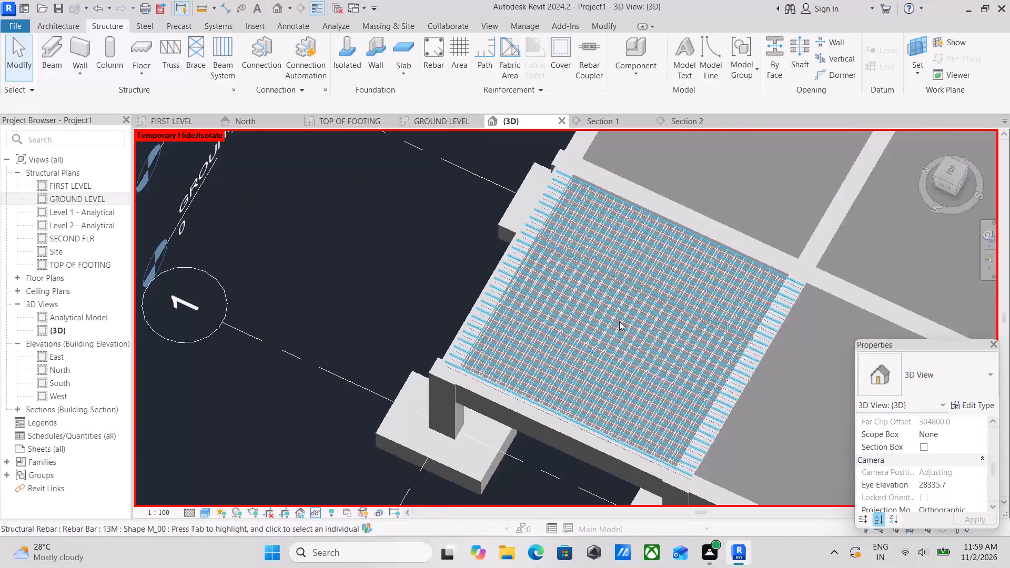
{"action": "scroll", "coordinate": [561, 174], "scroll_direction": "up", "scroll_amount": 6}
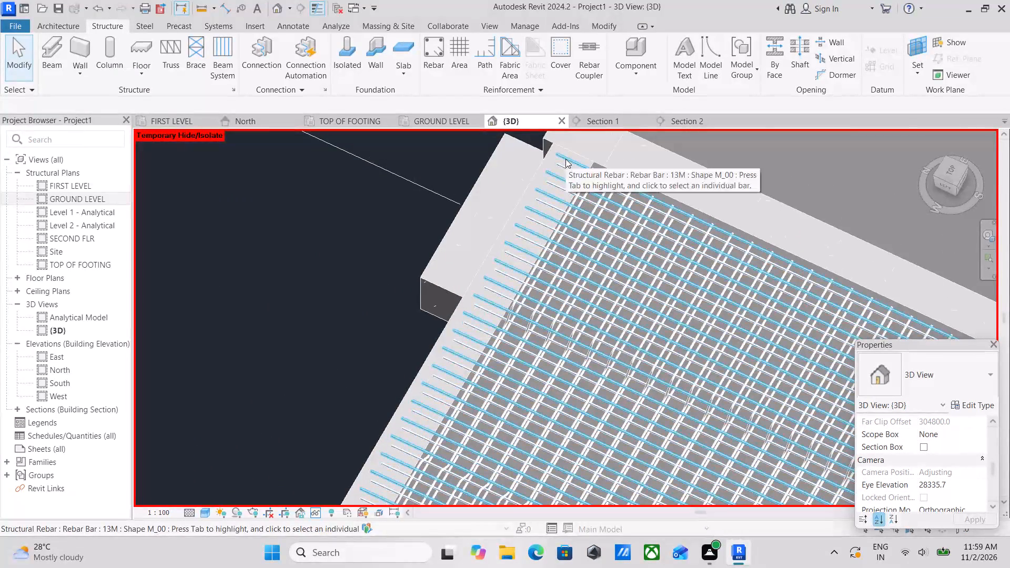
Shorten one perpendicular 13M bar set in the {3D} top view so its south ends stop at the slab-side face of the beam.
{"action": "left_click", "coordinate": [565, 159]}
{"action": "scroll", "coordinate": [564, 171], "scroll_direction": "up", "scroll_amount": 4}
{"action": "scroll", "coordinate": [553, 184], "scroll_direction": "down", "scroll_amount": 4}
{"action": "middle_click_drag", "start_coordinate": [553, 184], "coordinate": [607, 196]}
{"action": "scroll", "coordinate": [622, 198], "scroll_direction": "up", "scroll_amount": 1}
{"action": "scroll", "coordinate": [619, 213], "scroll_direction": "down", "scroll_amount": 4}
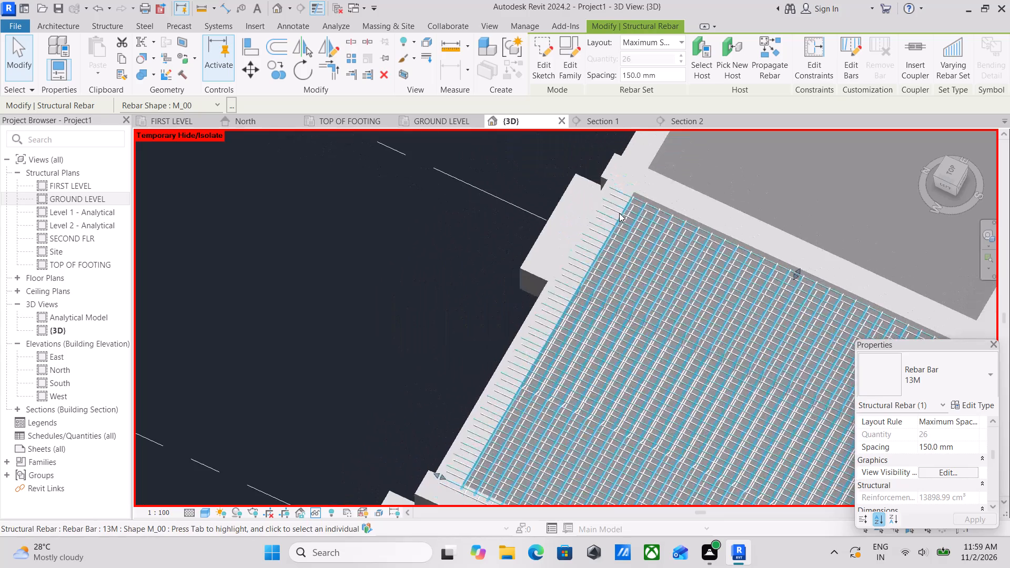
{"action": "left_click", "coordinate": [948, 168]}
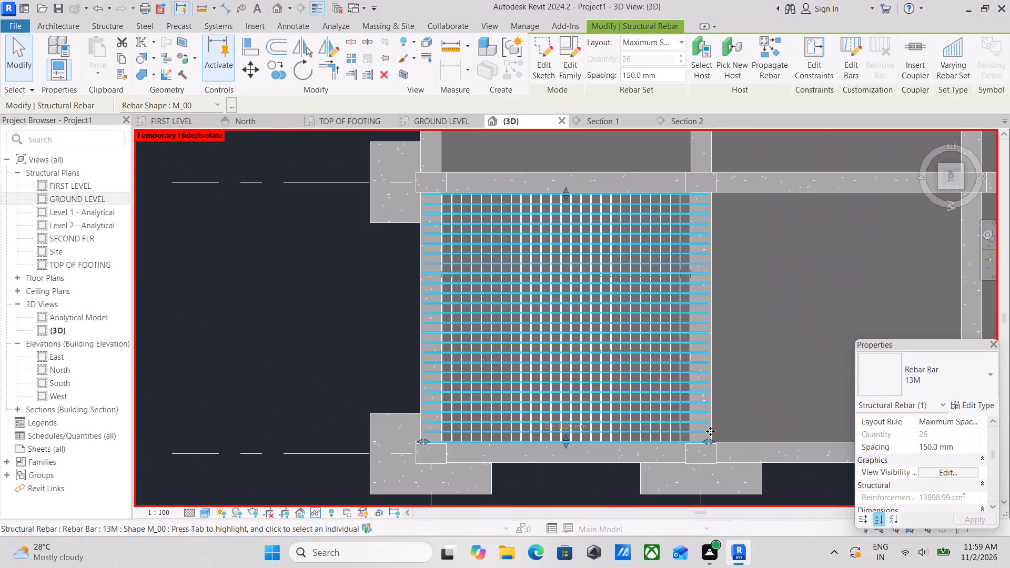
{"action": "scroll", "coordinate": [710, 431], "scroll_direction": "up", "scroll_amount": 6}
{"action": "left_click_drag", "start_coordinate": [703, 449], "coordinate": [659, 449]}
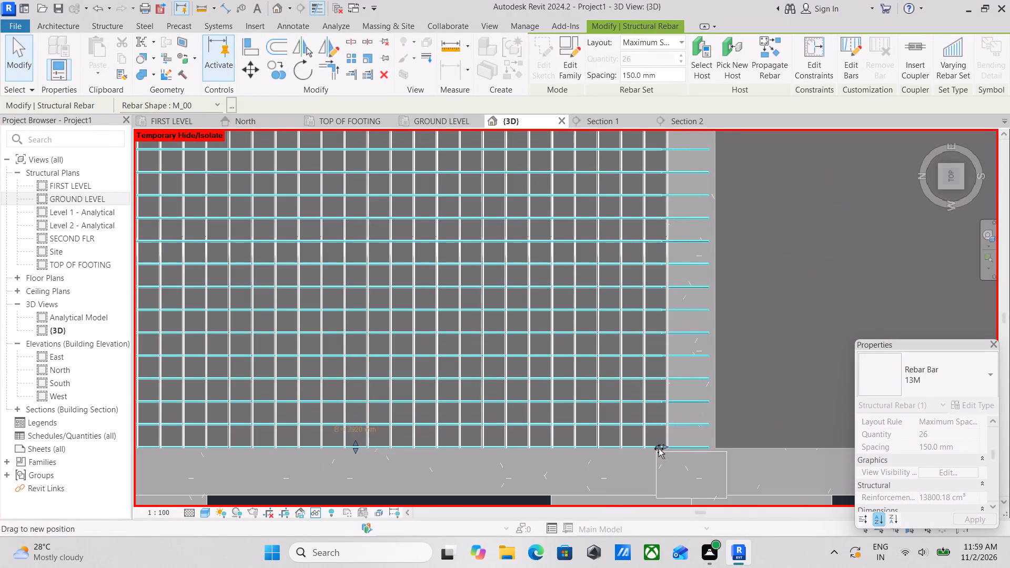
{"action": "left_click_drag", "start_coordinate": [659, 449], "coordinate": [660, 449]}
{"action": "scroll", "coordinate": [674, 388], "scroll_direction": "down", "scroll_amount": 2}
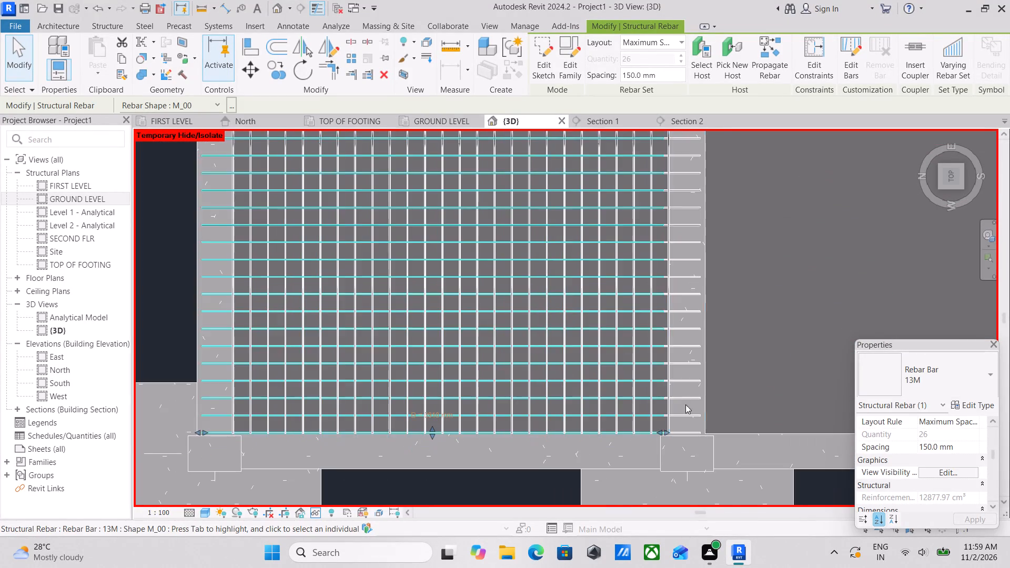
{"action": "scroll", "coordinate": [696, 436], "scroll_direction": "up", "scroll_amount": 2}
{"action": "key", "text": "Escape"}
Shorten the other perpendicular 13M bar set so its south ends also stop at the slab-side face of the same beam.
{"action": "left_click", "coordinate": [692, 428]}
{"action": "scroll", "coordinate": [692, 427], "scroll_direction": "up", "scroll_amount": 4}
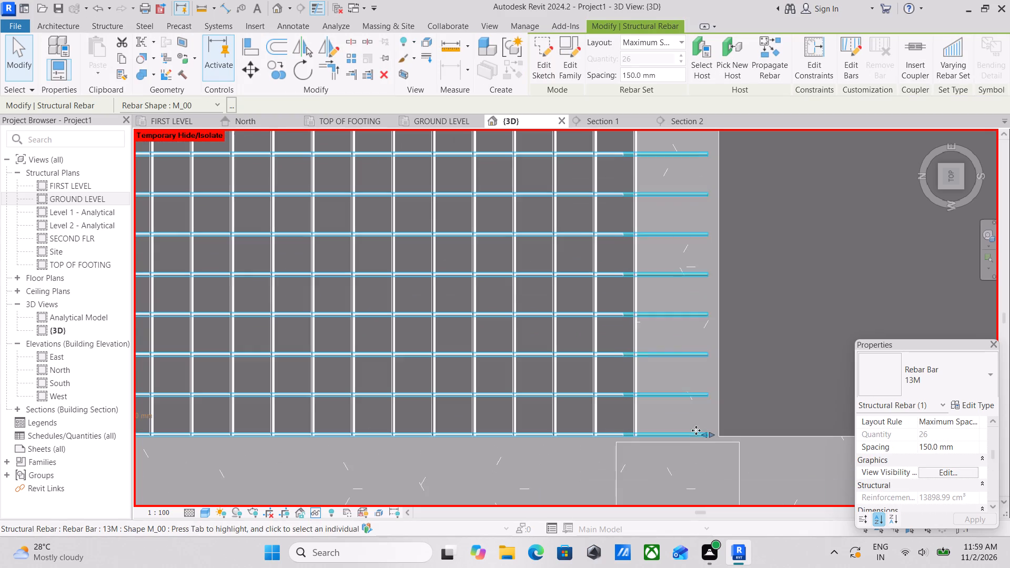
{"action": "left_click_drag", "start_coordinate": [708, 437], "coordinate": [632, 432]}
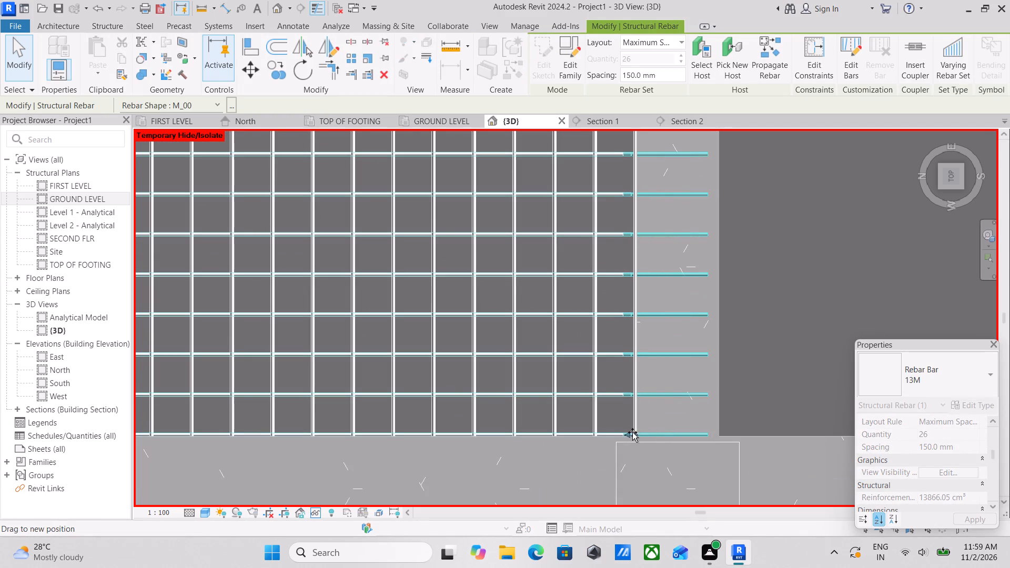
{"action": "left_click_drag", "start_coordinate": [632, 432], "coordinate": [635, 432]}
{"action": "scroll", "coordinate": [644, 401], "scroll_direction": "down", "scroll_amount": 2}
{"action": "middle_click_drag", "start_coordinate": [644, 401], "coordinate": [662, 462]}
{"action": "key", "text": "Escape"}
Pull back the north ends of the first perpendicular bar set from over the exterior beam toward the beam's inner face.
{"action": "scroll", "coordinate": [664, 376], "scroll_direction": "down", "scroll_amount": 5}
{"action": "middle_click_drag", "start_coordinate": [664, 376], "coordinate": [750, 473]}
{"action": "scroll", "coordinate": [750, 473], "scroll_direction": "up", "scroll_amount": 1}
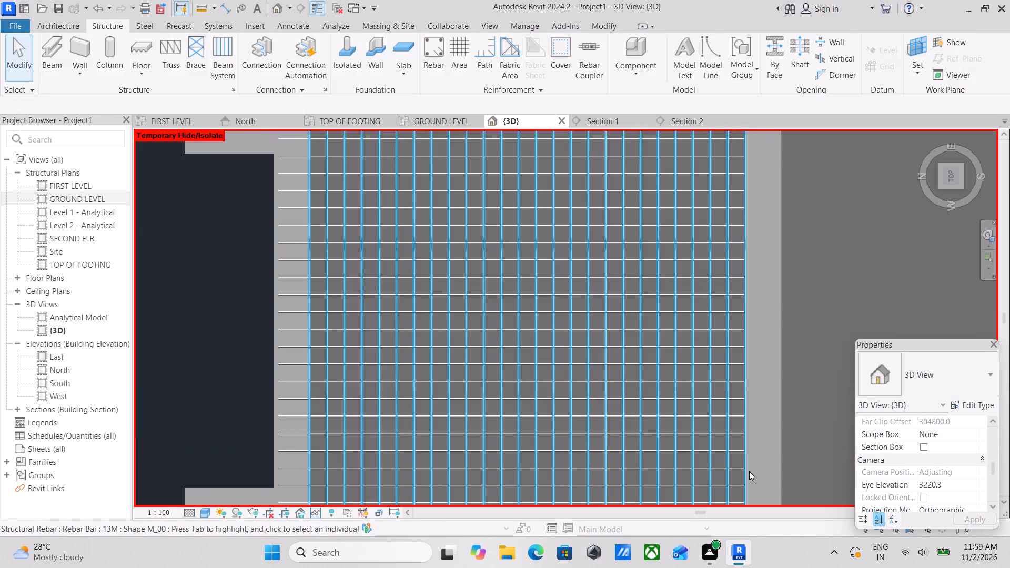
{"action": "scroll", "coordinate": [624, 359], "scroll_direction": "down", "scroll_amount": 2}
{"action": "middle_click_drag", "start_coordinate": [617, 352], "coordinate": [675, 413]}
{"action": "scroll", "coordinate": [433, 214], "scroll_direction": "up", "scroll_amount": 4}
{"action": "scroll", "coordinate": [447, 272], "scroll_direction": "up", "scroll_amount": 2}
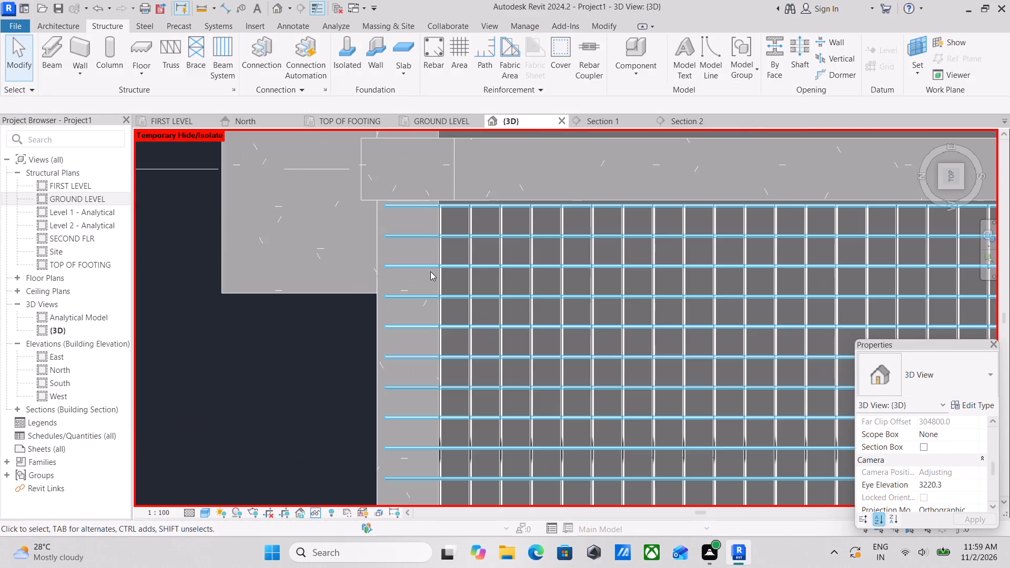
{"action": "left_click", "coordinate": [426, 268]}
{"action": "scroll", "coordinate": [408, 271], "scroll_direction": "up", "scroll_amount": 5}
{"action": "scroll", "coordinate": [408, 271], "scroll_direction": "down", "scroll_amount": 10}
{"action": "middle_click_drag", "start_coordinate": [420, 272], "coordinate": [420, 234]}
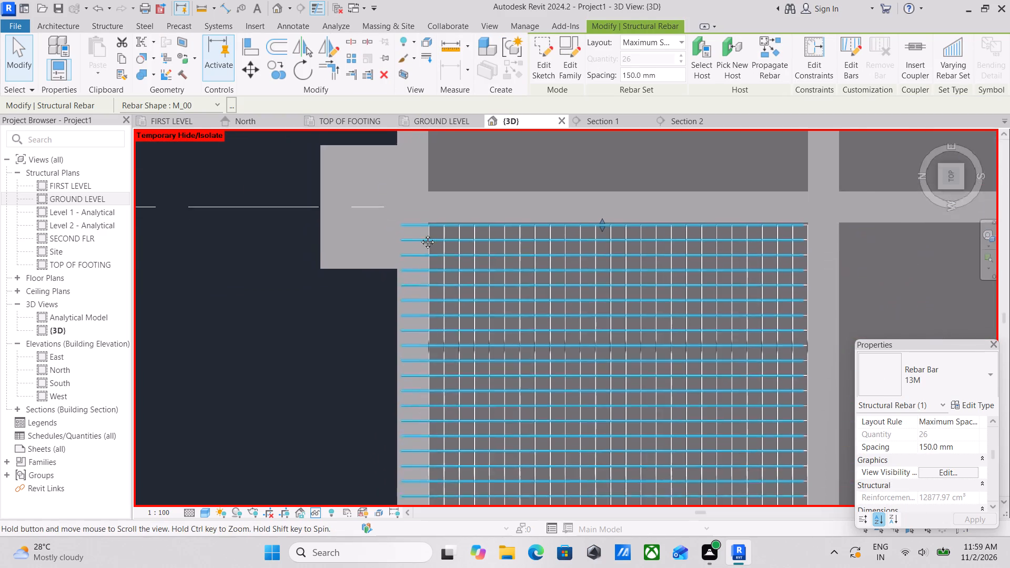
{"action": "middle_click_drag", "start_coordinate": [420, 234], "coordinate": [433, 171]}
{"action": "scroll", "coordinate": [436, 247], "scroll_direction": "down", "scroll_amount": 4}
{"action": "middle_click_drag", "start_coordinate": [435, 243], "coordinate": [438, 195]}
{"action": "scroll", "coordinate": [422, 330], "scroll_direction": "up", "scroll_amount": 9}
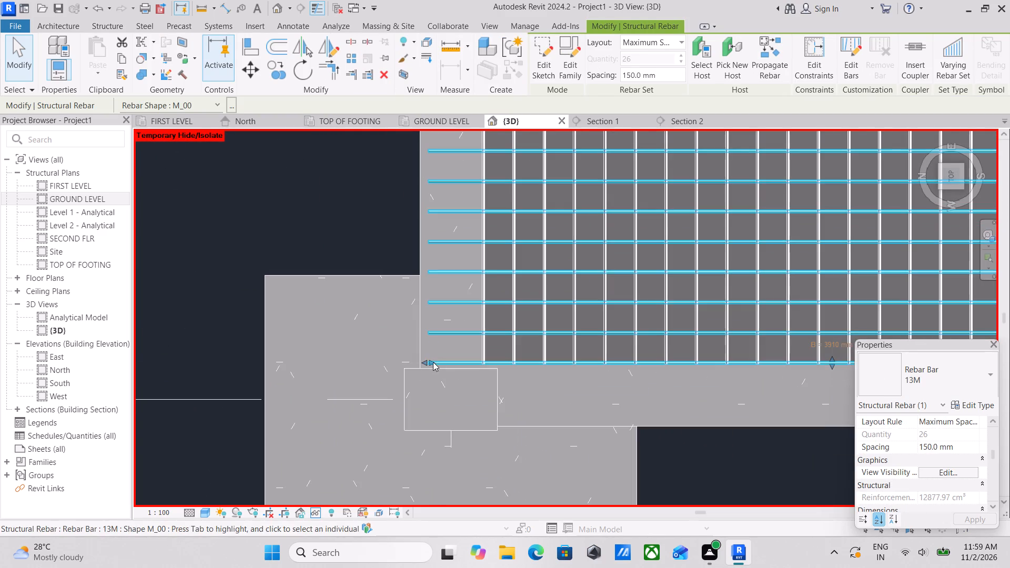
{"action": "left_click_drag", "start_coordinate": [431, 361], "coordinate": [477, 369]}
Pull back the north ends of the other perpendicular bar set to the exterior beam's inner face.
{"action": "scroll", "coordinate": [496, 311], "scroll_direction": "down", "scroll_amount": 3}
{"action": "middle_click_drag", "start_coordinate": [496, 311], "coordinate": [512, 359]}
{"action": "left_click", "coordinate": [481, 330]}
{"action": "scroll", "coordinate": [480, 393], "scroll_direction": "up", "scroll_amount": 3}
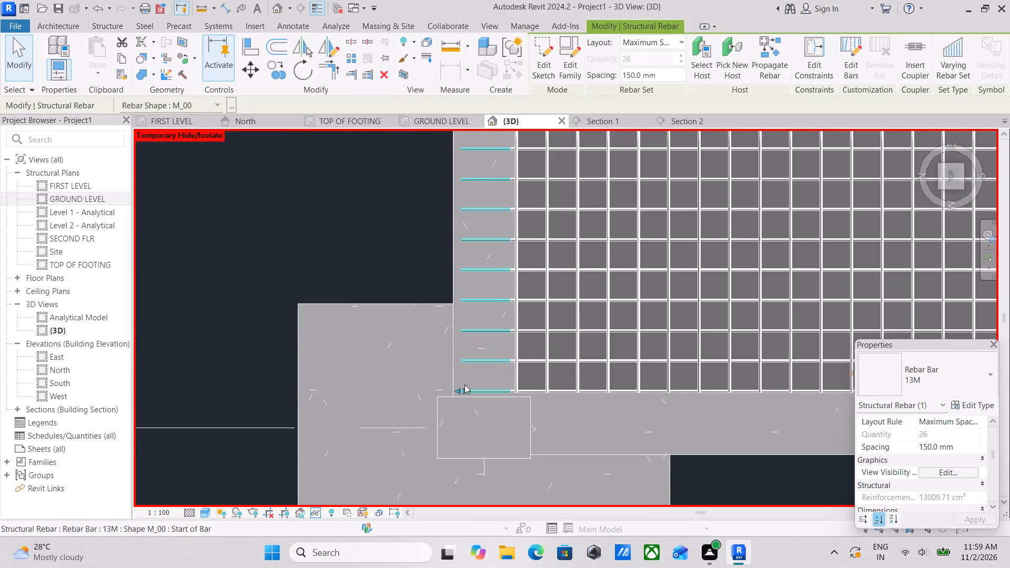
{"action": "left_click_drag", "start_coordinate": [464, 384], "coordinate": [516, 390]}
Trim the remaining overhang on the perpendicular bar set's north ends so they align with the exterior beam's inner face.
{"action": "scroll", "coordinate": [478, 336], "scroll_direction": "down", "scroll_amount": 3}
{"action": "middle_click_drag", "start_coordinate": [478, 336], "coordinate": [488, 361]}
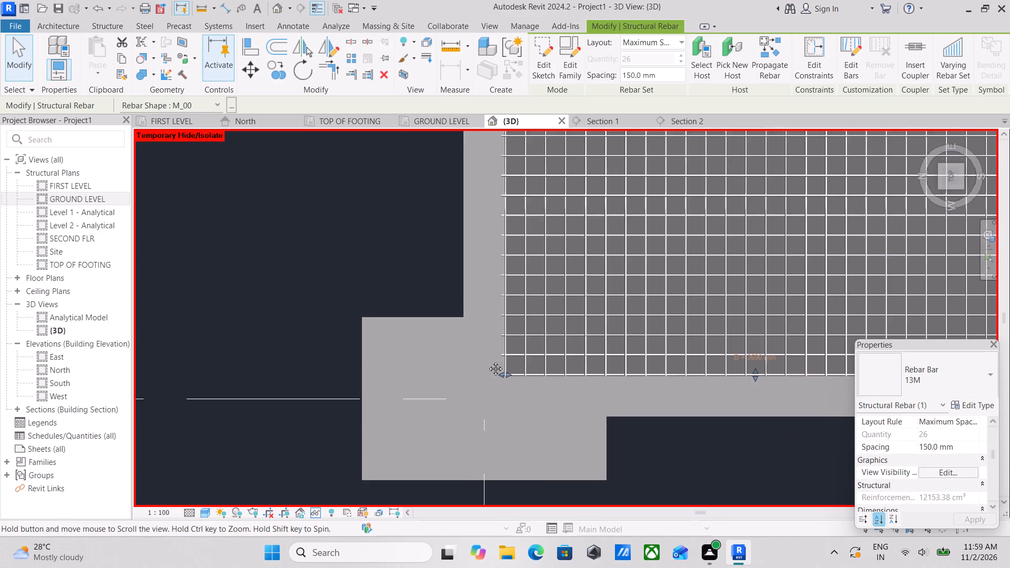
{"action": "middle_click_drag", "start_coordinate": [488, 361], "coordinate": [508, 465]}
{"action": "scroll", "coordinate": [591, 350], "scroll_direction": "down", "scroll_amount": 3}
{"action": "middle_click_drag", "start_coordinate": [591, 350], "coordinate": [561, 452]}
{"action": "scroll", "coordinate": [540, 315], "scroll_direction": "down", "scroll_amount": 1}
{"action": "scroll", "coordinate": [539, 259], "scroll_direction": "up", "scroll_amount": 7}
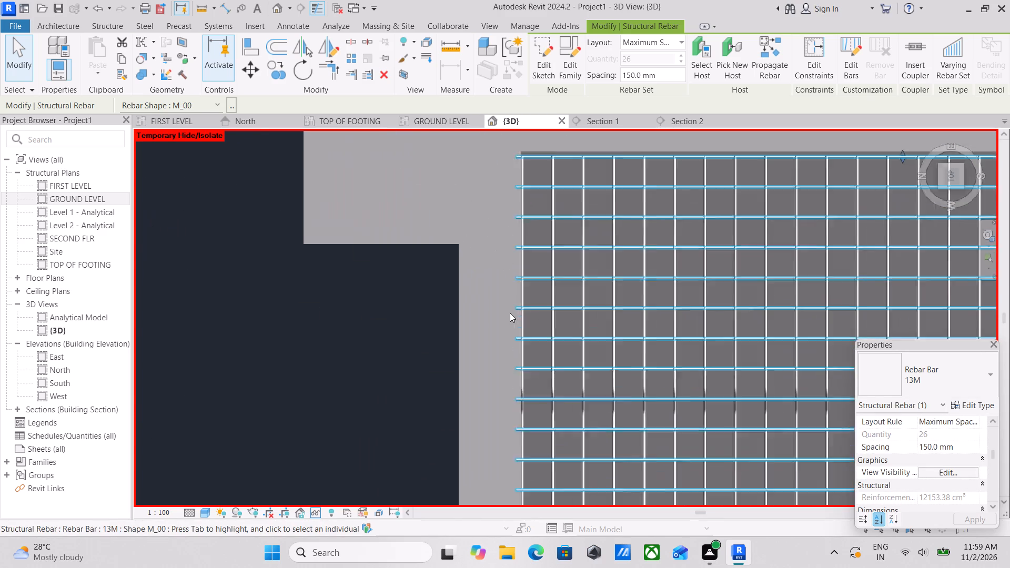
{"action": "scroll", "coordinate": [510, 313], "scroll_direction": "up", "scroll_amount": 1}
{"action": "left_click", "coordinate": [518, 305]}
{"action": "scroll", "coordinate": [520, 308], "scroll_direction": "down", "scroll_amount": 2}
{"action": "scroll", "coordinate": [521, 345], "scroll_direction": "up", "scroll_amount": 3}
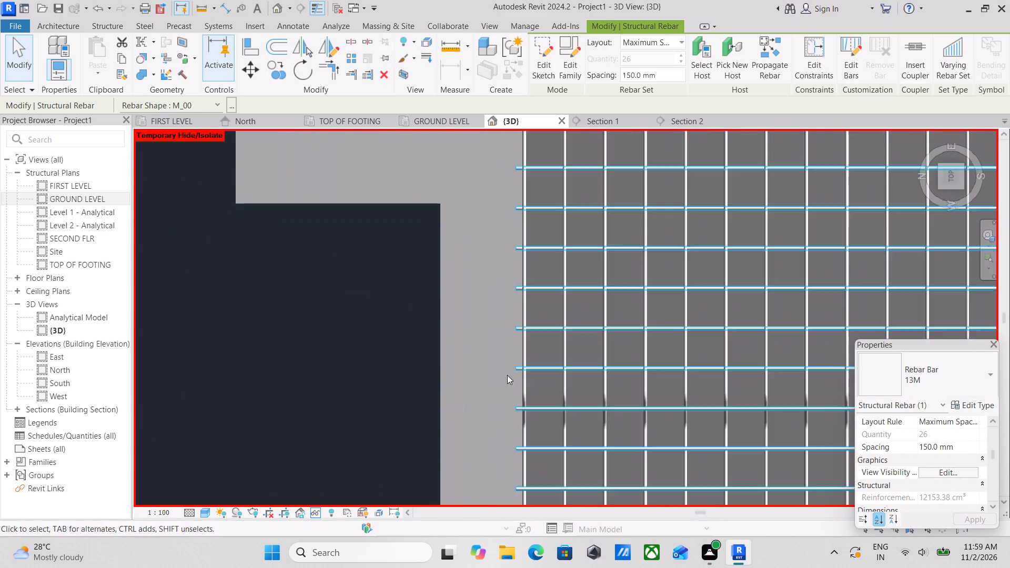
{"action": "scroll", "coordinate": [504, 391], "scroll_direction": "up", "scroll_amount": 3}
{"action": "key", "text": "Escape"}
{"action": "left_click", "coordinate": [526, 357]}
{"action": "scroll", "coordinate": [528, 360], "scroll_direction": "up", "scroll_amount": 1}
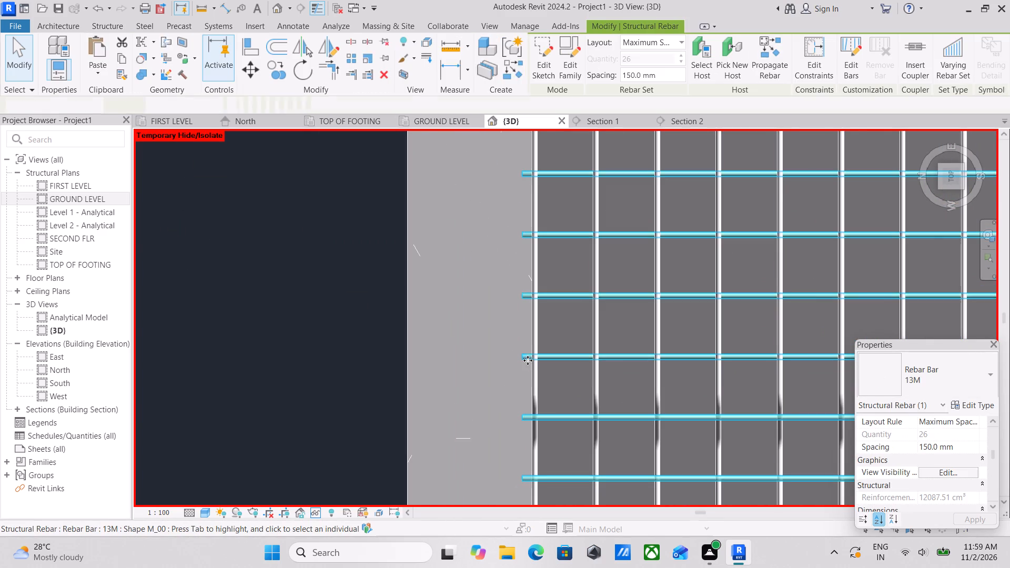
{"action": "scroll", "coordinate": [528, 360], "scroll_direction": "up", "scroll_amount": 2}
{"action": "scroll", "coordinate": [528, 359], "scroll_direction": "down", "scroll_amount": 9}
{"action": "middle_click", "coordinate": [551, 341]}
{"action": "scroll", "coordinate": [551, 341], "scroll_direction": "down", "scroll_amount": 5}
{"action": "middle_click_drag", "start_coordinate": [550, 340], "coordinate": [529, 256]}
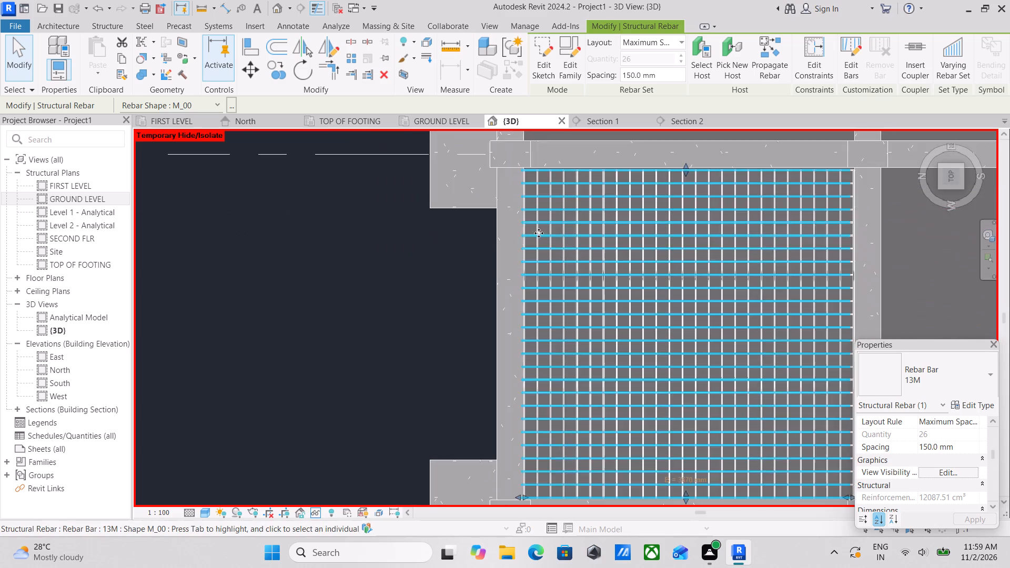
{"action": "scroll", "coordinate": [551, 298], "scroll_direction": "down", "scroll_amount": 3}
{"action": "middle_click_drag", "start_coordinate": [551, 257], "coordinate": [552, 230]}
{"action": "scroll", "coordinate": [557, 382], "scroll_direction": "up", "scroll_amount": 8}
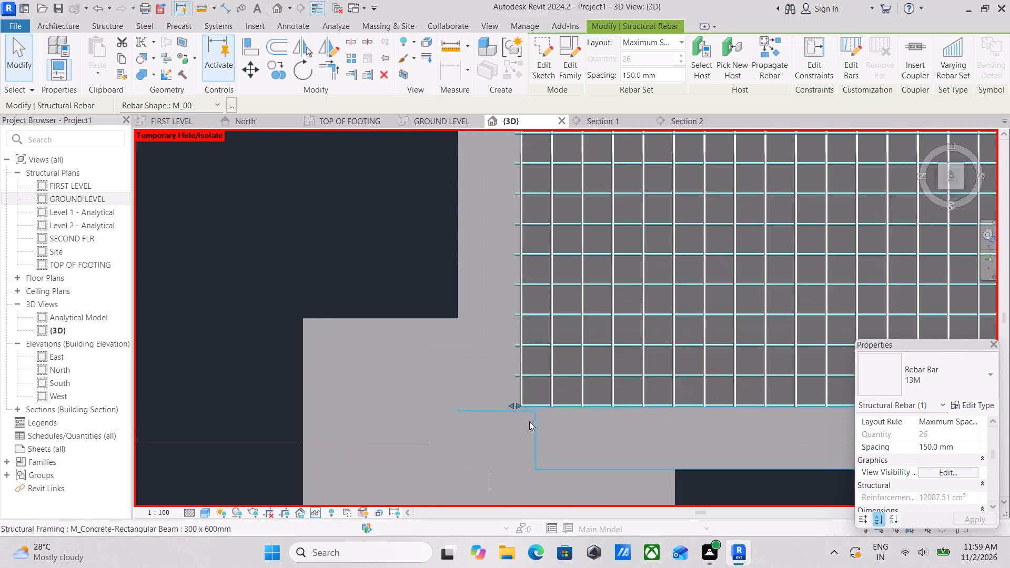
{"action": "scroll", "coordinate": [529, 421], "scroll_direction": "up", "scroll_amount": 5}
{"action": "left_click_drag", "start_coordinate": [509, 391], "coordinate": [522, 393]}
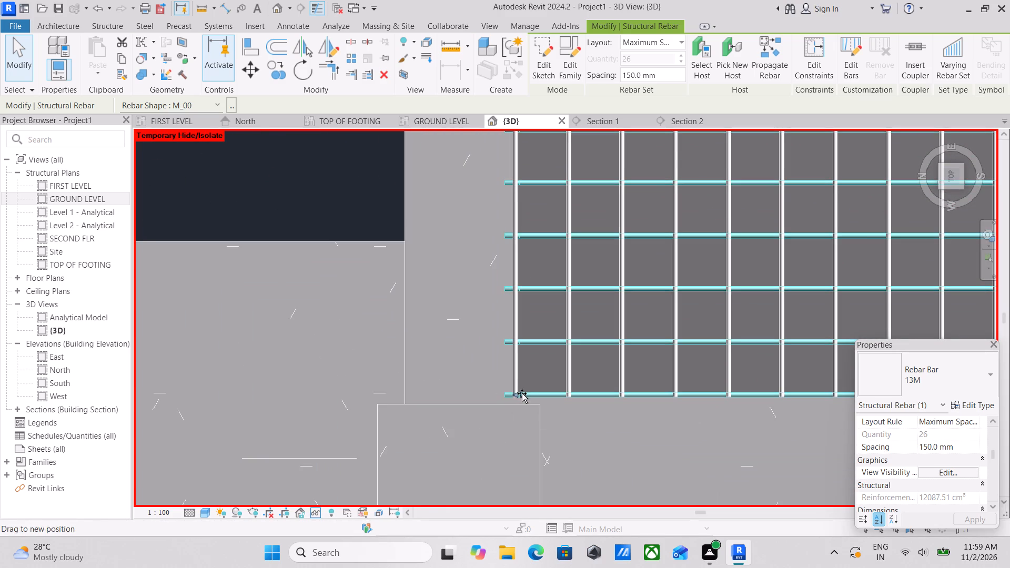
{"action": "left_click_drag", "start_coordinate": [522, 393], "coordinate": [518, 392]}
{"action": "scroll", "coordinate": [504, 397], "scroll_direction": "up", "scroll_amount": 4}
{"action": "scroll", "coordinate": [547, 345], "scroll_direction": "down", "scroll_amount": 5}
{"action": "scroll", "coordinate": [649, 259], "scroll_direction": "down", "scroll_amount": 2}
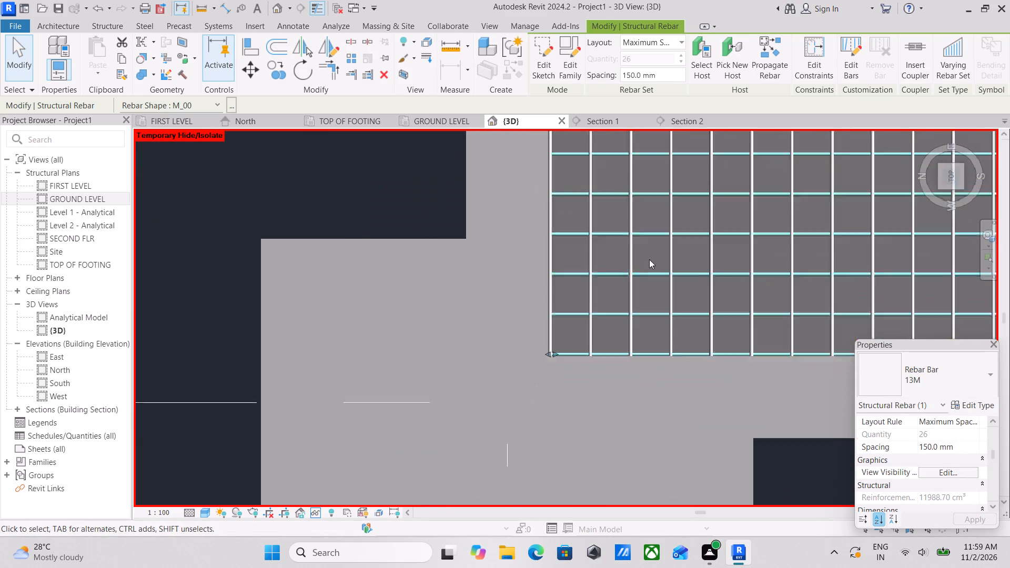
{"action": "scroll", "coordinate": [649, 259], "scroll_direction": "down", "scroll_amount": 19}
{"action": "key", "text": "Escape"}
Examine the trimmed bar grid in the {3D} view, checking the cranked and perpendicular sets along the bay's edge beams.
{"action": "middle_click_drag", "start_coordinate": [642, 292], "coordinate": [722, 139], "text": "shift"}
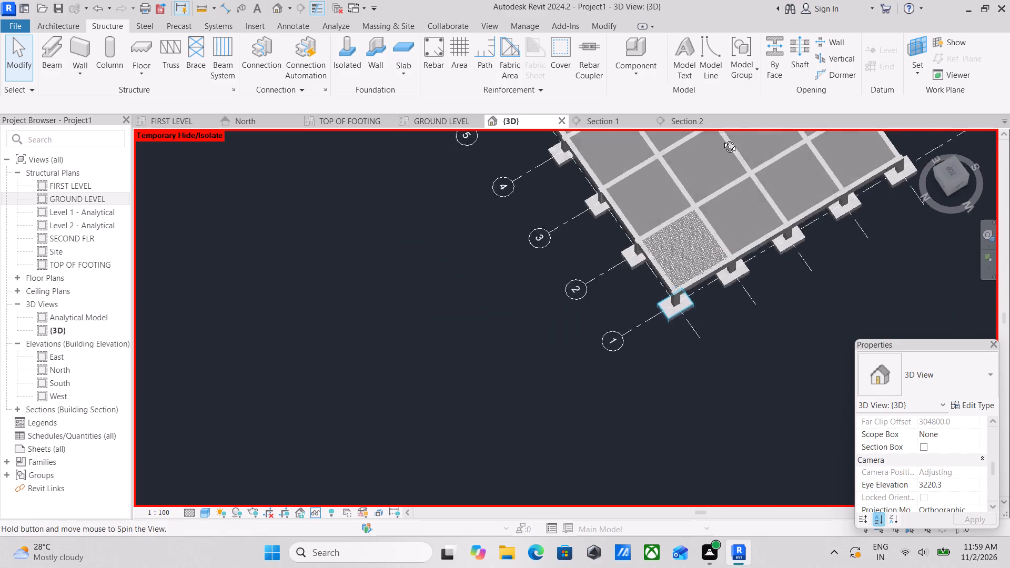
{"action": "middle_click_drag", "start_coordinate": [722, 139], "coordinate": [724, 98], "text": "shift"}
{"action": "scroll", "coordinate": [742, 260], "scroll_direction": "up", "scroll_amount": 17}
{"action": "middle_click_drag", "start_coordinate": [639, 156], "coordinate": [641, 173]}
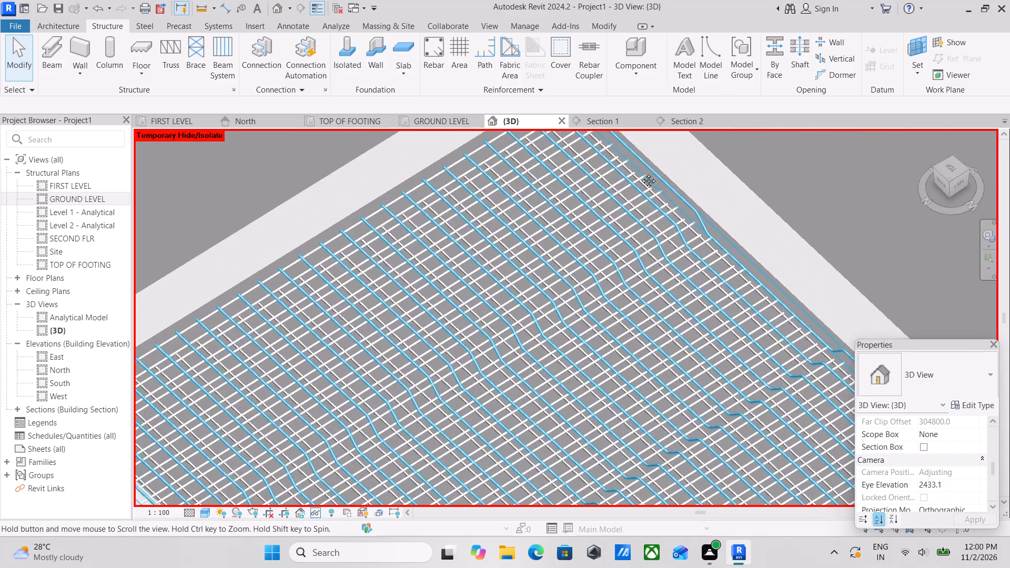
{"action": "middle_click_drag", "start_coordinate": [641, 173], "coordinate": [645, 265]}
{"action": "key", "text": "Escape"}
{"action": "scroll", "coordinate": [508, 187], "scroll_direction": "up", "scroll_amount": 3}
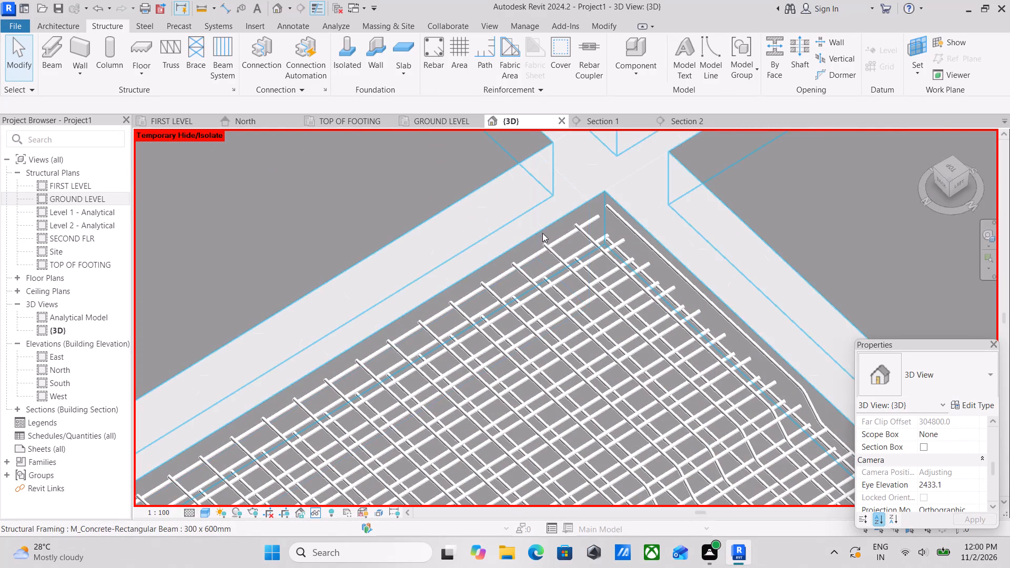
{"action": "left_click", "coordinate": [542, 233]}
{"action": "scroll", "coordinate": [542, 233], "scroll_direction": "down", "scroll_amount": 6}
{"action": "key", "text": "Escape"}
{"action": "scroll", "coordinate": [571, 233], "scroll_direction": "down", "scroll_amount": 3}
{"action": "middle_click_drag", "start_coordinate": [571, 233], "coordinate": [571, 228]}
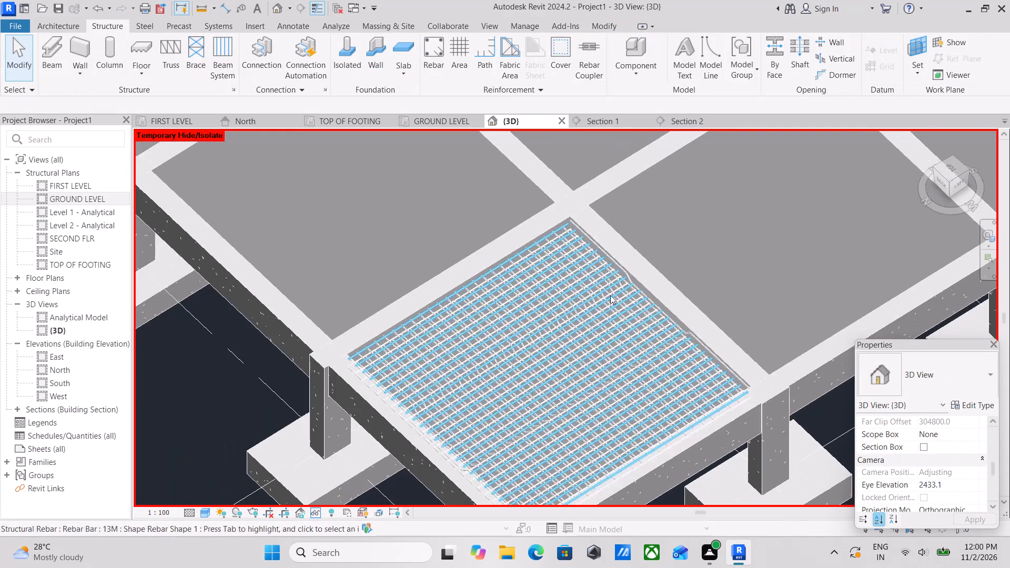
{"action": "scroll", "coordinate": [610, 296], "scroll_direction": "down", "scroll_amount": 1}
{"action": "middle_click_drag", "start_coordinate": [608, 292], "coordinate": [593, 247]}
{"action": "scroll", "coordinate": [683, 331], "scroll_direction": "up", "scroll_amount": 4}
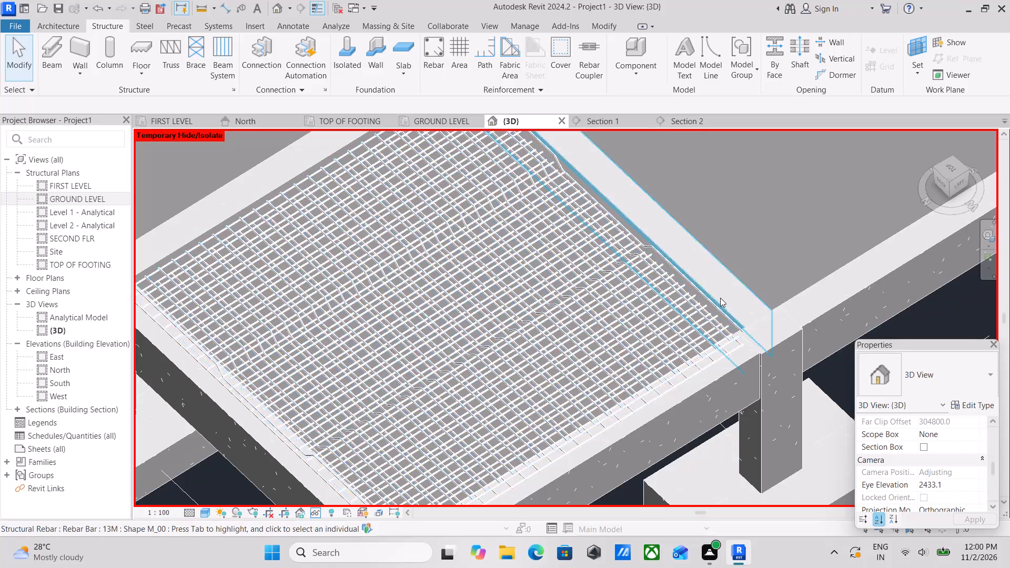
{"action": "left_click", "coordinate": [707, 298]}
{"action": "scroll", "coordinate": [707, 298], "scroll_direction": "down", "scroll_amount": 3}
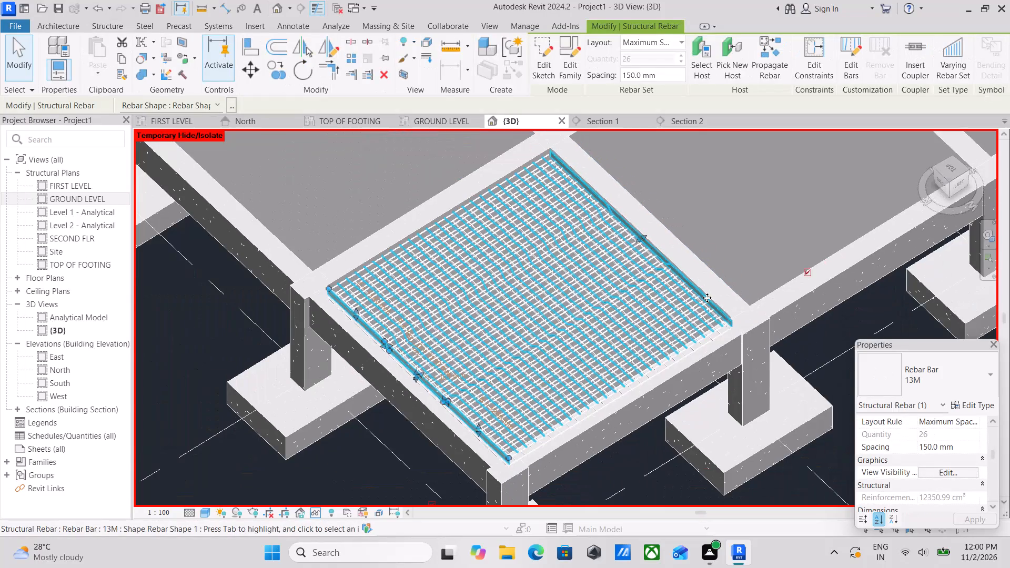
{"action": "key", "text": "Escape"}
{"action": "scroll", "coordinate": [538, 267], "scroll_direction": "up", "scroll_amount": 3}
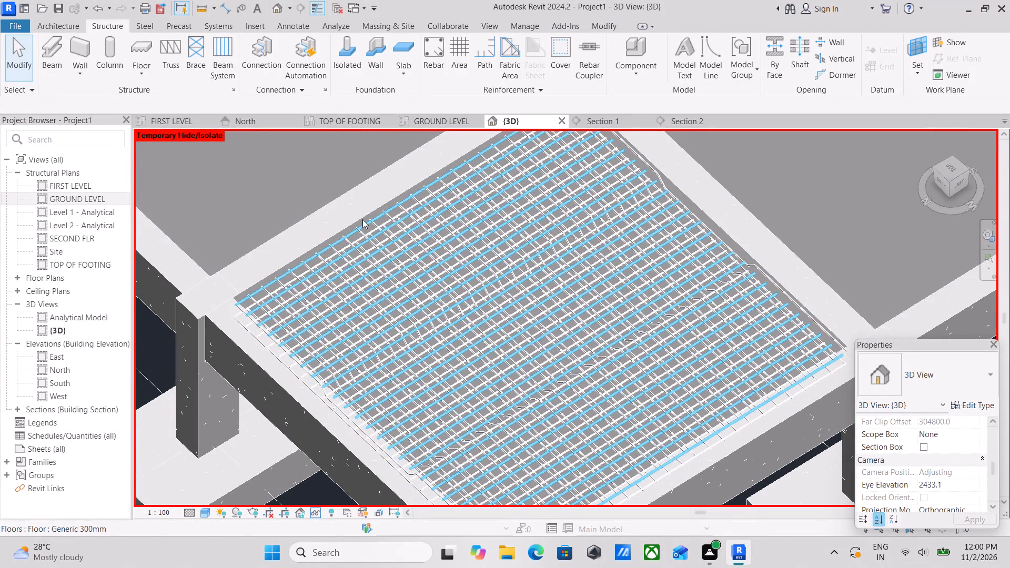
{"action": "left_click", "coordinate": [363, 218]}
{"action": "scroll", "coordinate": [363, 218], "scroll_direction": "down", "scroll_amount": 3}
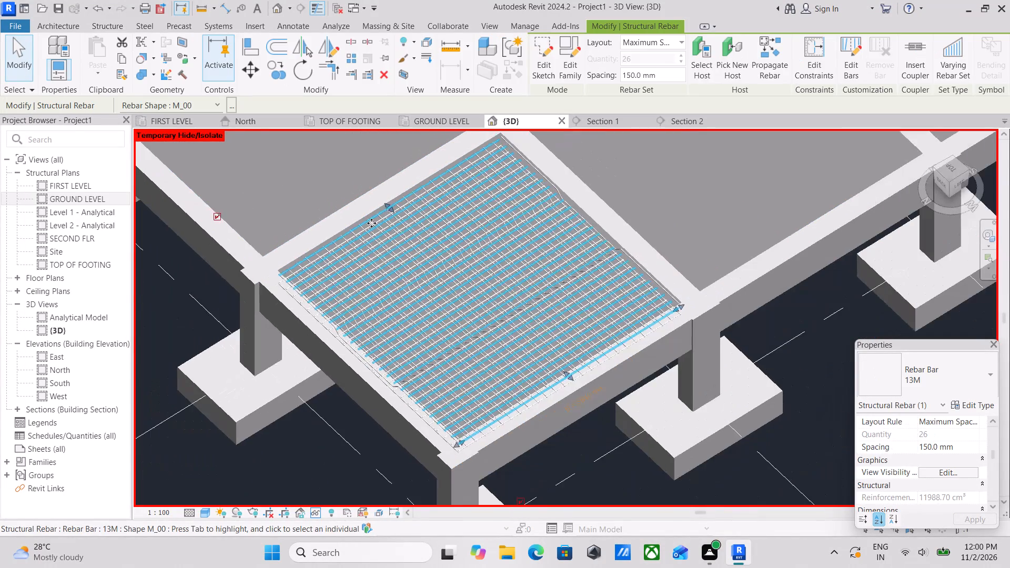
{"action": "key", "text": "Escape"}
Examine the reinforced bay's bar ends from the opposite sides and view the whole ground-level slab structure.
{"action": "scroll", "coordinate": [454, 243], "scroll_direction": "down", "scroll_amount": 7}
{"action": "middle_click_drag", "start_coordinate": [460, 270], "coordinate": [609, 247], "text": "shift"}
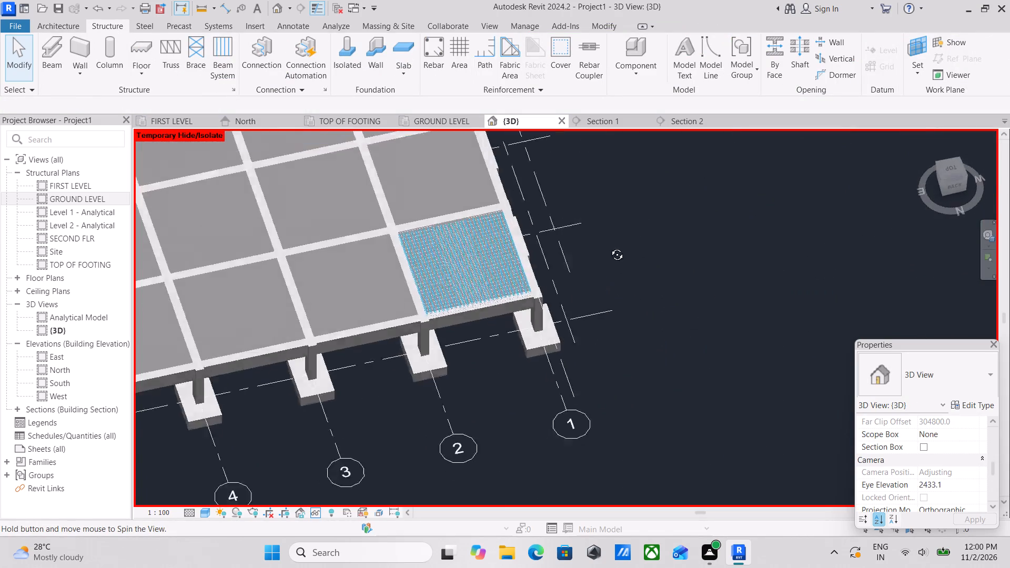
{"action": "middle_click_drag", "start_coordinate": [609, 247], "coordinate": [704, 163], "text": "shift"}
{"action": "scroll", "coordinate": [552, 272], "scroll_direction": "up", "scroll_amount": 12}
{"action": "key", "text": "Escape"}
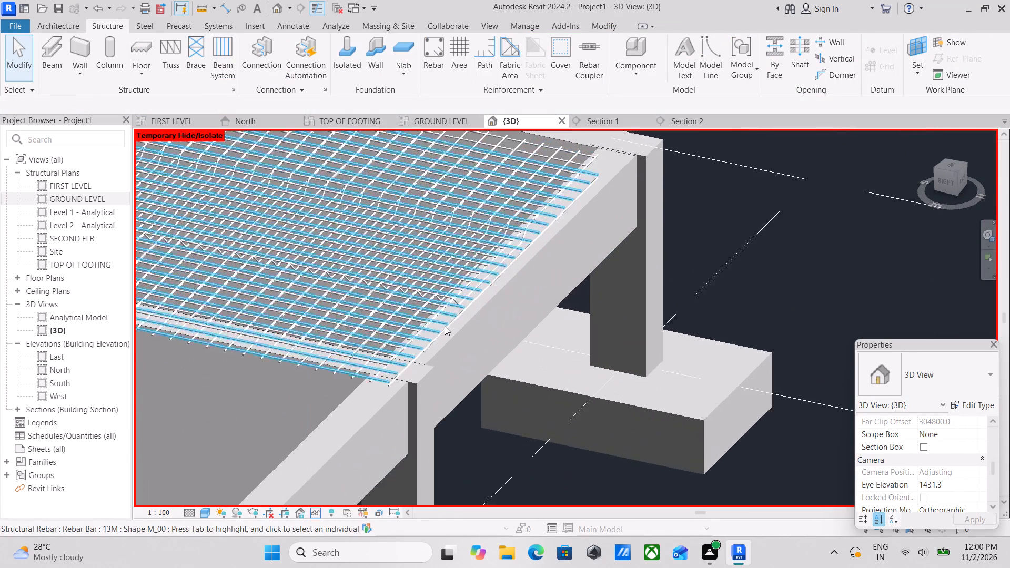
{"action": "scroll", "coordinate": [445, 326], "scroll_direction": "up", "scroll_amount": 5}
{"action": "scroll", "coordinate": [413, 320], "scroll_direction": "down", "scroll_amount": 16}
{"action": "middle_click_drag", "start_coordinate": [508, 315], "coordinate": [130, 285], "text": "shift"}
{"action": "scroll", "coordinate": [503, 320], "scroll_direction": "down", "scroll_amount": 2}
{"action": "scroll", "coordinate": [431, 305], "scroll_direction": "up", "scroll_amount": 3}
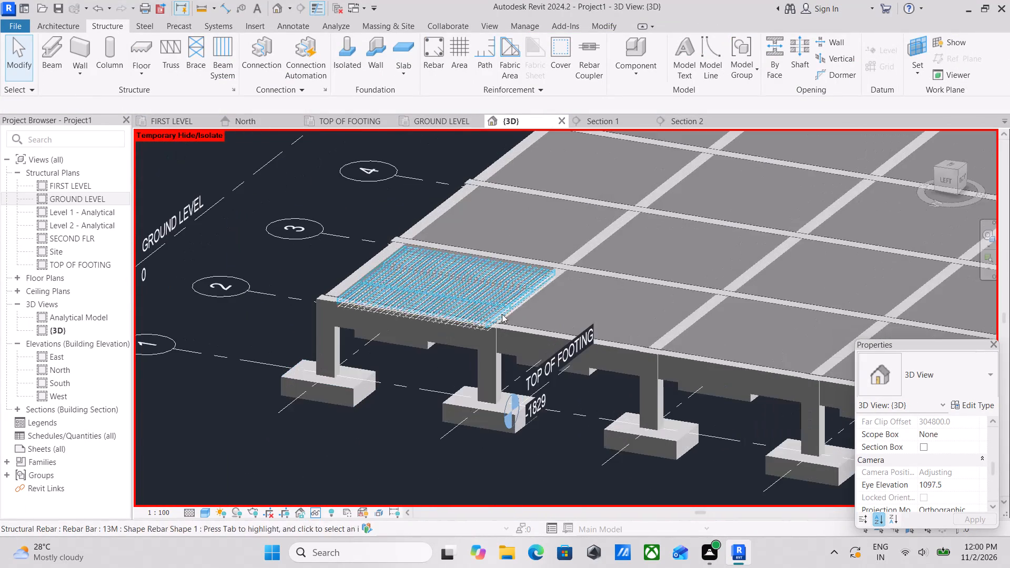
{"action": "scroll", "coordinate": [570, 326], "scroll_direction": "down", "scroll_amount": 3}
{"action": "middle_click_drag", "start_coordinate": [561, 320], "coordinate": [452, 344]}
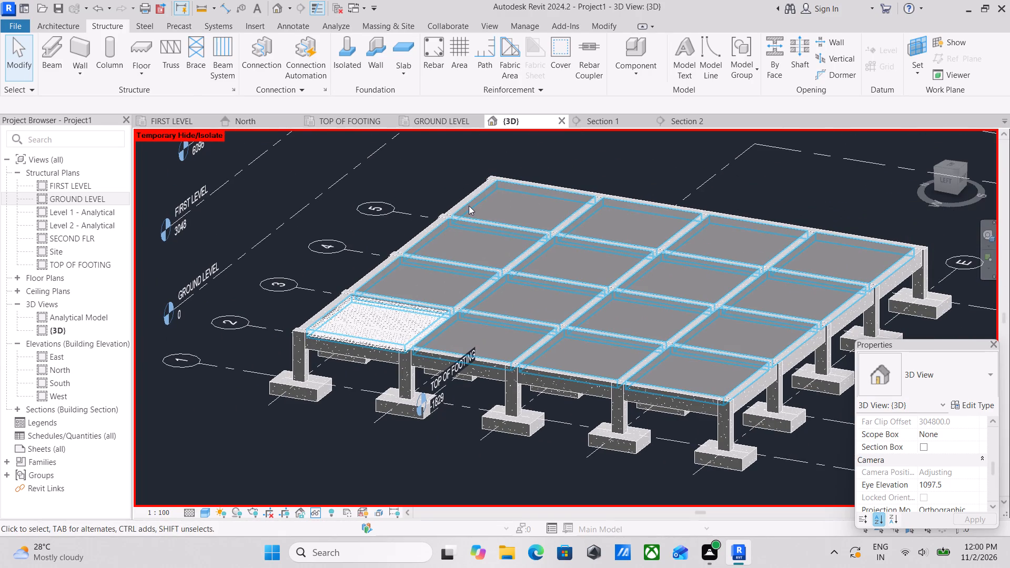
Open the boundary sketch of the ground-level Generic 300mm floor for editing and view it from the top.
{"action": "left_click", "coordinate": [469, 206]}
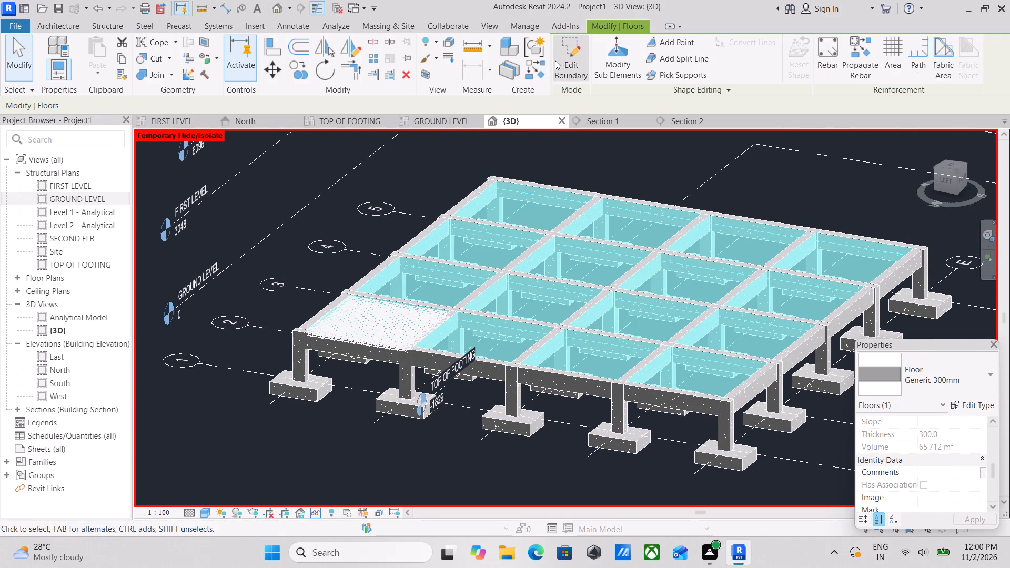
{"action": "left_click", "coordinate": [582, 57]}
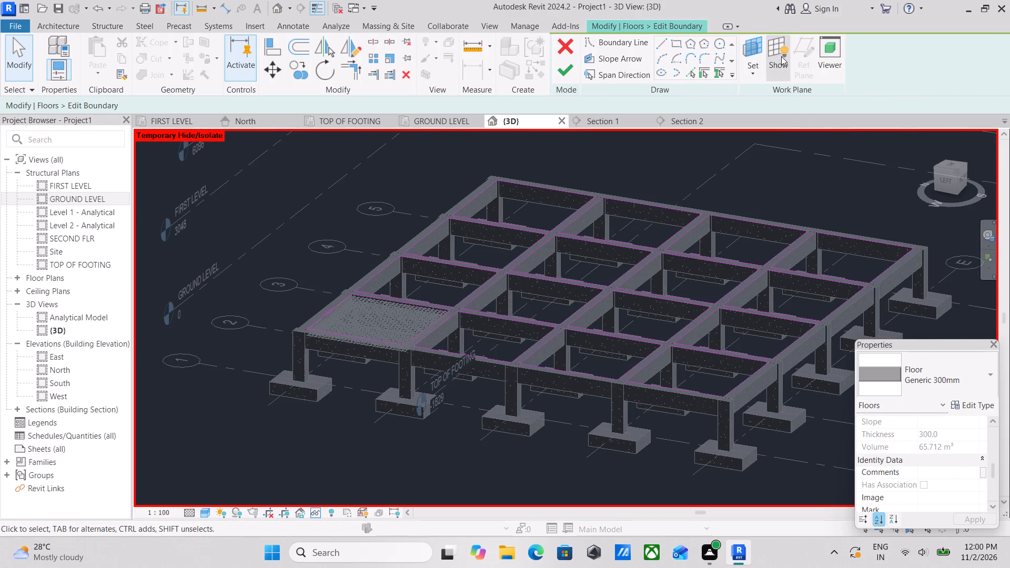
{"action": "left_click", "coordinate": [952, 165]}
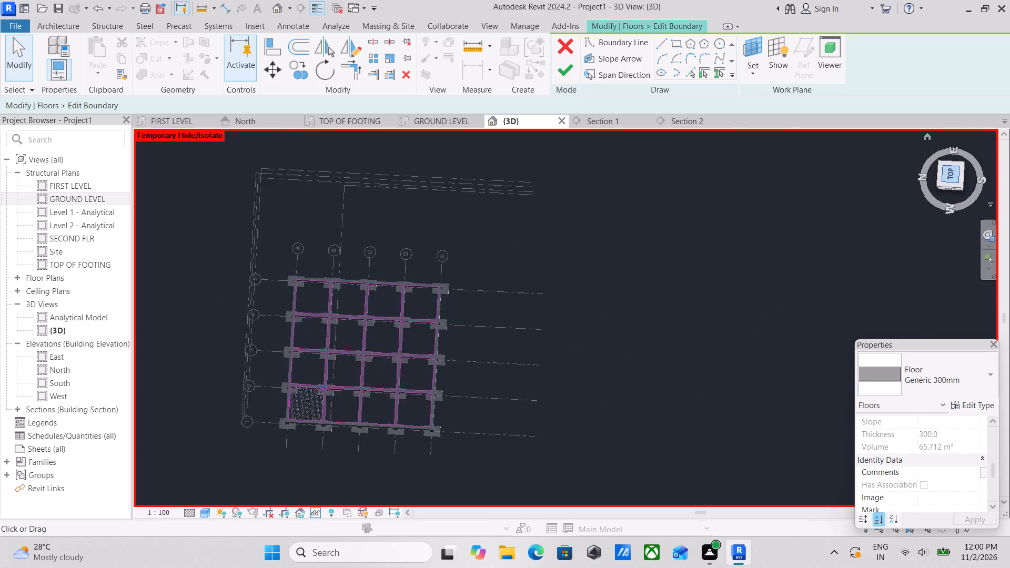
Delete the boundary lines of the four bays between grids 3 and 4, plus the neighbouring bays' lines along both grid beams.
{"action": "scroll", "coordinate": [850, 209], "scroll_direction": "up", "scroll_amount": 5}
{"action": "middle_click_drag", "start_coordinate": [433, 212], "coordinate": [469, 135]}
{"action": "left_click_drag", "start_coordinate": [398, 151], "coordinate": [738, 288]}
{"action": "scroll", "coordinate": [736, 284], "scroll_direction": "down", "scroll_amount": 1}
{"action": "middle_click_drag", "start_coordinate": [736, 284], "coordinate": [713, 200]}
{"action": "left_click_drag", "start_coordinate": [402, 143], "coordinate": [610, 244]}
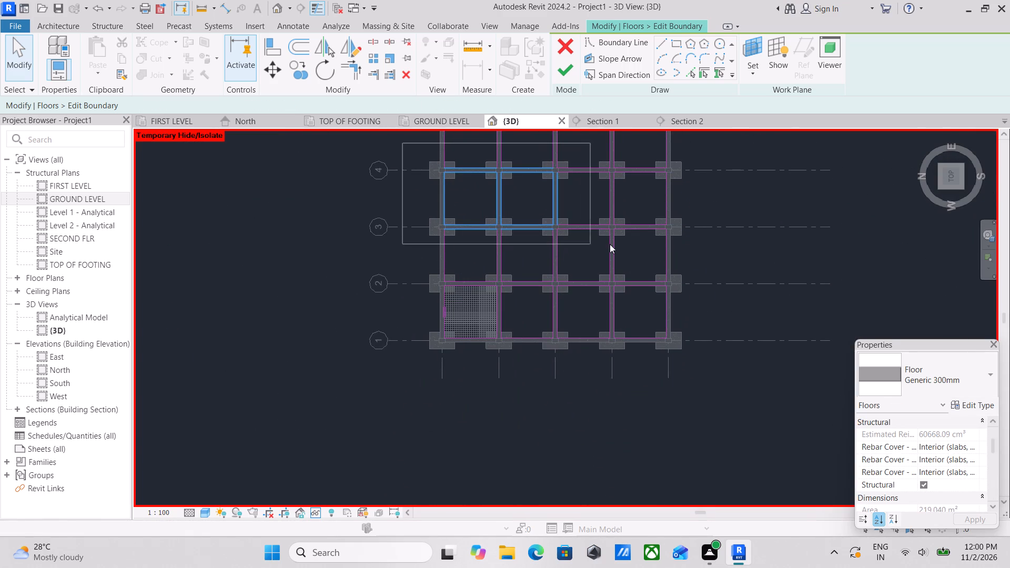
{"action": "left_click_drag", "start_coordinate": [610, 244], "coordinate": [718, 259]}
{"action": "right_click", "coordinate": [614, 188]}
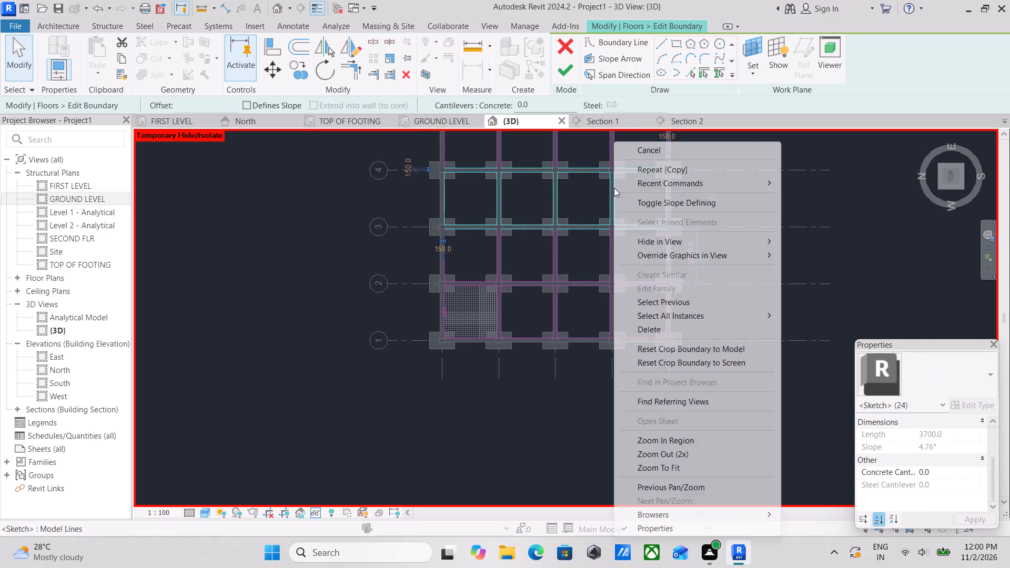
{"action": "left_click", "coordinate": [664, 321]}
{"action": "left_click", "coordinate": [661, 328]}
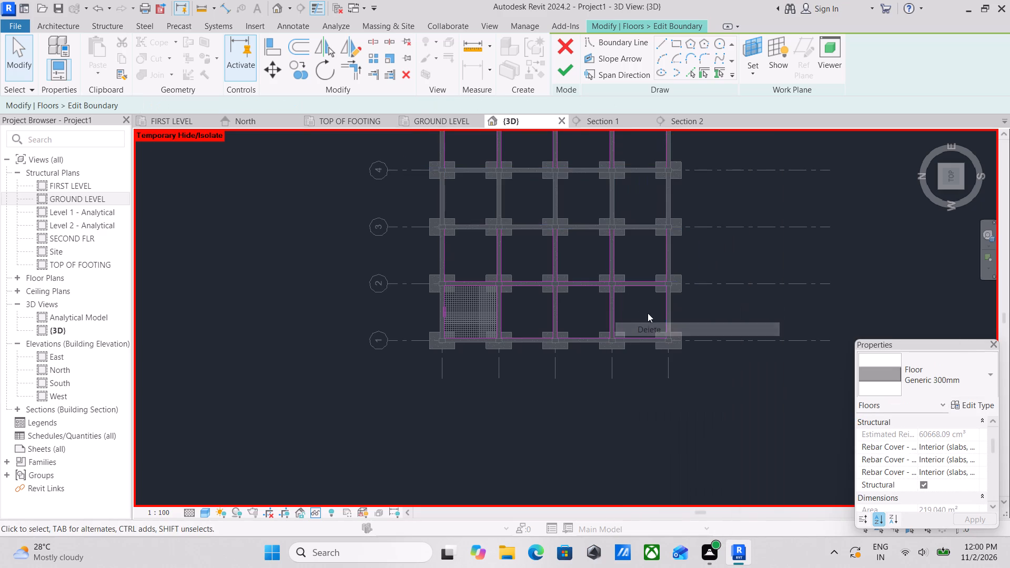
Delete the remaining boundary lines of the four bays between grids 2 and 3.
{"action": "scroll", "coordinate": [539, 204], "scroll_direction": "down", "scroll_amount": 1}
{"action": "scroll", "coordinate": [484, 221], "scroll_direction": "up", "scroll_amount": 2}
{"action": "left_click_drag", "start_coordinate": [403, 193], "coordinate": [478, 268]}
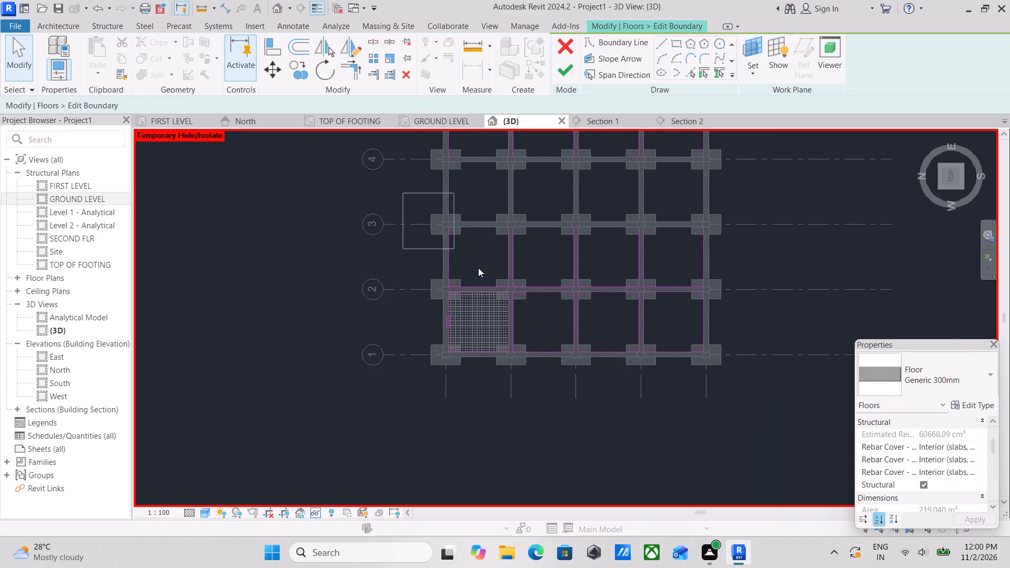
{"action": "left_click_drag", "start_coordinate": [478, 268], "coordinate": [726, 290]}
{"action": "scroll", "coordinate": [688, 302], "scroll_direction": "up", "scroll_amount": 5}
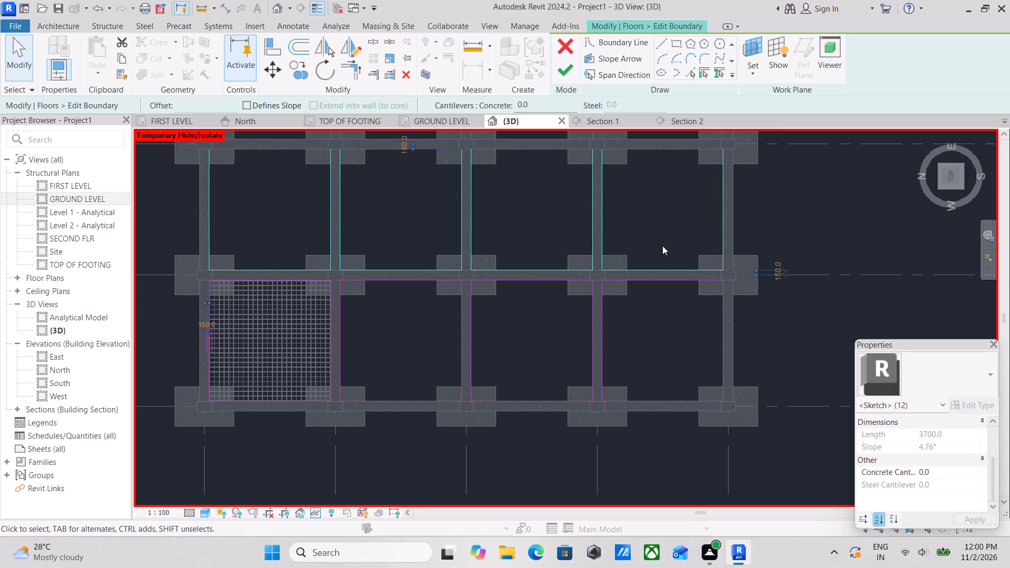
{"action": "right_click", "coordinate": [797, 211]}
{"action": "left_click", "coordinate": [852, 329]}
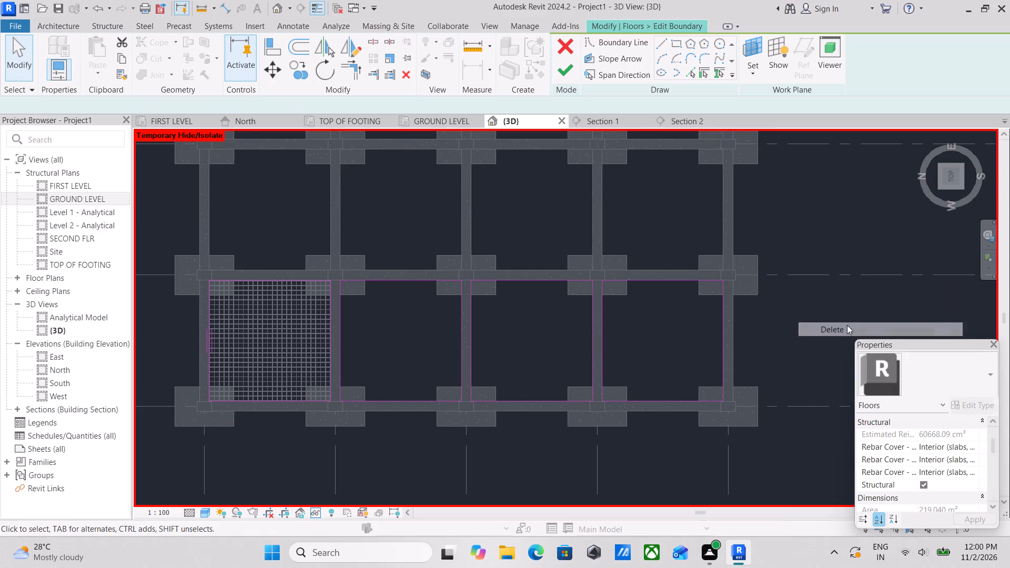
Delete the remaining boundary lines of the four bays between grids 4 and 5.
{"action": "scroll", "coordinate": [608, 208], "scroll_direction": "down", "scroll_amount": 3}
{"action": "middle_click_drag", "start_coordinate": [585, 201], "coordinate": [619, 318]}
{"action": "scroll", "coordinate": [505, 212], "scroll_direction": "down", "scroll_amount": 1}
{"action": "middle_click_drag", "start_coordinate": [505, 212], "coordinate": [509, 256]}
{"action": "scroll", "coordinate": [510, 258], "scroll_direction": "up", "scroll_amount": 1}
{"action": "scroll", "coordinate": [468, 215], "scroll_direction": "down", "scroll_amount": 2}
{"action": "middle_click_drag", "start_coordinate": [471, 221], "coordinate": [494, 292]}
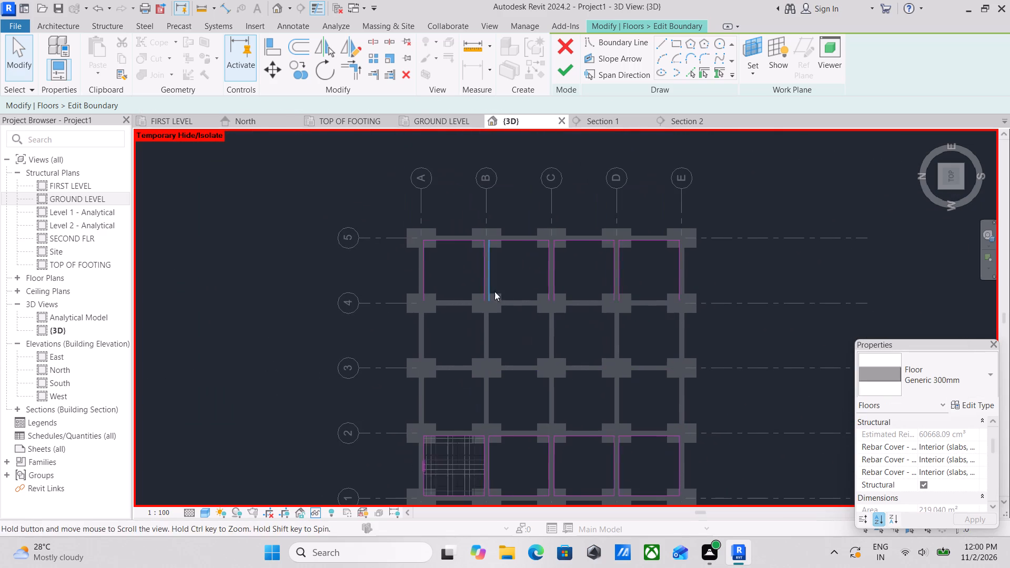
{"action": "left_click_drag", "start_coordinate": [395, 198], "coordinate": [719, 337]}
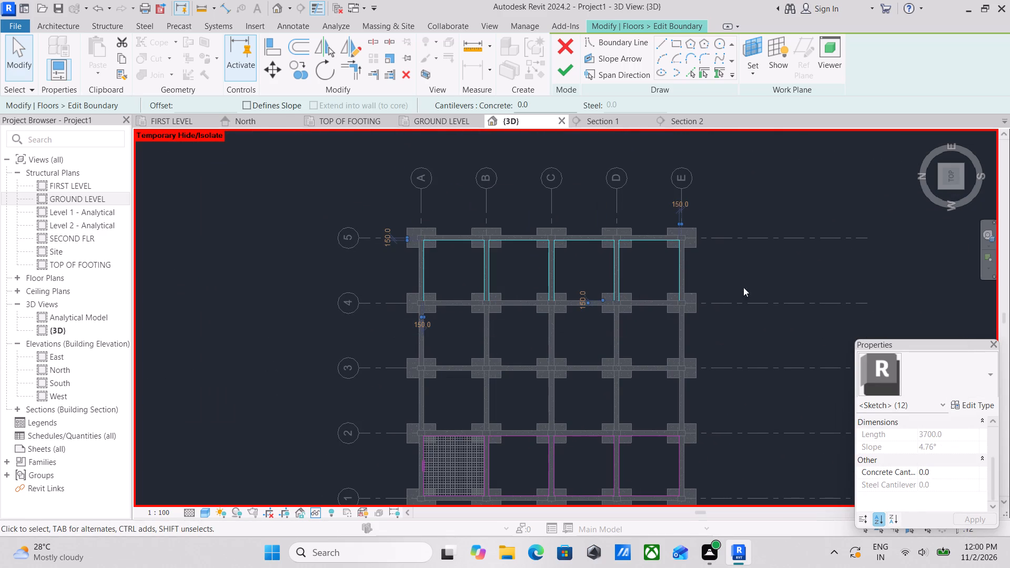
{"action": "right_click", "coordinate": [730, 186]}
{"action": "left_click", "coordinate": [781, 326]}
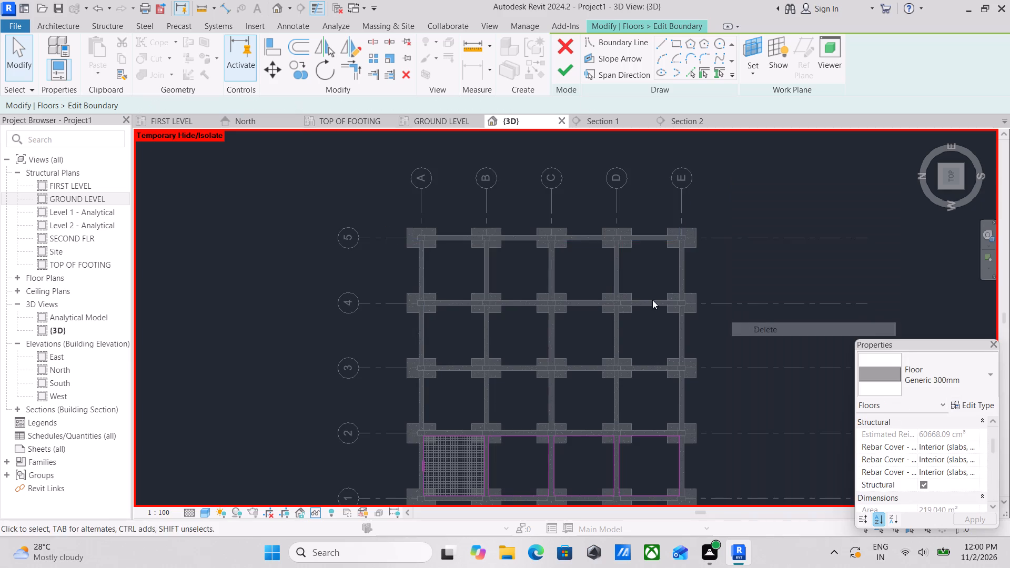
Delete the boundary loops between grids 1 and 2 from C to E, plus the adjacent bay's line beside grid C.
{"action": "scroll", "coordinate": [650, 299], "scroll_direction": "down", "scroll_amount": 2}
{"action": "middle_click_drag", "start_coordinate": [643, 296], "coordinate": [615, 169]}
{"action": "scroll", "coordinate": [565, 293], "scroll_direction": "up", "scroll_amount": 4}
{"action": "scroll", "coordinate": [519, 279], "scroll_direction": "up", "scroll_amount": 3}
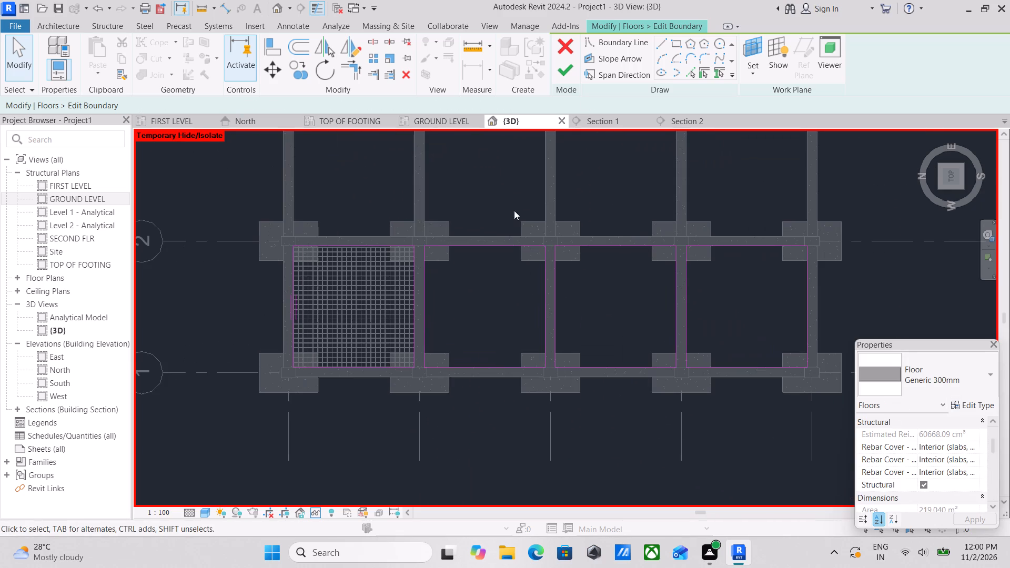
{"action": "left_click_drag", "start_coordinate": [509, 187], "coordinate": [854, 451]}
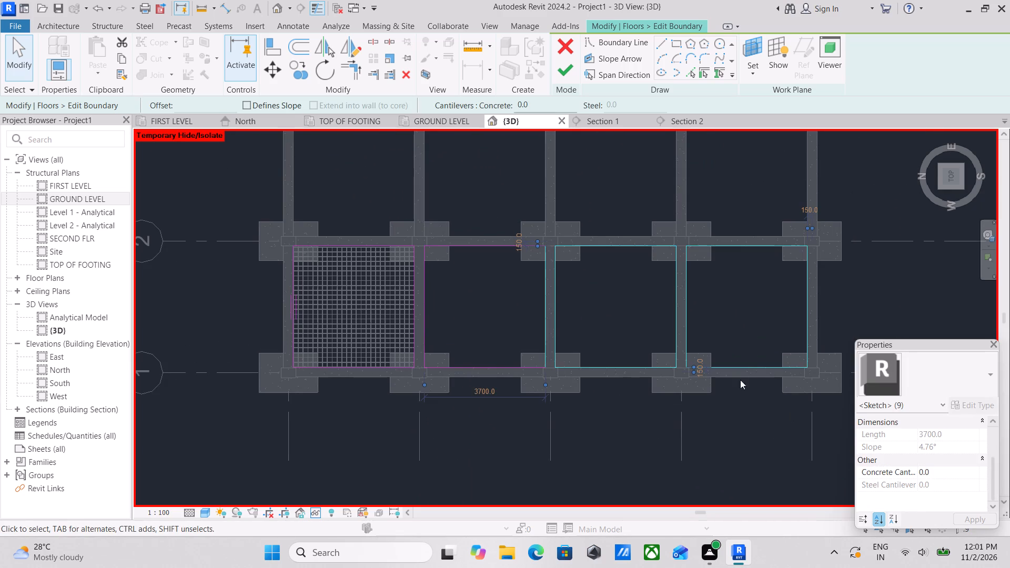
{"action": "right_click", "coordinate": [458, 137]}
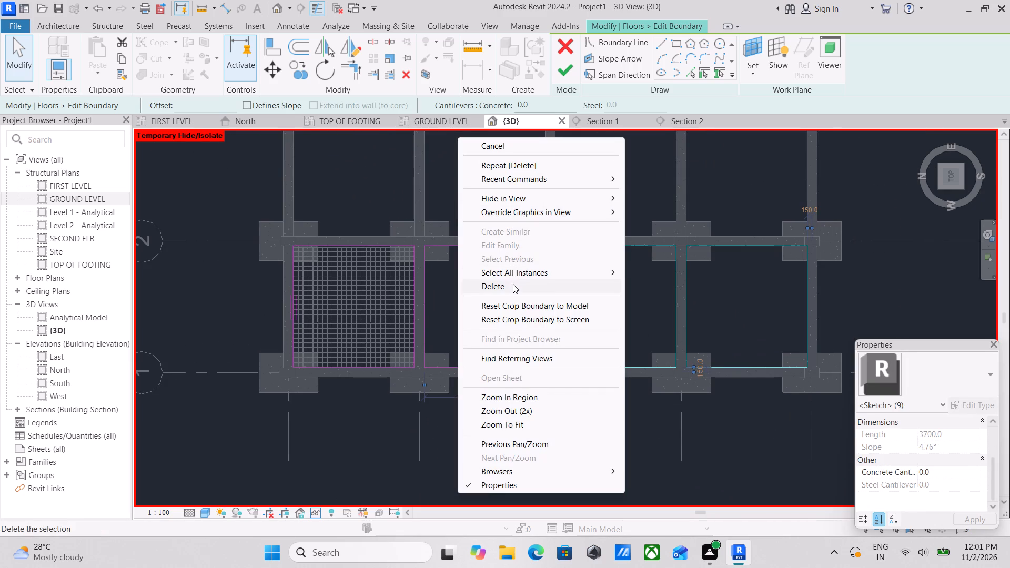
{"action": "left_click", "coordinate": [513, 284]}
Delete the last three boundary lines of bay B–C between grids 1 and 2, and finish the floor boundary edit.
{"action": "scroll", "coordinate": [445, 256], "scroll_direction": "up", "scroll_amount": 3}
{"action": "left_click_drag", "start_coordinate": [393, 188], "coordinate": [507, 342]}
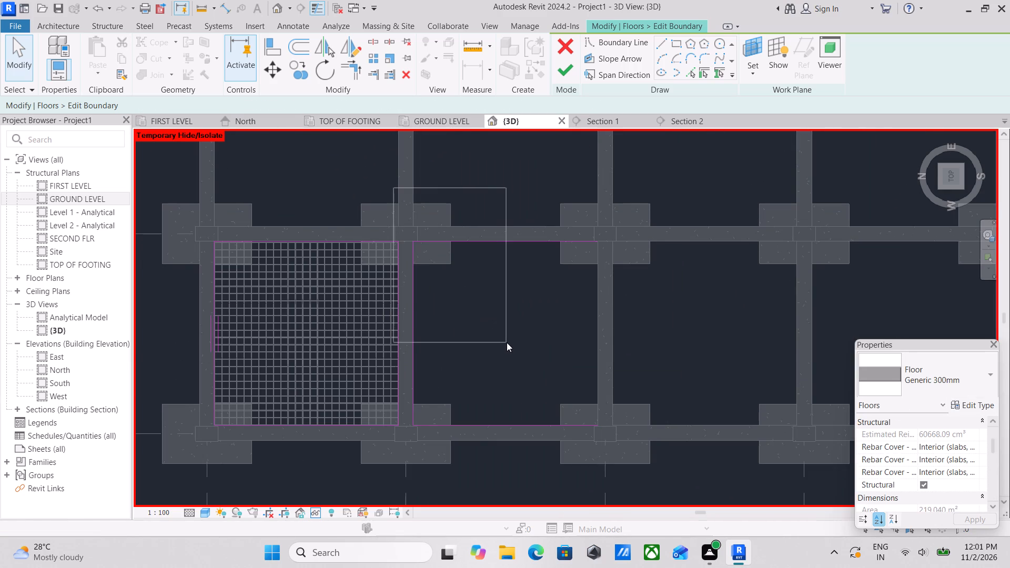
{"action": "left_click_drag", "start_coordinate": [507, 342], "coordinate": [542, 305]}
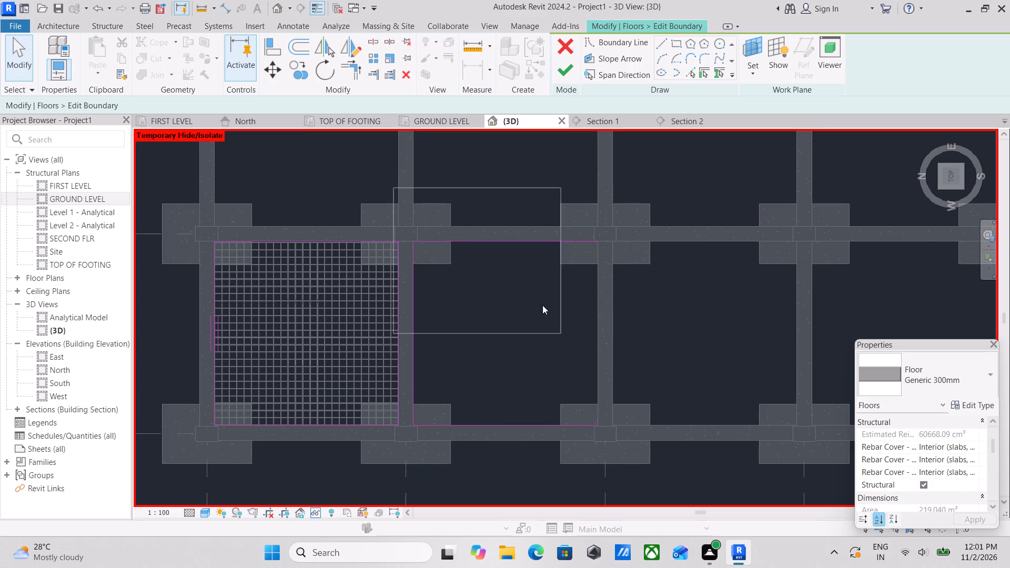
{"action": "left_click_drag", "start_coordinate": [542, 305], "coordinate": [386, 157]}
{"action": "scroll", "coordinate": [399, 163], "scroll_direction": "down", "scroll_amount": 3}
{"action": "middle_click", "coordinate": [399, 163]}
{"action": "scroll", "coordinate": [411, 170], "scroll_direction": "up", "scroll_amount": 1}
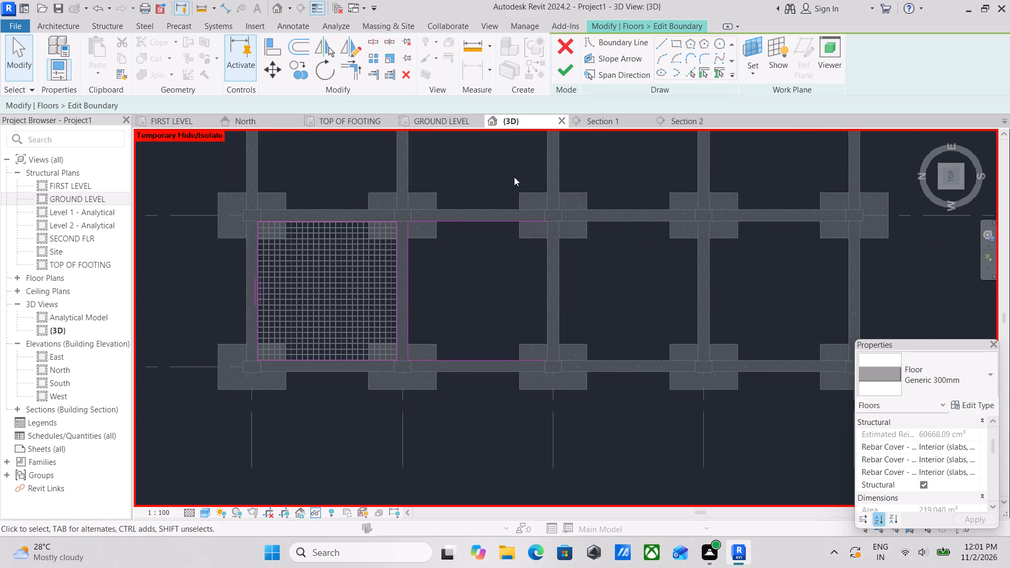
{"action": "left_click_drag", "start_coordinate": [514, 177], "coordinate": [401, 381]}
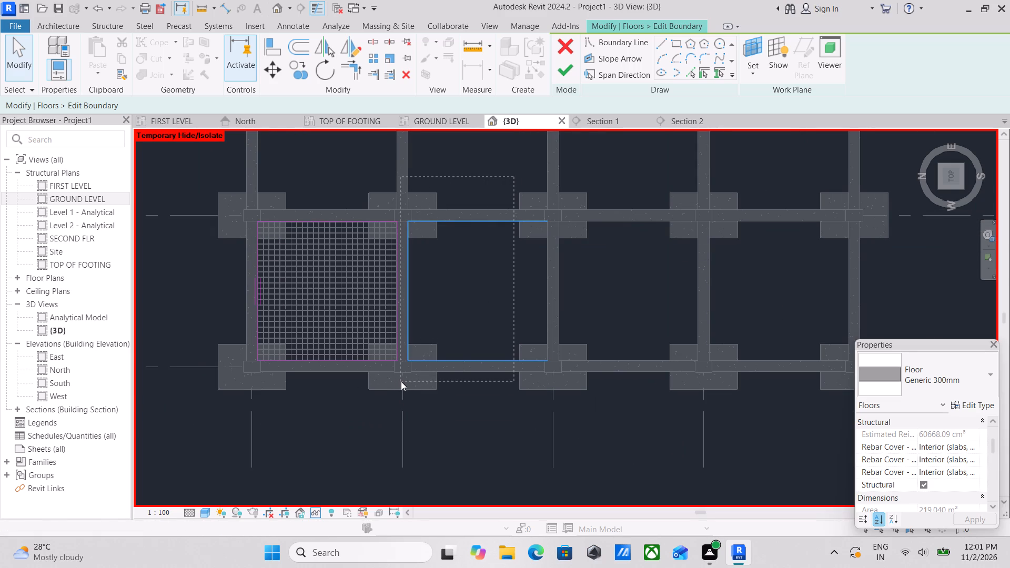
{"action": "left_click_drag", "start_coordinate": [401, 381], "coordinate": [404, 381]}
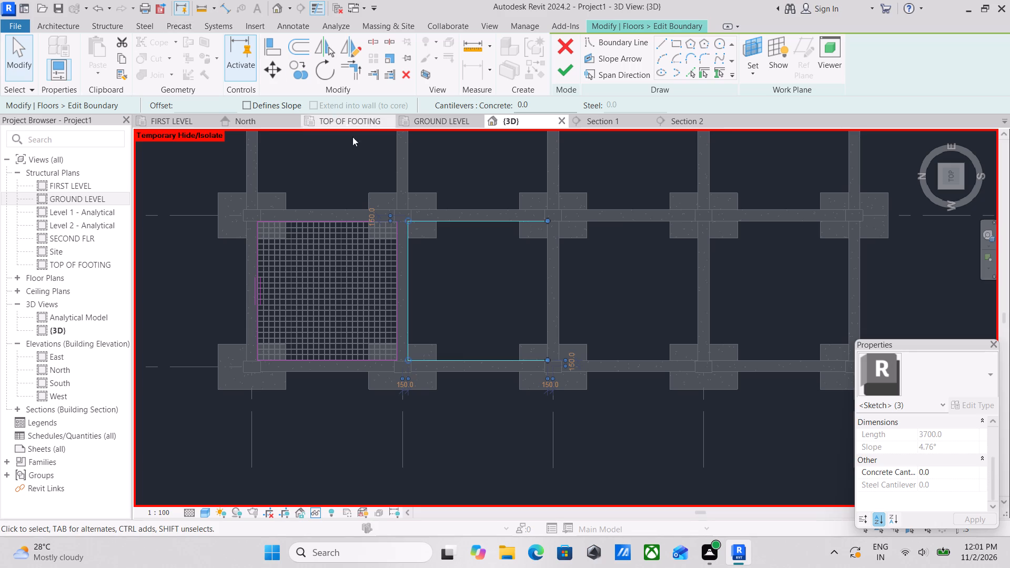
{"action": "right_click", "coordinate": [410, 155]}
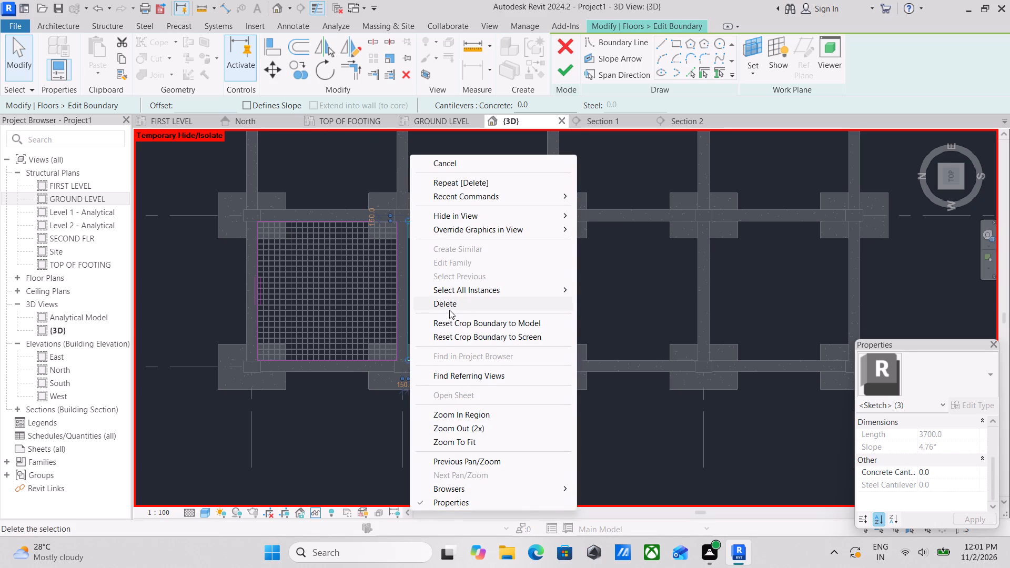
{"action": "left_click", "coordinate": [449, 303]}
{"action": "scroll", "coordinate": [451, 287], "scroll_direction": "down", "scroll_amount": 4}
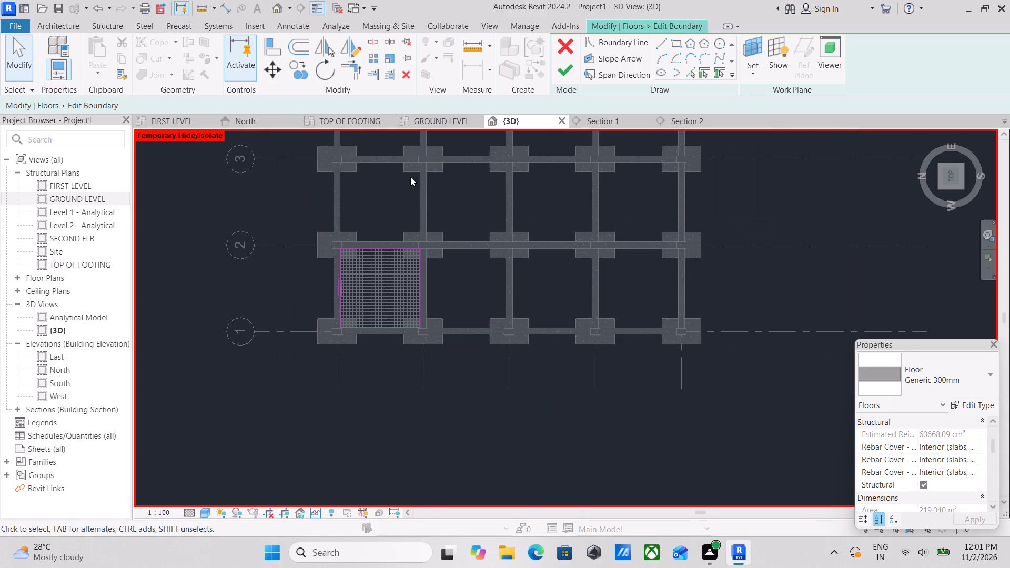
{"action": "left_click", "coordinate": [568, 68]}
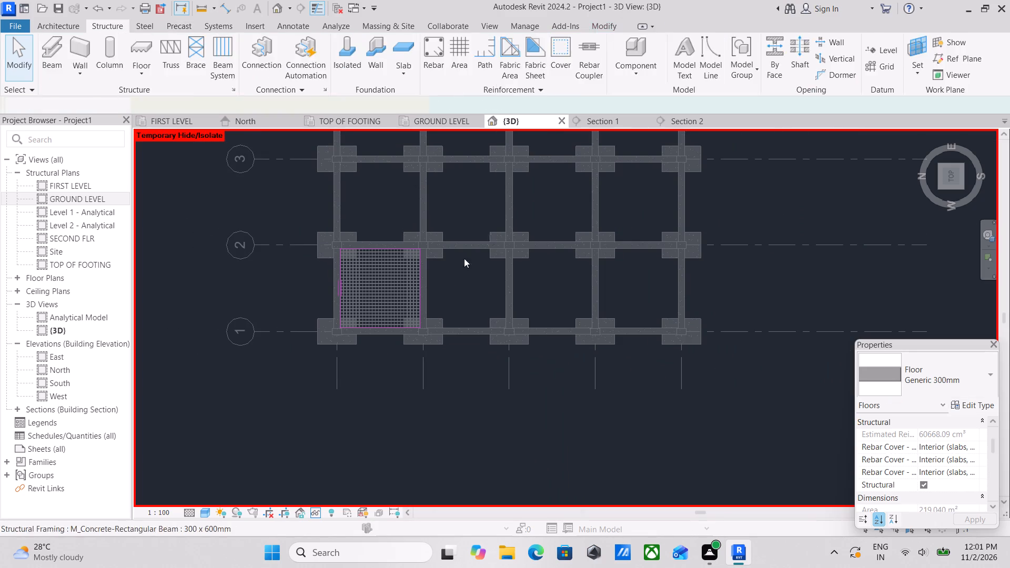
Examine the remaining reinforced slab bay in 3D, checking its bar ends and slab edges against the surrounding beams.
{"action": "scroll", "coordinate": [382, 282], "scroll_direction": "up", "scroll_amount": 4}
{"action": "scroll", "coordinate": [385, 285], "scroll_direction": "down", "scroll_amount": 4}
{"action": "middle_click_drag", "start_coordinate": [375, 327], "coordinate": [477, 120], "text": "shift"}
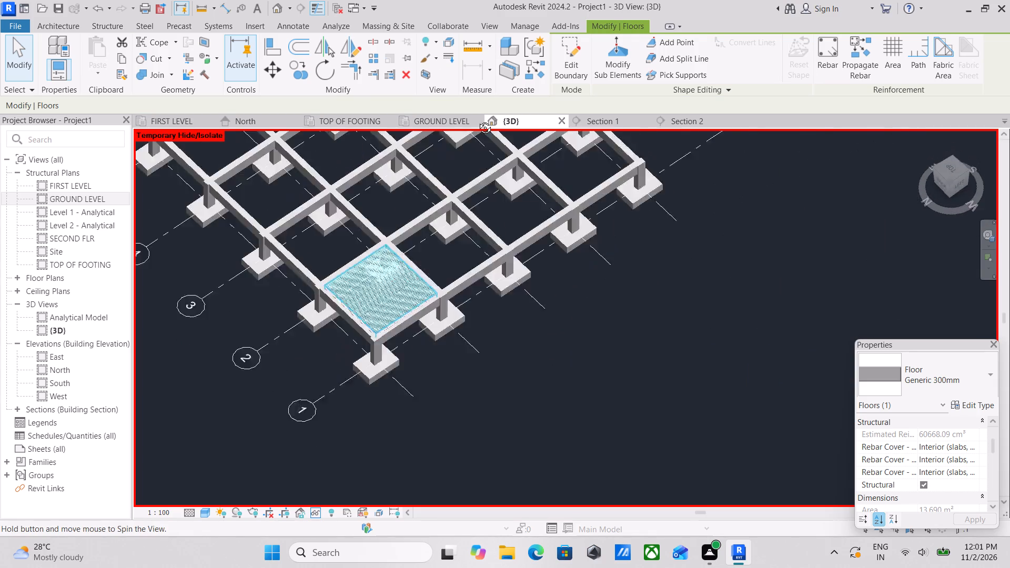
{"action": "middle_click_drag", "start_coordinate": [477, 120], "coordinate": [483, 106], "text": "shift"}
{"action": "scroll", "coordinate": [396, 299], "scroll_direction": "up", "scroll_amount": 7}
{"action": "key", "text": "Escape"}
{"action": "scroll", "coordinate": [219, 212], "scroll_direction": "up", "scroll_amount": 9}
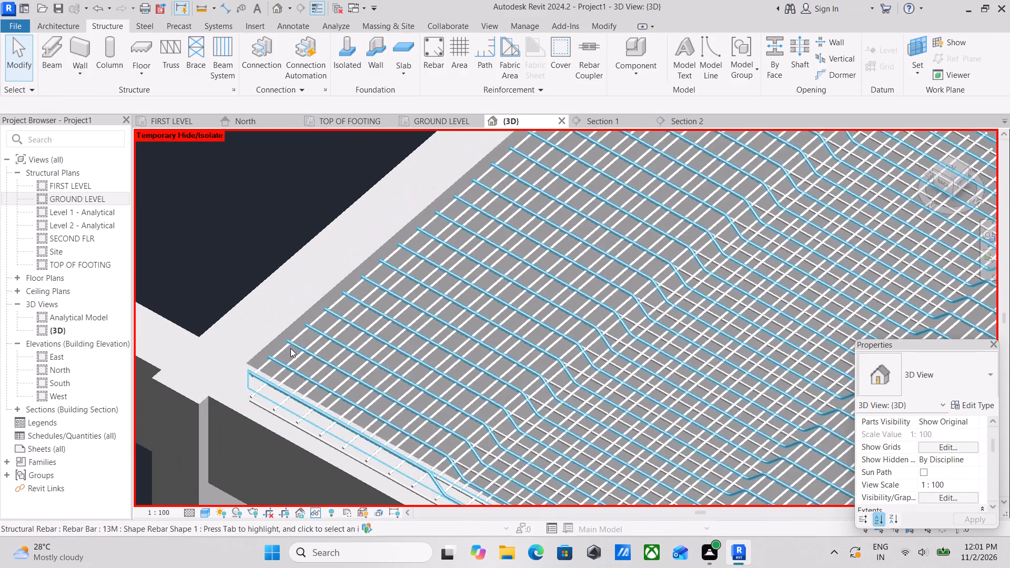
{"action": "scroll", "coordinate": [297, 327], "scroll_direction": "down", "scroll_amount": 2}
{"action": "middle_click_drag", "start_coordinate": [285, 305], "coordinate": [260, 230]}
{"action": "scroll", "coordinate": [321, 320], "scroll_direction": "down", "scroll_amount": 1}
{"action": "middle_click_drag", "start_coordinate": [320, 318], "coordinate": [266, 254]}
{"action": "scroll", "coordinate": [434, 259], "scroll_direction": "down", "scroll_amount": 4}
{"action": "middle_click_drag", "start_coordinate": [437, 260], "coordinate": [391, 439]}
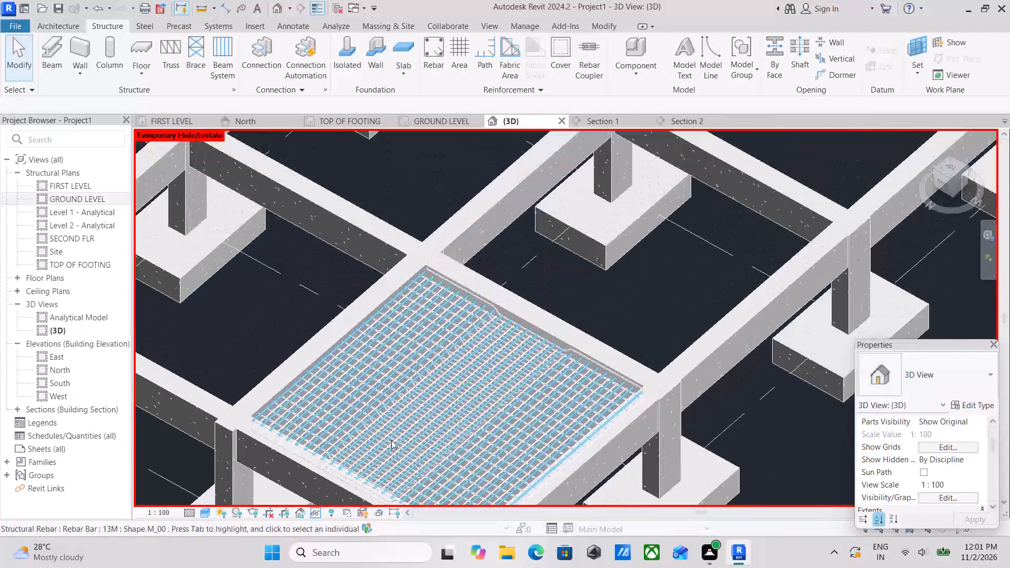
{"action": "scroll", "coordinate": [448, 282], "scroll_direction": "up", "scroll_amount": 5}
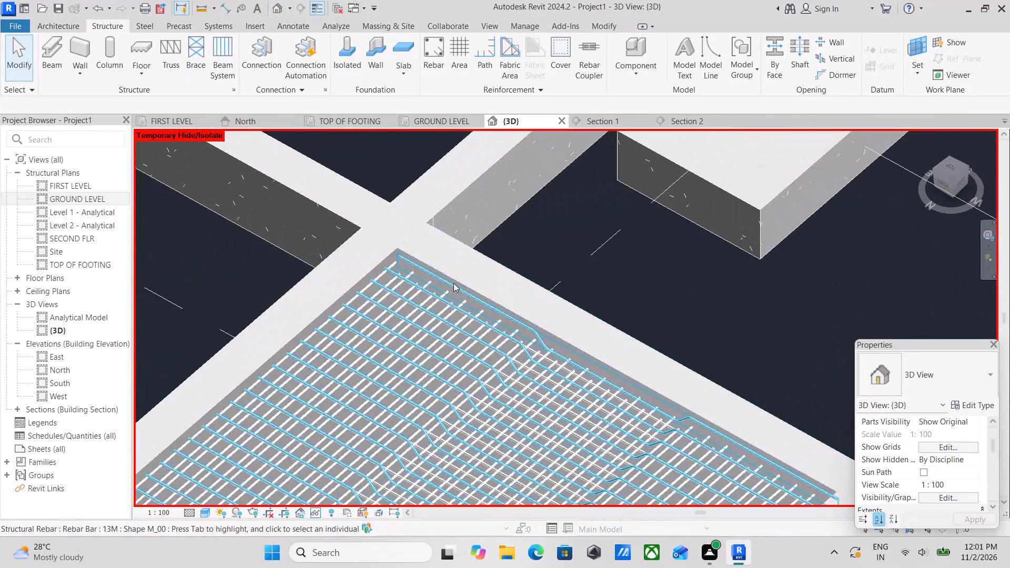
{"action": "left_click", "coordinate": [453, 285]}
{"action": "scroll", "coordinate": [453, 285], "scroll_direction": "down", "scroll_amount": 4}
{"action": "key", "text": "Escape"}
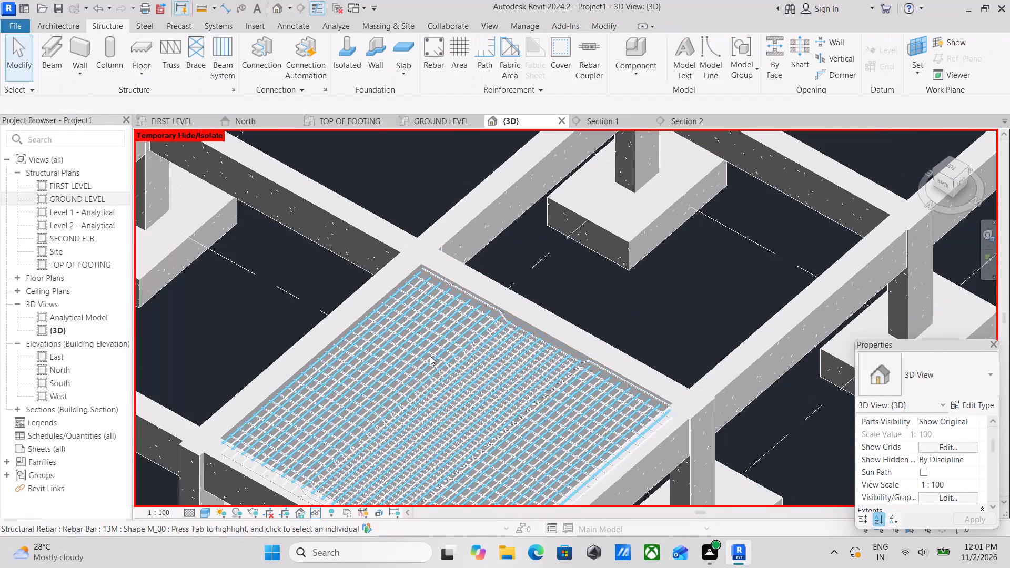
{"action": "scroll", "coordinate": [430, 357], "scroll_direction": "down", "scroll_amount": 1}
{"action": "middle_click_drag", "start_coordinate": [430, 357], "coordinate": [282, 421], "text": "shift"}
{"action": "scroll", "coordinate": [361, 317], "scroll_direction": "up", "scroll_amount": 7}
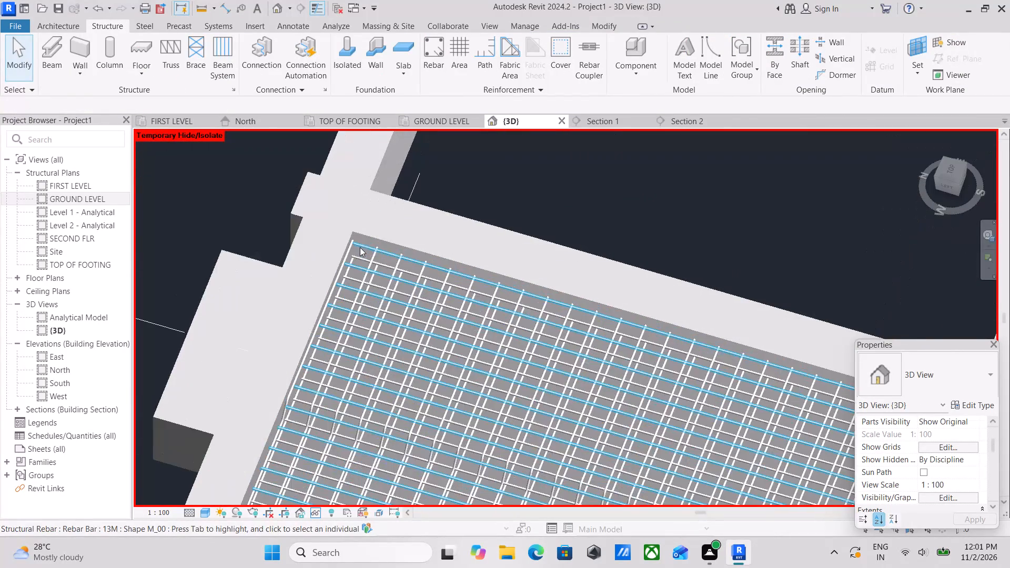
Copy the Generic 300mm floor from bay A–B between grids 1 and 2 into the adjoining bay between grids 2 and 3, with Multiple enabled.
{"action": "scroll", "coordinate": [360, 247], "scroll_direction": "up", "scroll_amount": 3}
{"action": "left_click", "coordinate": [351, 225]}
{"action": "scroll", "coordinate": [352, 225], "scroll_direction": "down", "scroll_amount": 5}
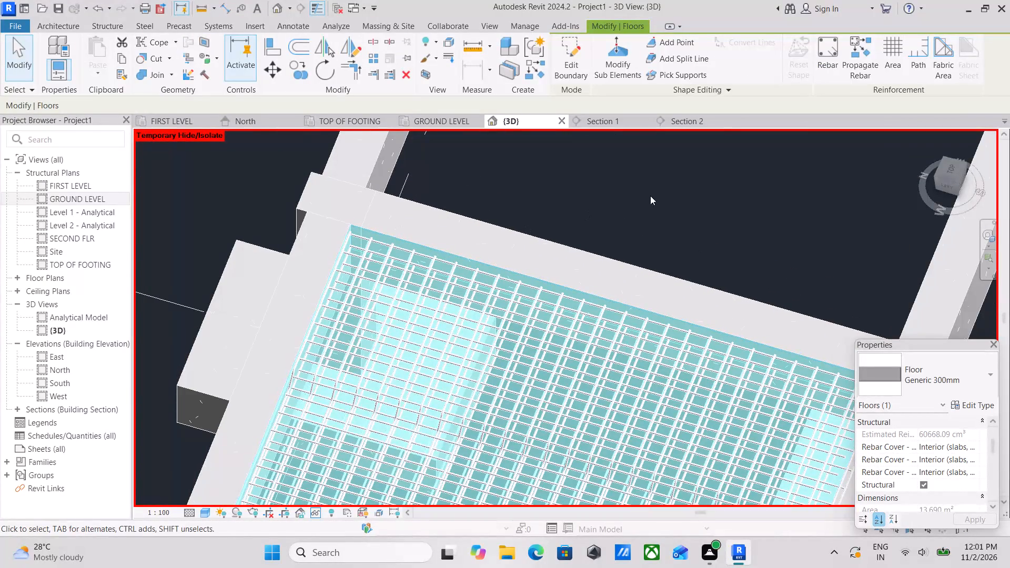
{"action": "left_click", "coordinate": [950, 166]}
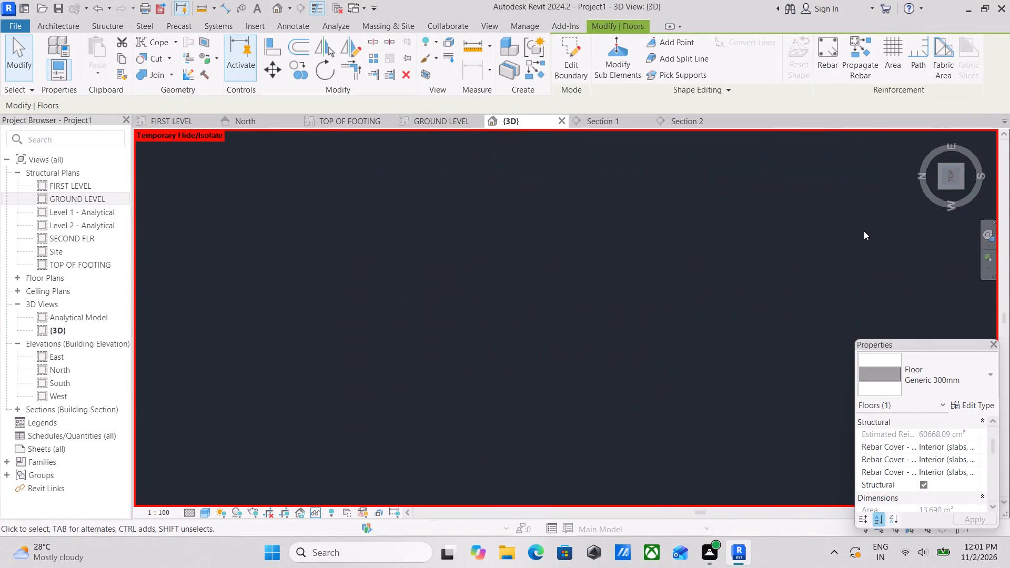
{"action": "scroll", "coordinate": [620, 373], "scroll_direction": "down", "scroll_amount": 4}
{"action": "middle_click_drag", "start_coordinate": [623, 376], "coordinate": [625, 468]}
{"action": "scroll", "coordinate": [633, 445], "scroll_direction": "down", "scroll_amount": 3}
{"action": "middle_click_drag", "start_coordinate": [633, 447], "coordinate": [632, 463]}
{"action": "type", "text": "CO"}
{"action": "scroll", "coordinate": [603, 376], "scroll_direction": "up", "scroll_amount": 8}
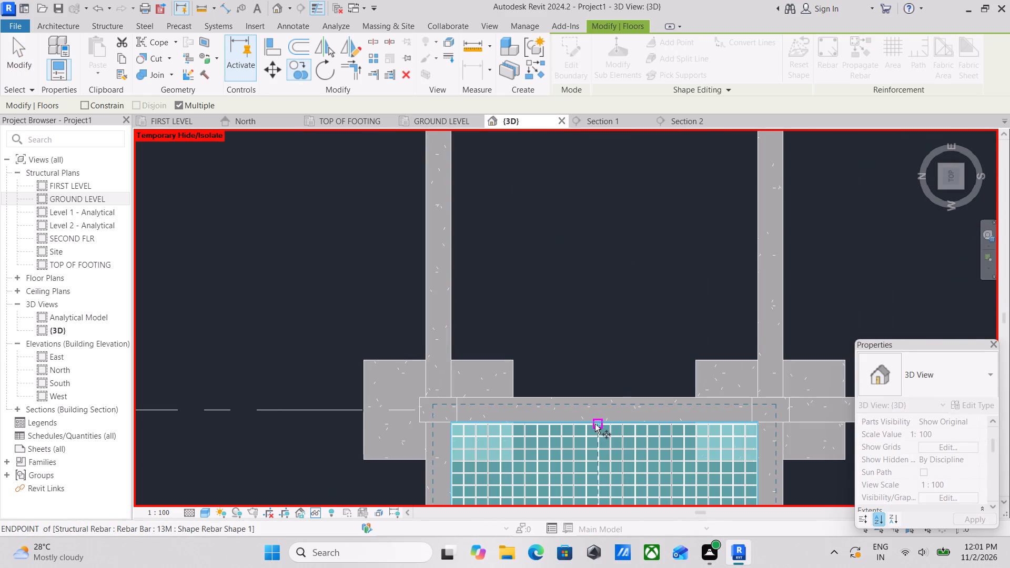
{"action": "scroll", "coordinate": [593, 424], "scroll_direction": "up", "scroll_amount": 2}
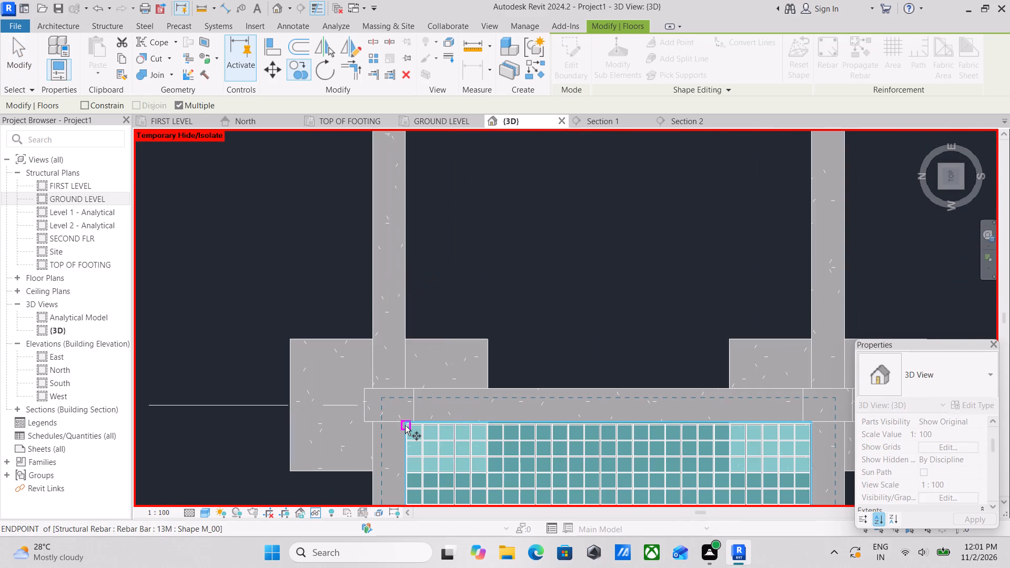
{"action": "scroll", "coordinate": [403, 425], "scroll_direction": "up", "scroll_amount": 10}
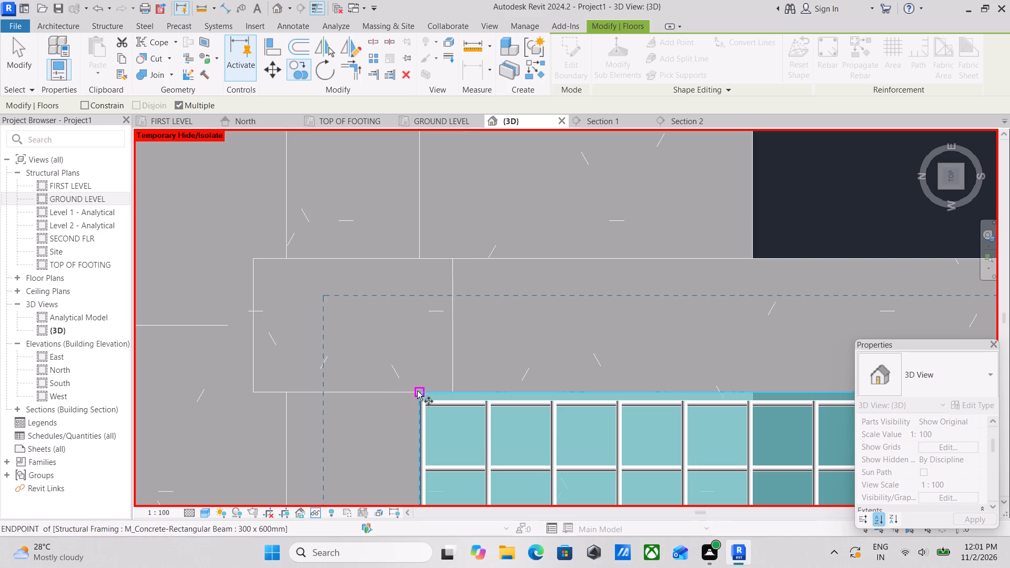
{"action": "left_click", "coordinate": [418, 391]}
{"action": "scroll", "coordinate": [437, 238], "scroll_direction": "down", "scroll_amount": 3}
{"action": "middle_click_drag", "start_coordinate": [437, 238], "coordinate": [475, 389]}
{"action": "scroll", "coordinate": [484, 421], "scroll_direction": "up", "scroll_amount": 1}
{"action": "scroll", "coordinate": [496, 182], "scroll_direction": "down", "scroll_amount": 4}
{"action": "middle_click_drag", "start_coordinate": [496, 182], "coordinate": [482, 301]}
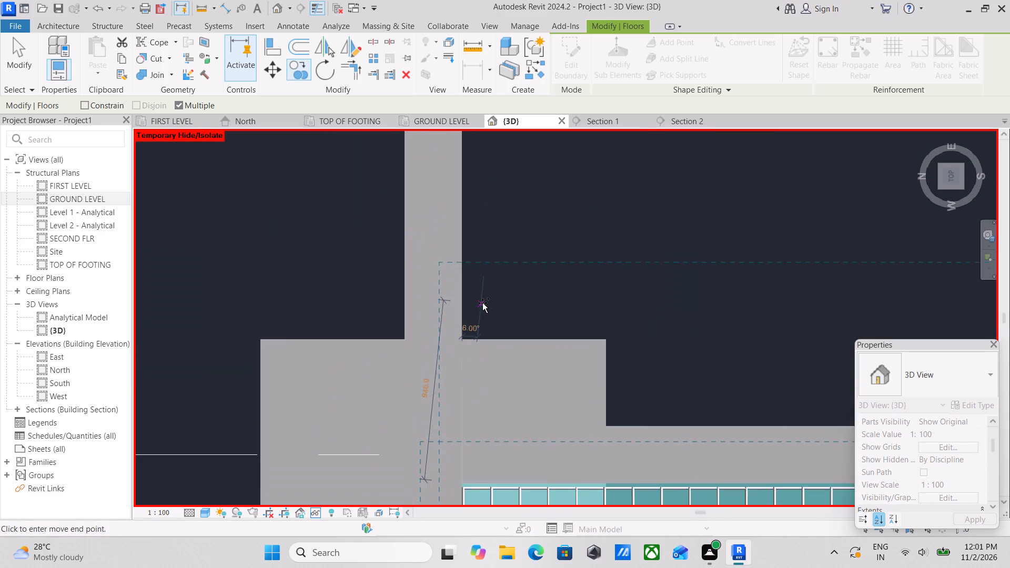
{"action": "scroll", "coordinate": [449, 167], "scroll_direction": "down", "scroll_amount": 2}
{"action": "middle_click_drag", "start_coordinate": [449, 167], "coordinate": [484, 390]}
{"action": "scroll", "coordinate": [484, 390], "scroll_direction": "up", "scroll_amount": 1}
{"action": "middle_click_drag", "start_coordinate": [458, 188], "coordinate": [508, 434]}
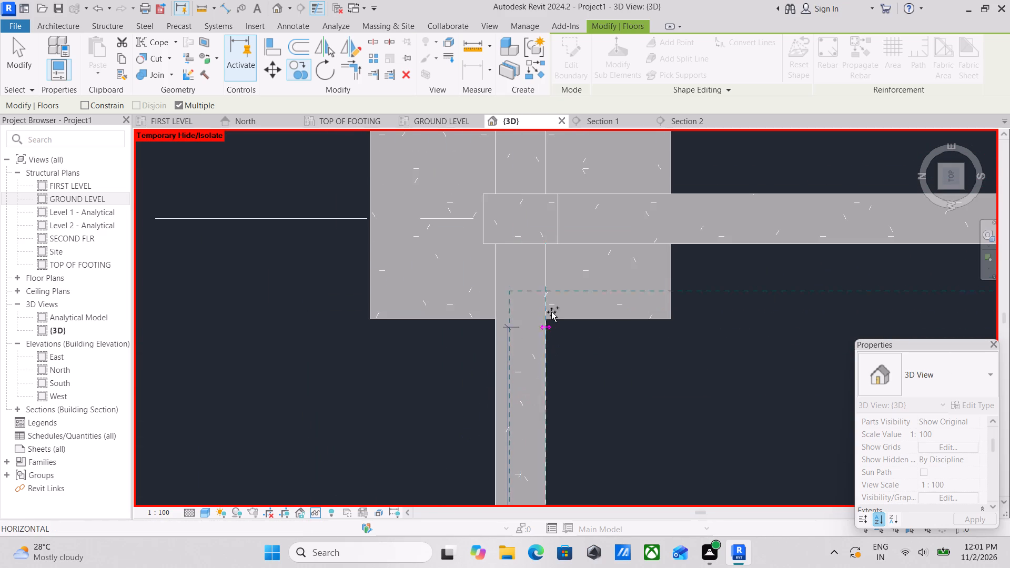
{"action": "scroll", "coordinate": [547, 248], "scroll_direction": "up", "scroll_amount": 1}
{"action": "left_click", "coordinate": [546, 246]}
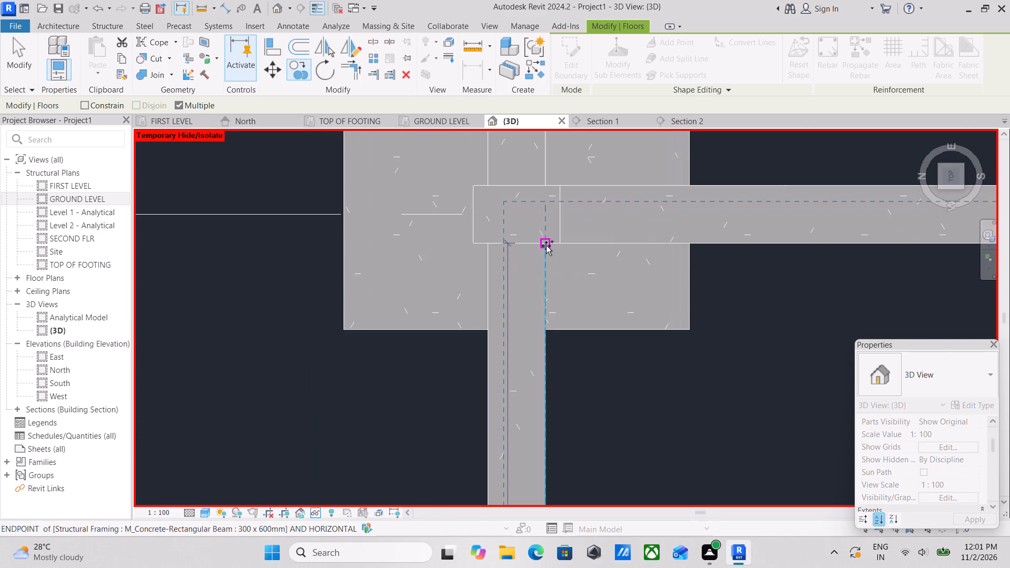
Place copies of the 300mm floor in bay A–B between grids 3 and 4 and between grids 4 and 5.
{"action": "scroll", "coordinate": [546, 246], "scroll_direction": "down", "scroll_amount": 4}
{"action": "middle_click_drag", "start_coordinate": [546, 246], "coordinate": [540, 402]}
{"action": "scroll", "coordinate": [536, 232], "scroll_direction": "down", "scroll_amount": 1}
{"action": "middle_click_drag", "start_coordinate": [536, 232], "coordinate": [539, 411]}
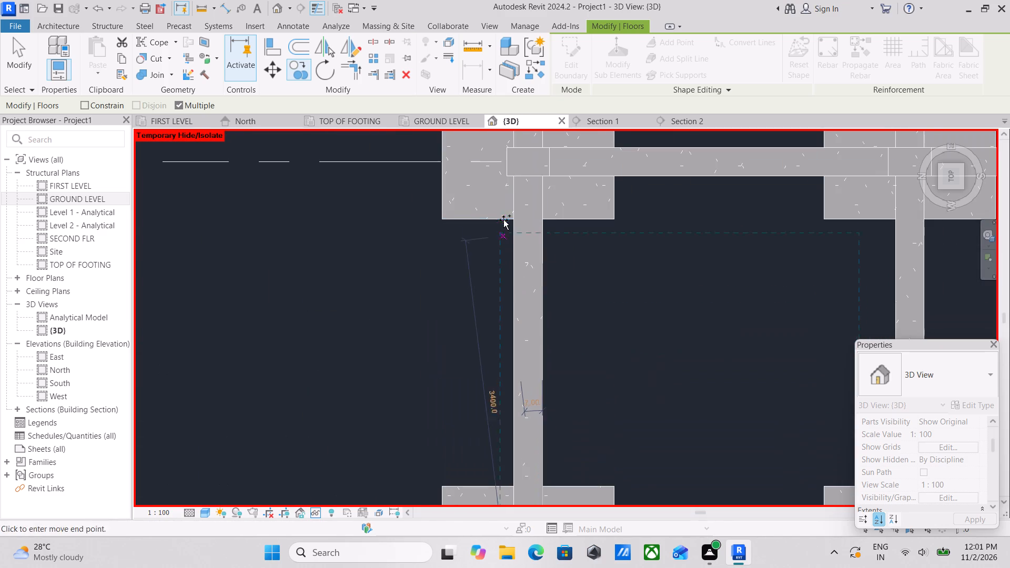
{"action": "middle_click_drag", "start_coordinate": [551, 202], "coordinate": [540, 276]}
{"action": "scroll", "coordinate": [530, 253], "scroll_direction": "up", "scroll_amount": 4}
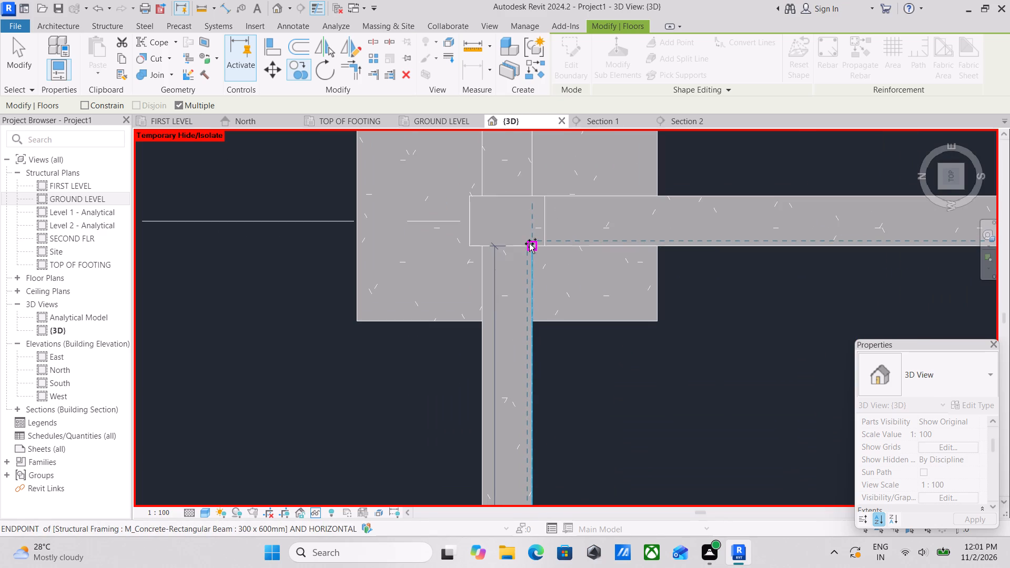
{"action": "left_click", "coordinate": [529, 244]}
{"action": "scroll", "coordinate": [537, 240], "scroll_direction": "down", "scroll_amount": 4}
{"action": "middle_click_drag", "start_coordinate": [537, 240], "coordinate": [542, 419]}
{"action": "scroll", "coordinate": [521, 250], "scroll_direction": "down", "scroll_amount": 2}
{"action": "middle_click_drag", "start_coordinate": [521, 252], "coordinate": [544, 485]}
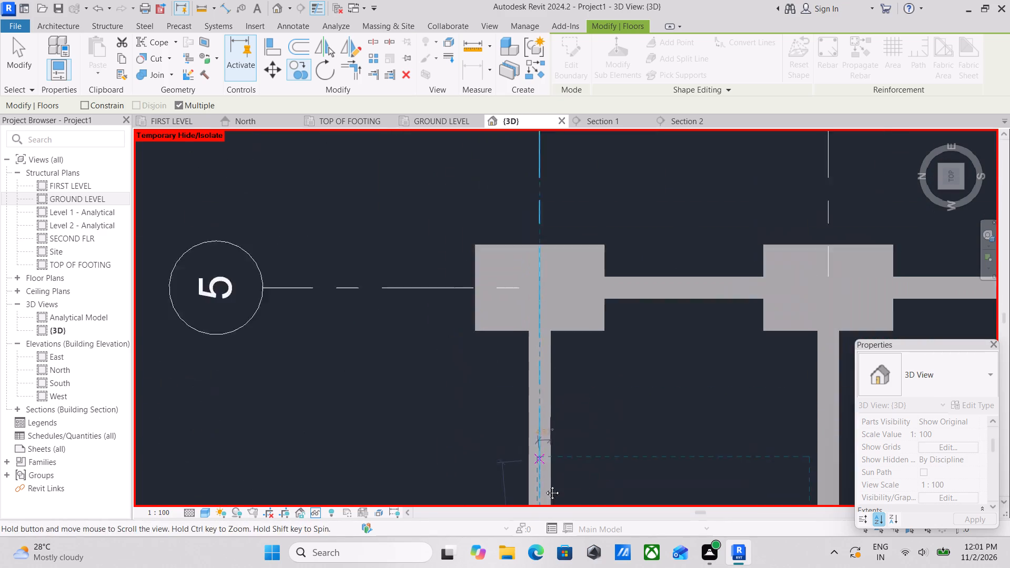
{"action": "middle_click_drag", "start_coordinate": [544, 485], "coordinate": [549, 490]}
{"action": "scroll", "coordinate": [558, 328], "scroll_direction": "up", "scroll_amount": 7}
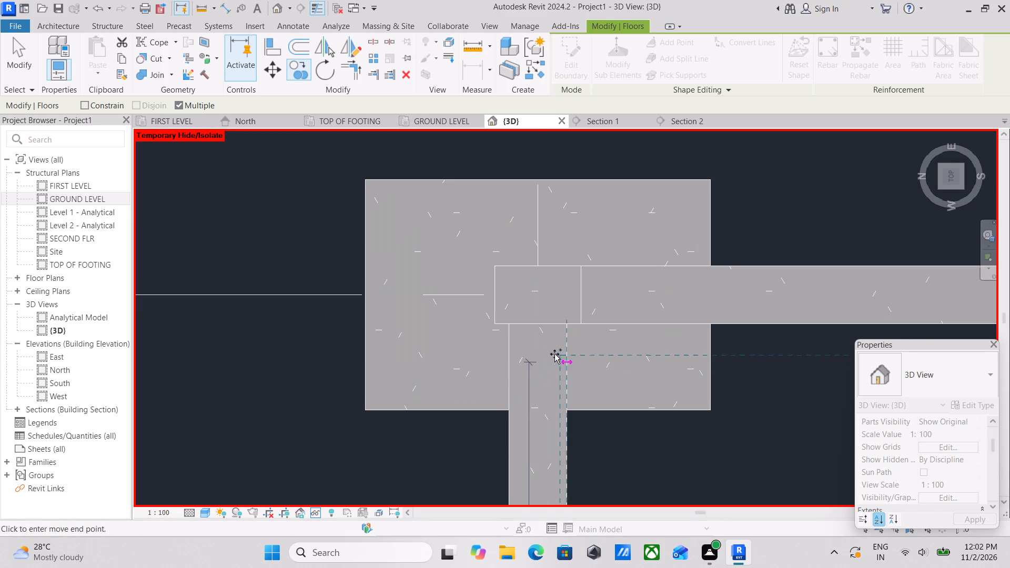
{"action": "left_click", "coordinate": [565, 323]}
Place copies of the floor between grids 4 and 5 in bays B–C and C–D, aligned to the beam corners.
{"action": "scroll", "coordinate": [565, 322], "scroll_direction": "down", "scroll_amount": 4}
{"action": "middle_click_drag", "start_coordinate": [565, 322], "coordinate": [539, 309]}
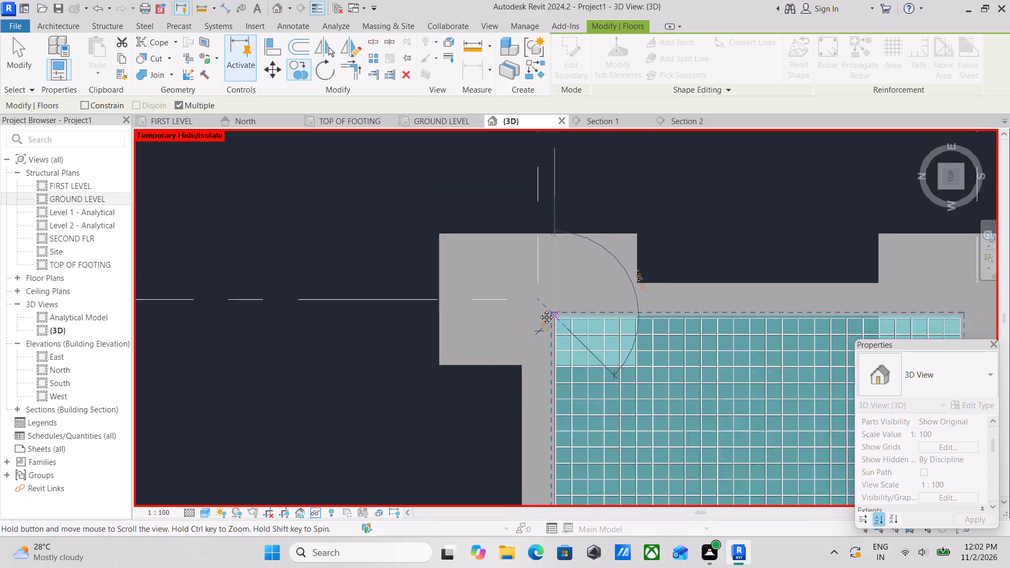
{"action": "middle_click_drag", "start_coordinate": [539, 309], "coordinate": [452, 292]}
{"action": "scroll", "coordinate": [544, 293], "scroll_direction": "down", "scroll_amount": 8}
{"action": "middle_click_drag", "start_coordinate": [569, 299], "coordinate": [517, 263]}
{"action": "scroll", "coordinate": [561, 273], "scroll_direction": "down", "scroll_amount": 3}
{"action": "middle_click_drag", "start_coordinate": [574, 280], "coordinate": [507, 296]}
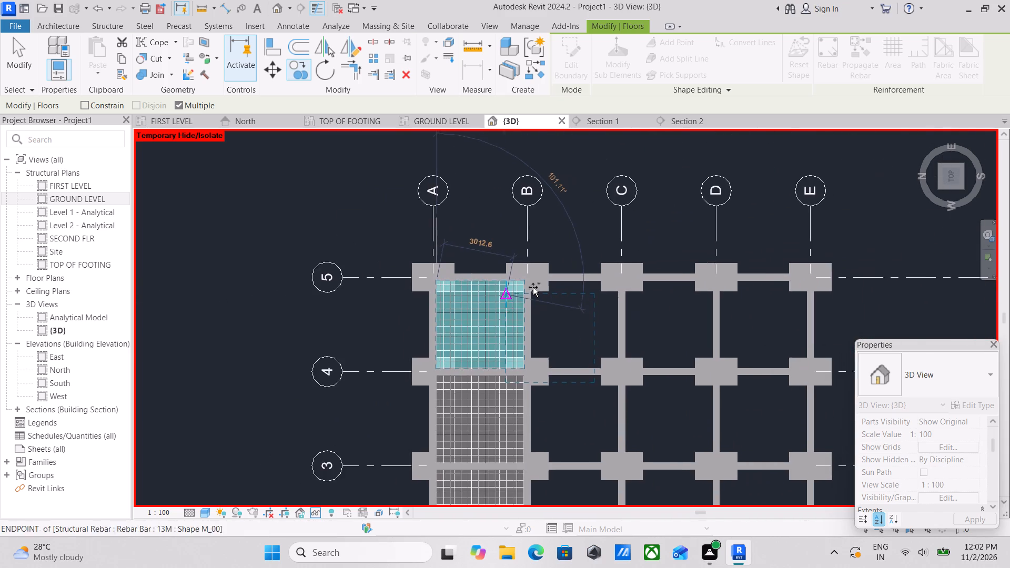
{"action": "scroll", "coordinate": [550, 282], "scroll_direction": "up", "scroll_amount": 14}
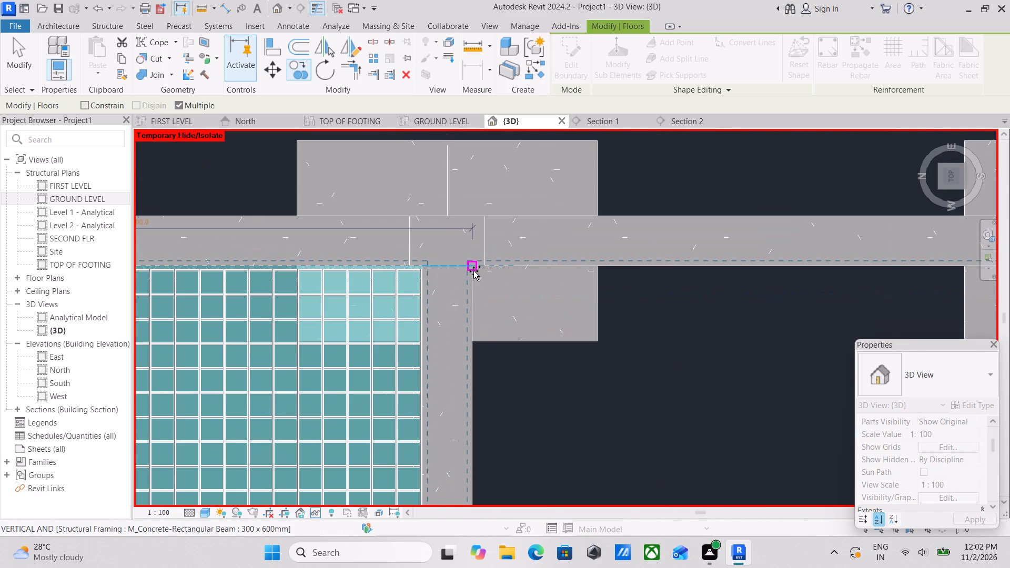
{"action": "left_click", "coordinate": [473, 271]}
{"action": "scroll", "coordinate": [476, 271], "scroll_direction": "down", "scroll_amount": 5}
{"action": "middle_click_drag", "start_coordinate": [477, 271], "coordinate": [368, 277]}
{"action": "middle_click_drag", "start_coordinate": [546, 270], "coordinate": [419, 304]}
{"action": "scroll", "coordinate": [541, 307], "scroll_direction": "up", "scroll_amount": 4}
{"action": "left_click", "coordinate": [591, 308]}
Place a copy of the floor in bay D–E between grids 4 and 5.
{"action": "scroll", "coordinate": [599, 305], "scroll_direction": "down", "scroll_amount": 2}
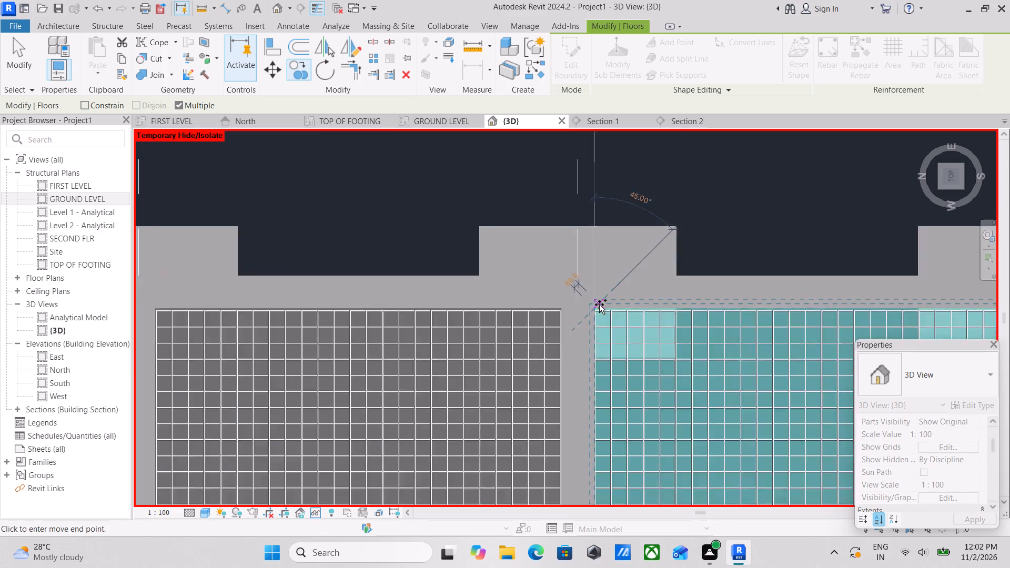
{"action": "scroll", "coordinate": [599, 305], "scroll_direction": "down", "scroll_amount": 2}
{"action": "middle_click_drag", "start_coordinate": [598, 305], "coordinate": [397, 301]}
{"action": "scroll", "coordinate": [512, 297], "scroll_direction": "down", "scroll_amount": 1}
{"action": "middle_click_drag", "start_coordinate": [497, 297], "coordinate": [397, 303]}
{"action": "scroll", "coordinate": [544, 326], "scroll_direction": "up", "scroll_amount": 5}
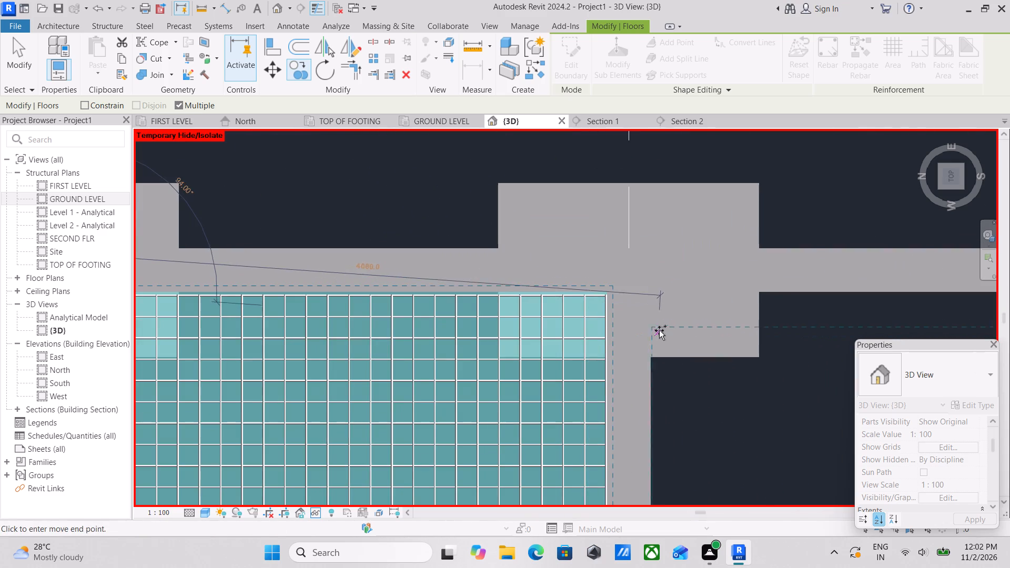
{"action": "left_click", "coordinate": [651, 294]}
Place a copy of the floor in bay B–C between grids 3 and 4, at the inner beam corner.
{"action": "scroll", "coordinate": [703, 294], "scroll_direction": "down", "scroll_amount": 2}
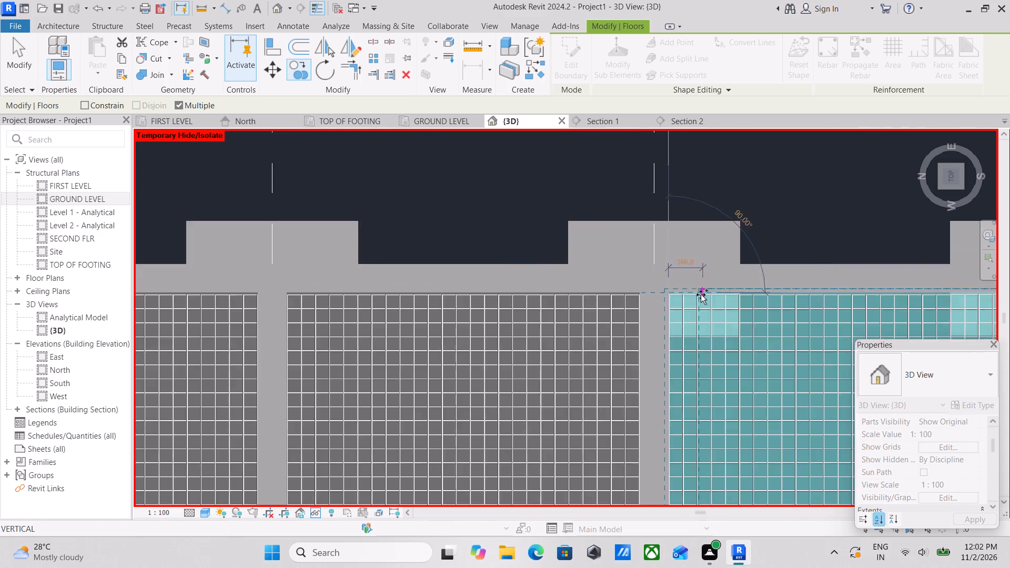
{"action": "scroll", "coordinate": [701, 295], "scroll_direction": "down", "scroll_amount": 2}
{"action": "middle_click_drag", "start_coordinate": [692, 297], "coordinate": [503, 311]}
{"action": "scroll", "coordinate": [499, 311], "scroll_direction": "up", "scroll_amount": 1}
{"action": "scroll", "coordinate": [560, 316], "scroll_direction": "down", "scroll_amount": 3}
{"action": "middle_click_drag", "start_coordinate": [559, 316], "coordinate": [519, 317]}
{"action": "scroll", "coordinate": [526, 321], "scroll_direction": "down", "scroll_amount": 4}
{"action": "middle_click_drag", "start_coordinate": [525, 322], "coordinate": [531, 231]}
{"action": "scroll", "coordinate": [524, 306], "scroll_direction": "down", "scroll_amount": 4}
{"action": "middle_click_drag", "start_coordinate": [509, 326], "coordinate": [580, 242]}
{"action": "scroll", "coordinate": [499, 279], "scroll_direction": "up", "scroll_amount": 4}
{"action": "scroll", "coordinate": [344, 267], "scroll_direction": "up", "scroll_amount": 8}
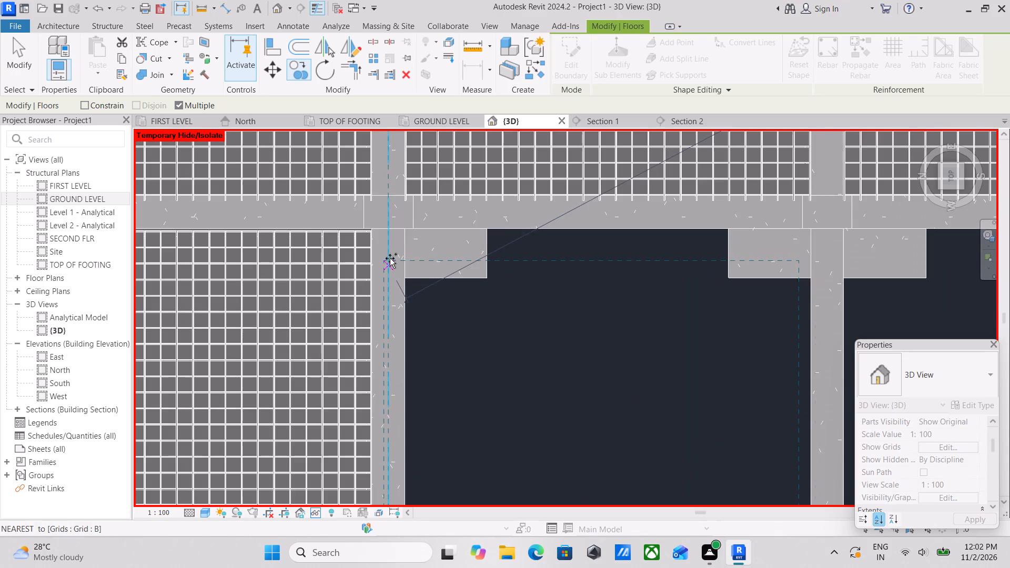
{"action": "left_click", "coordinate": [407, 230]}
Place copies of the floor between grids 3 and 4 in bays C–D and D–E.
{"action": "scroll", "coordinate": [478, 258], "scroll_direction": "down", "scroll_amount": 3}
{"action": "middle_click_drag", "start_coordinate": [458, 258], "coordinate": [306, 271]}
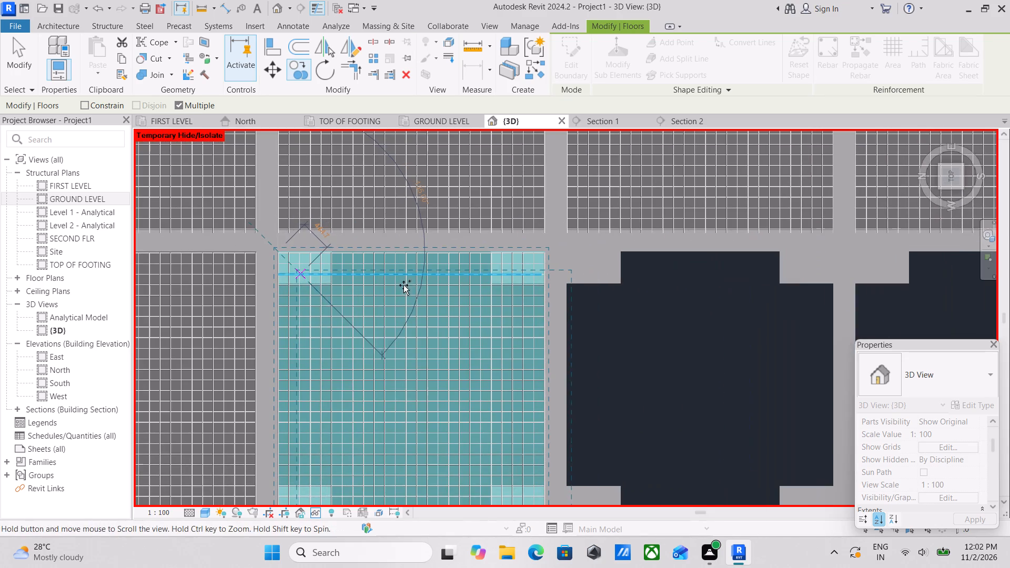
{"action": "scroll", "coordinate": [575, 268], "scroll_direction": "up", "scroll_amount": 2}
{"action": "left_click", "coordinate": [563, 245]}
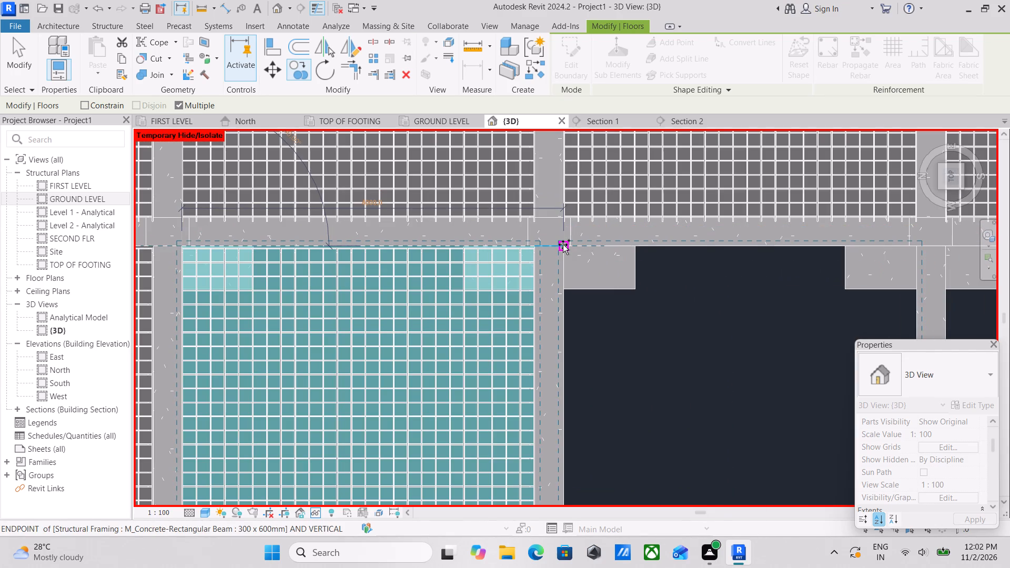
{"action": "scroll", "coordinate": [563, 245], "scroll_direction": "down", "scroll_amount": 2}
{"action": "middle_click", "coordinate": [563, 245]}
{"action": "scroll", "coordinate": [723, 261], "scroll_direction": "down", "scroll_amount": 2}
{"action": "middle_click_drag", "start_coordinate": [722, 261], "coordinate": [623, 272]}
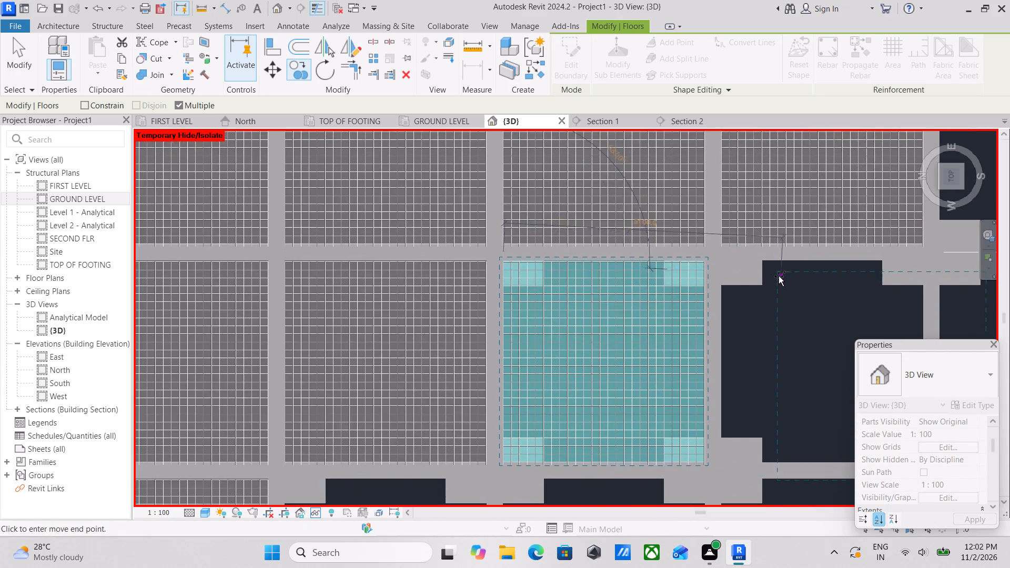
{"action": "scroll", "coordinate": [779, 276], "scroll_direction": "up", "scroll_amount": 6}
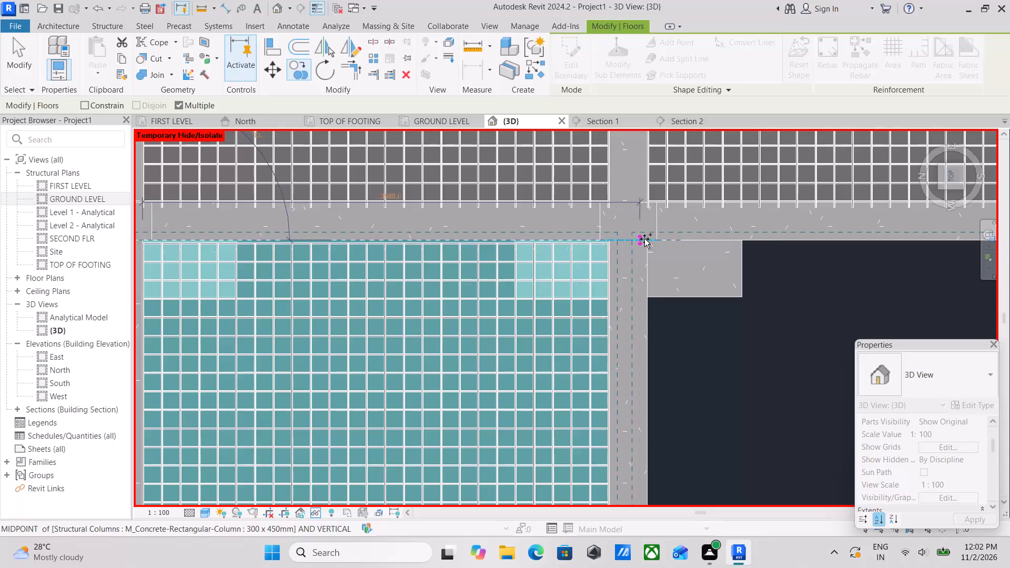
{"action": "left_click", "coordinate": [651, 243]}
Place copies of the floor between grids 2 and 3 in bays D–E, C–D and B–C.
{"action": "scroll", "coordinate": [670, 249], "scroll_direction": "down", "scroll_amount": 9}
{"action": "middle_click_drag", "start_coordinate": [711, 281], "coordinate": [684, 202]}
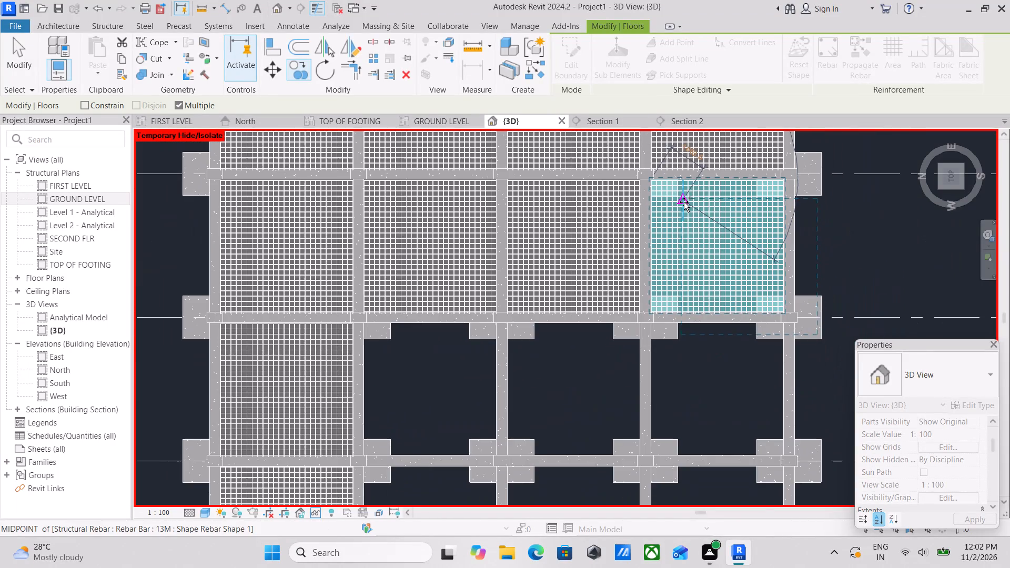
{"action": "scroll", "coordinate": [690, 272], "scroll_direction": "up", "scroll_amount": 4}
{"action": "scroll", "coordinate": [620, 348], "scroll_direction": "up", "scroll_amount": 6}
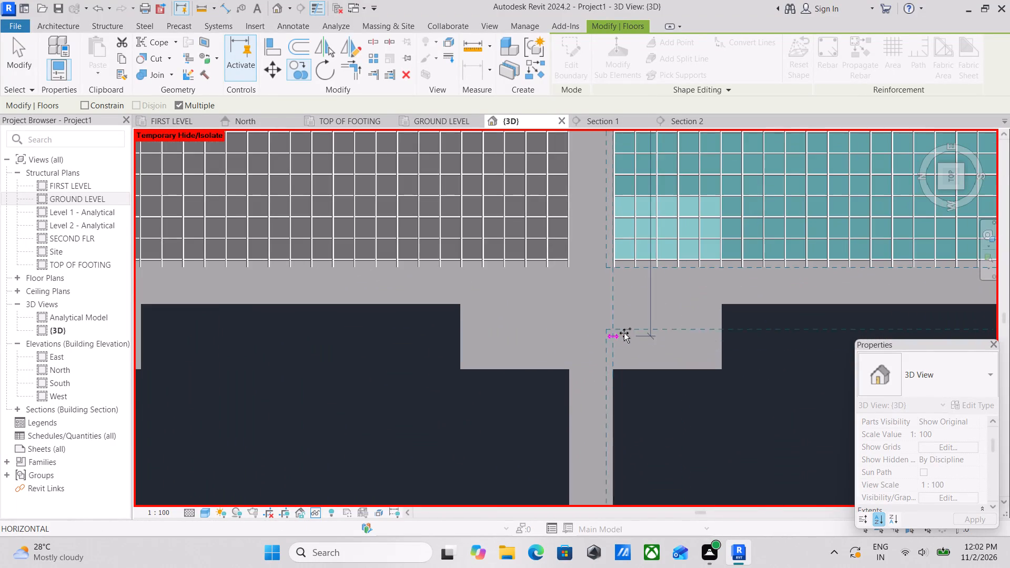
{"action": "left_click", "coordinate": [612, 305]}
{"action": "scroll", "coordinate": [612, 304], "scroll_direction": "down", "scroll_amount": 5}
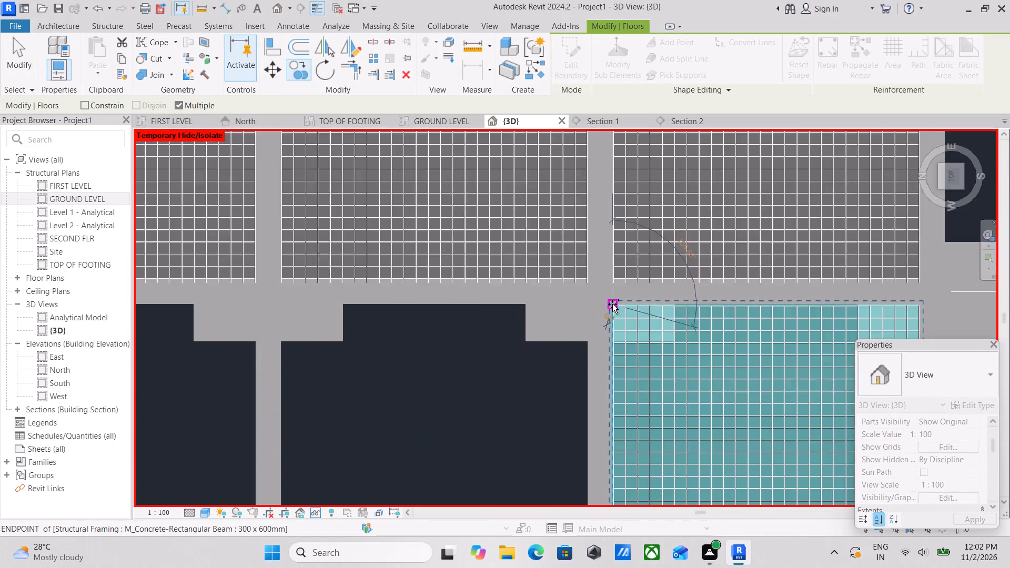
{"action": "scroll", "coordinate": [612, 304], "scroll_direction": "down", "scroll_amount": 3}
{"action": "middle_click_drag", "start_coordinate": [506, 309], "coordinate": [730, 284]}
{"action": "scroll", "coordinate": [684, 294], "scroll_direction": "up", "scroll_amount": 4}
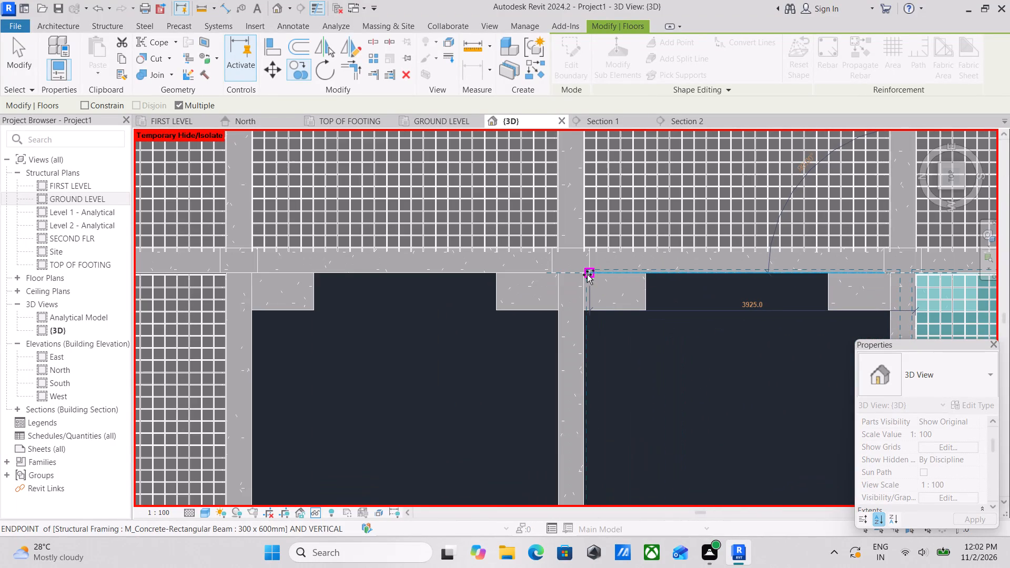
{"action": "left_click", "coordinate": [587, 275]}
{"action": "middle_click_drag", "start_coordinate": [487, 319], "coordinate": [814, 297]}
{"action": "scroll", "coordinate": [661, 275], "scroll_direction": "up", "scroll_amount": 2}
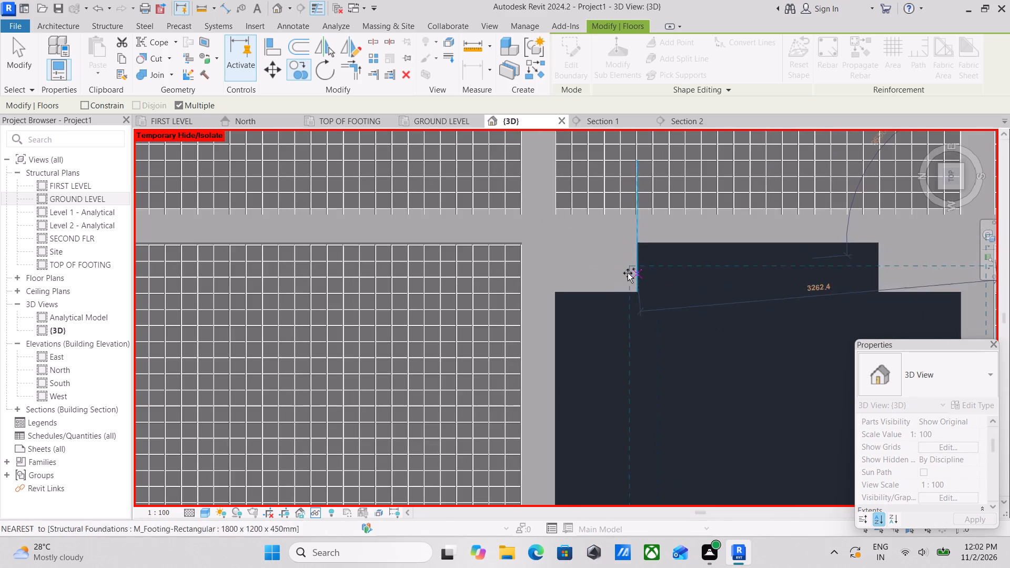
{"action": "left_click", "coordinate": [552, 243]}
Place copies of the floor between grids 1 and 2 in bays B–C and C–D.
{"action": "scroll", "coordinate": [552, 242], "scroll_direction": "down", "scroll_amount": 5}
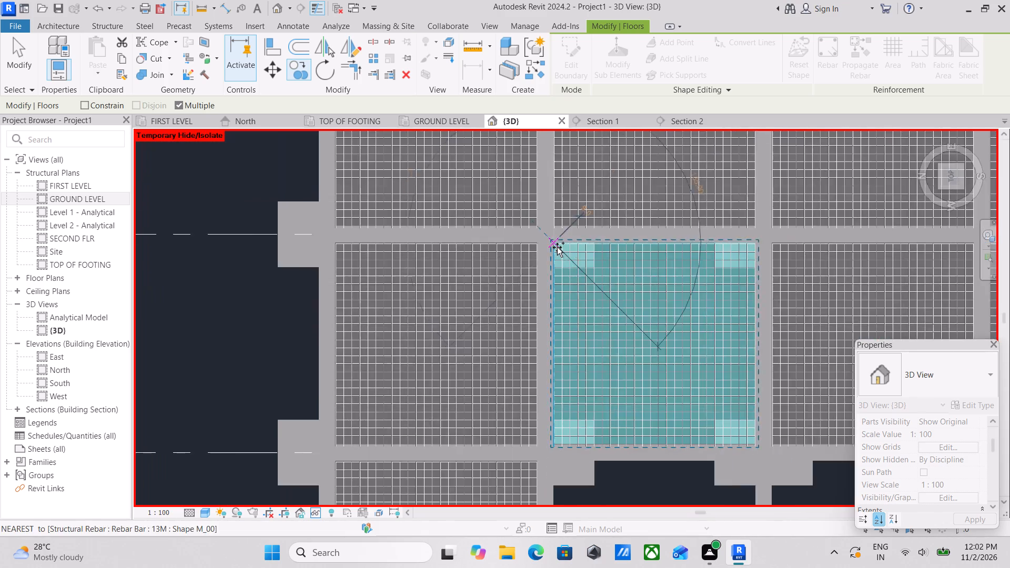
{"action": "scroll", "coordinate": [557, 247], "scroll_direction": "down", "scroll_amount": 3}
{"action": "middle_click_drag", "start_coordinate": [557, 247], "coordinate": [627, 135]}
{"action": "scroll", "coordinate": [726, 330], "scroll_direction": "up", "scroll_amount": 3}
{"action": "scroll", "coordinate": [588, 268], "scroll_direction": "up", "scroll_amount": 7}
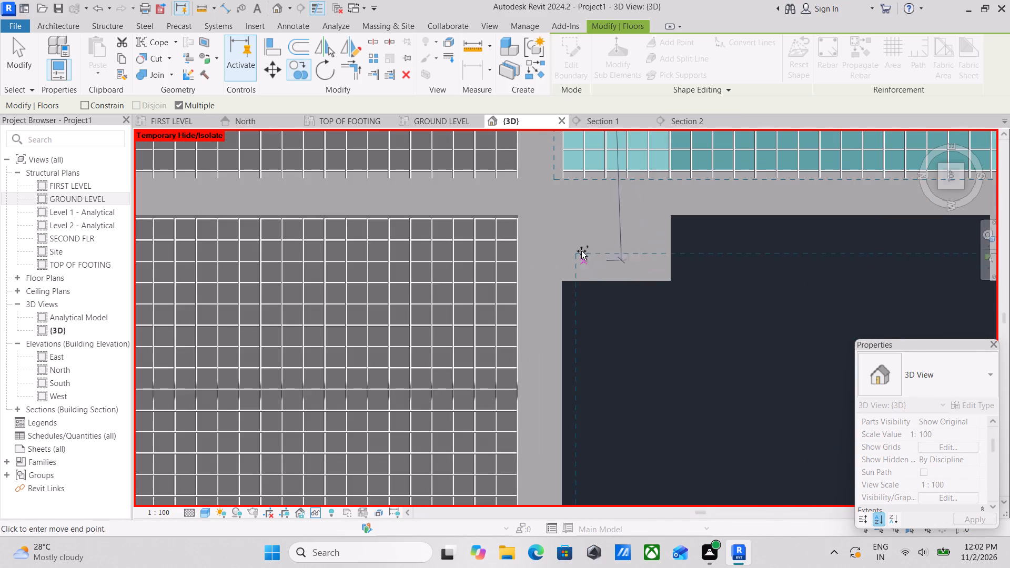
{"action": "left_click", "coordinate": [562, 219]}
{"action": "scroll", "coordinate": [620, 232], "scroll_direction": "down", "scroll_amount": 3}
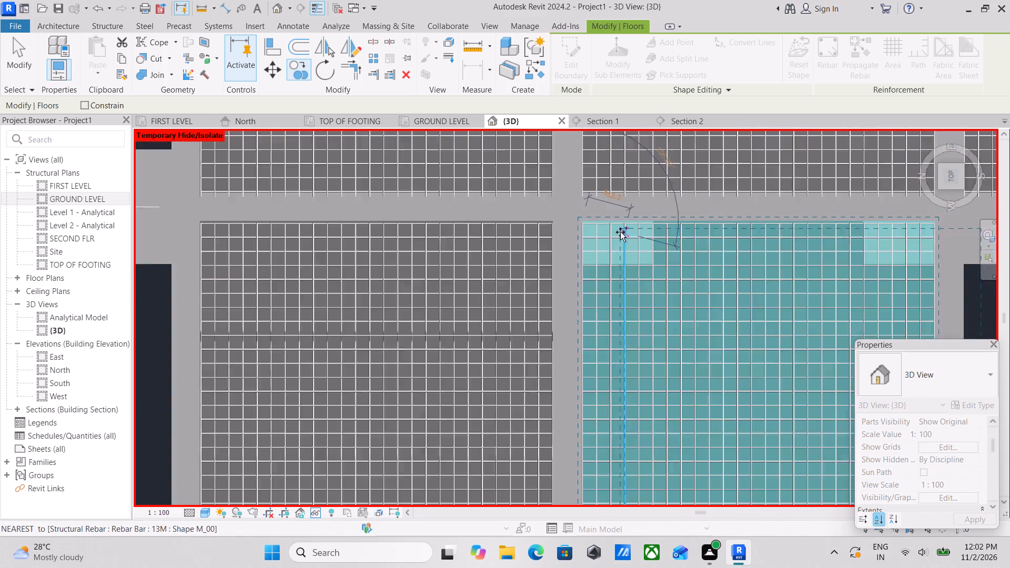
{"action": "scroll", "coordinate": [620, 232], "scroll_direction": "down", "scroll_amount": 1}
{"action": "middle_click_drag", "start_coordinate": [620, 232], "coordinate": [495, 216]}
{"action": "scroll", "coordinate": [699, 245], "scroll_direction": "down", "scroll_amount": 2}
{"action": "middle_click_drag", "start_coordinate": [699, 245], "coordinate": [506, 272]}
{"action": "scroll", "coordinate": [581, 280], "scroll_direction": "up", "scroll_amount": 7}
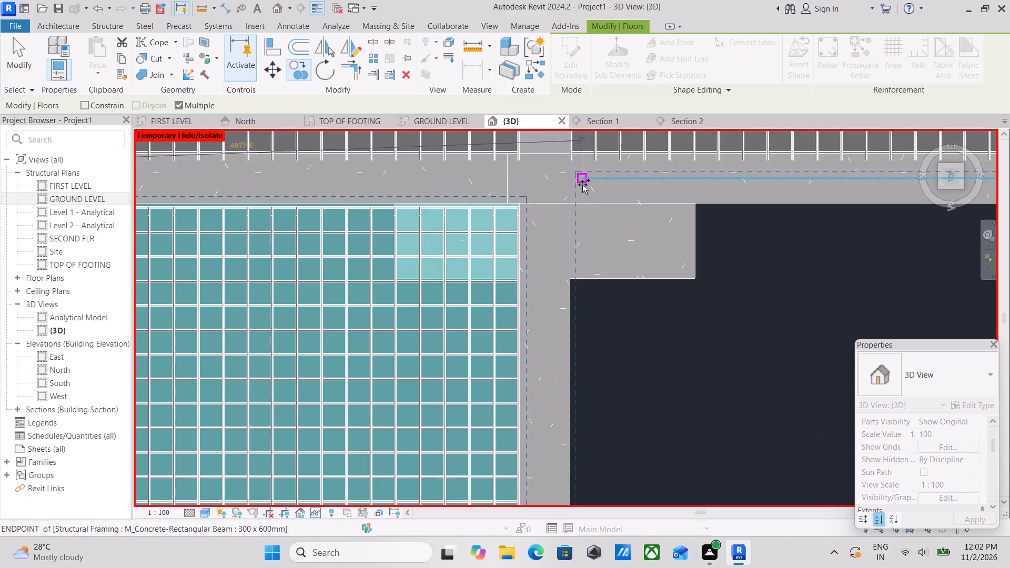
{"action": "left_click", "coordinate": [575, 205]}
Place the last floor copy in bay D–E between grids 1 and 2, and end the copying.
{"action": "scroll", "coordinate": [710, 217], "scroll_direction": "down", "scroll_amount": 4}
{"action": "middle_click_drag", "start_coordinate": [706, 217], "coordinate": [602, 229]}
{"action": "scroll", "coordinate": [574, 240], "scroll_direction": "up", "scroll_amount": 1}
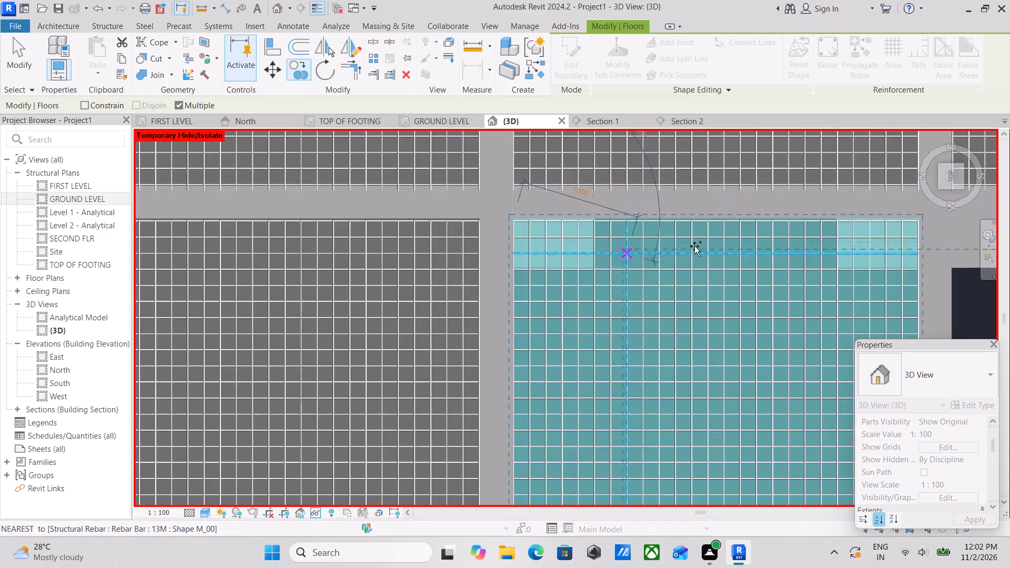
{"action": "scroll", "coordinate": [710, 248], "scroll_direction": "down", "scroll_amount": 4}
{"action": "middle_click_drag", "start_coordinate": [698, 248], "coordinate": [465, 265]}
{"action": "scroll", "coordinate": [652, 269], "scroll_direction": "down", "scroll_amount": 3}
{"action": "middle_click_drag", "start_coordinate": [650, 269], "coordinate": [557, 265]}
{"action": "scroll", "coordinate": [585, 261], "scroll_direction": "up", "scroll_amount": 8}
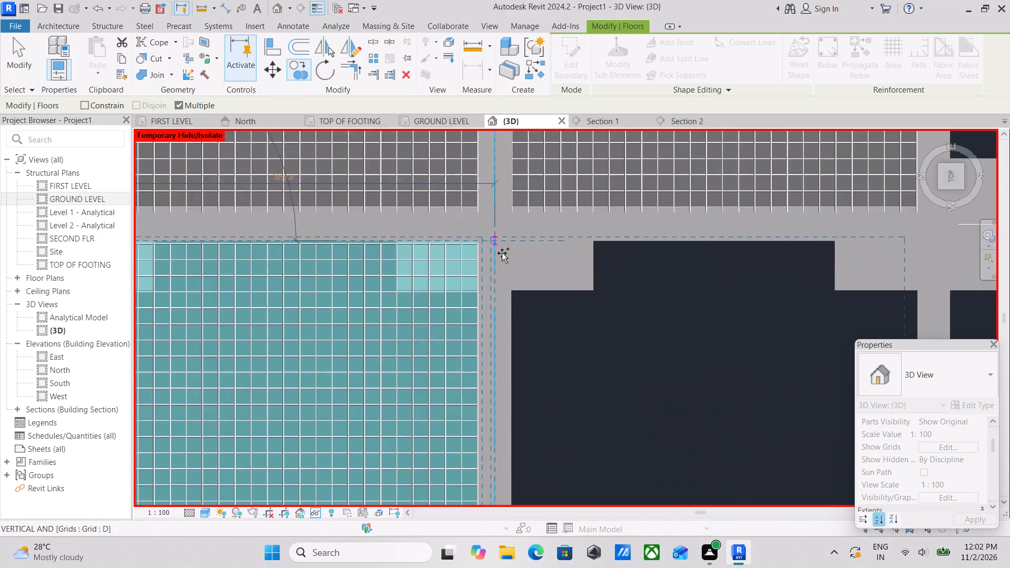
{"action": "scroll", "coordinate": [502, 253], "scroll_direction": "up", "scroll_amount": 3}
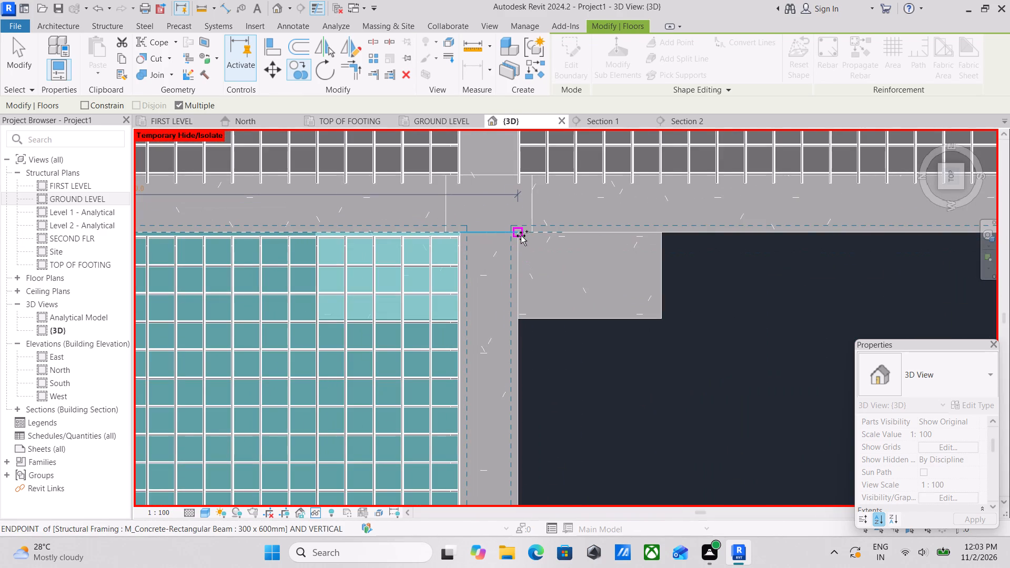
{"action": "left_click", "coordinate": [521, 236]}
{"action": "scroll", "coordinate": [551, 245], "scroll_direction": "down", "scroll_amount": 13}
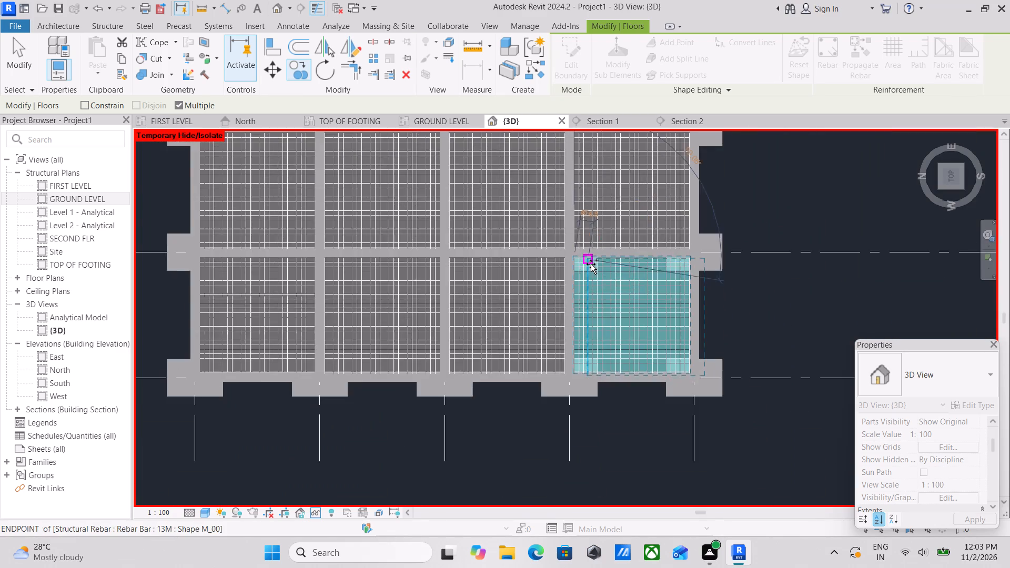
{"action": "scroll", "coordinate": [591, 264], "scroll_direction": "down", "scroll_amount": 4}
{"action": "key", "text": "Escape"}
{"action": "scroll", "coordinate": [633, 285], "scroll_direction": "up", "scroll_amount": 4}
{"action": "key", "text": "Escape"}
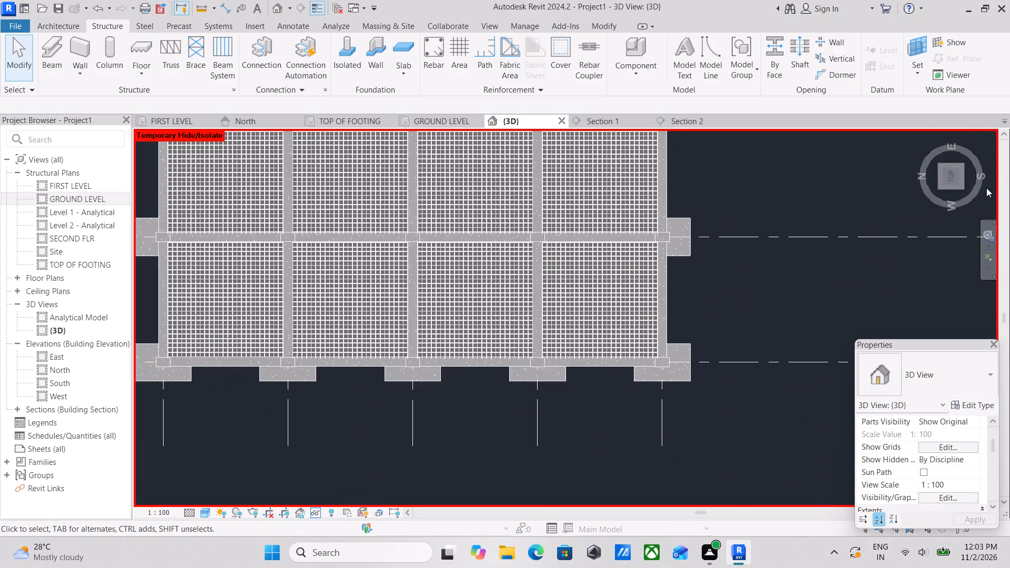
{"action": "key", "text": "Escape"}
Select all 13M rebar instances in an isometric 3D view and temporarily hide them.
{"action": "left_click", "coordinate": [964, 186]}
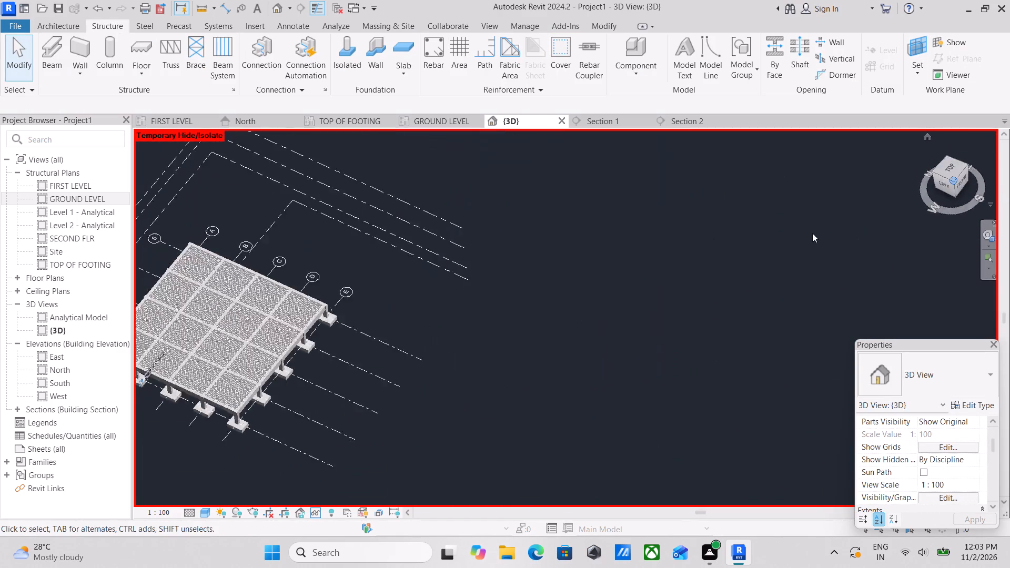
{"action": "scroll", "coordinate": [445, 278], "scroll_direction": "up", "scroll_amount": 4}
{"action": "scroll", "coordinate": [407, 458], "scroll_direction": "up", "scroll_amount": 4}
{"action": "middle_click_drag", "start_coordinate": [429, 391], "coordinate": [484, 323]}
{"action": "scroll", "coordinate": [490, 323], "scroll_direction": "up", "scroll_amount": 3}
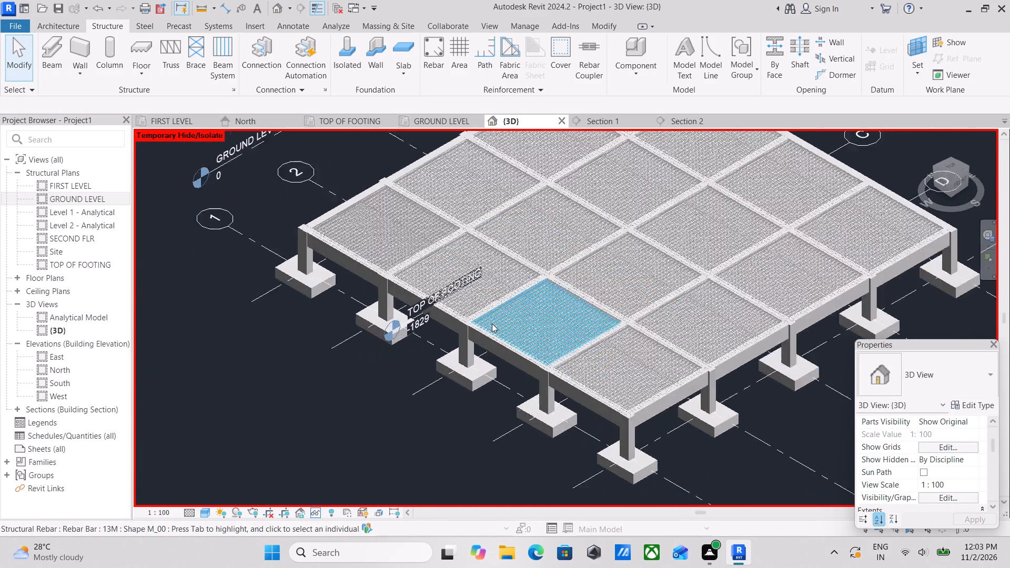
{"action": "scroll", "coordinate": [492, 323], "scroll_direction": "up", "scroll_amount": 2}
{"action": "left_click", "coordinate": [539, 310]}
{"action": "type", "text": "SA"}
{"action": "scroll", "coordinate": [540, 309], "scroll_direction": "down", "scroll_amount": 1}
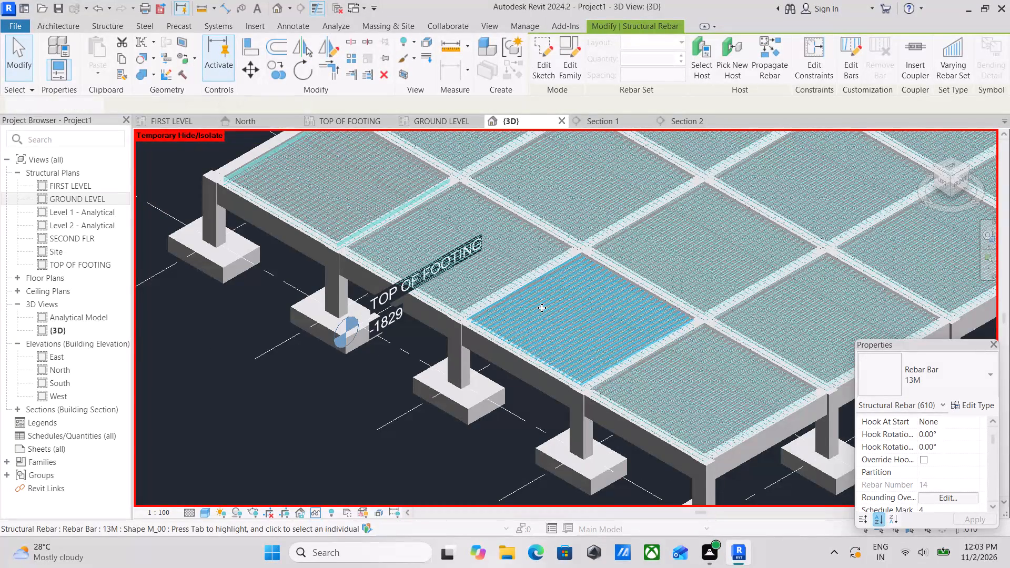
{"action": "type", "text": "HH"}
{"action": "scroll", "coordinate": [544, 307], "scroll_direction": "down", "scroll_amount": 7}
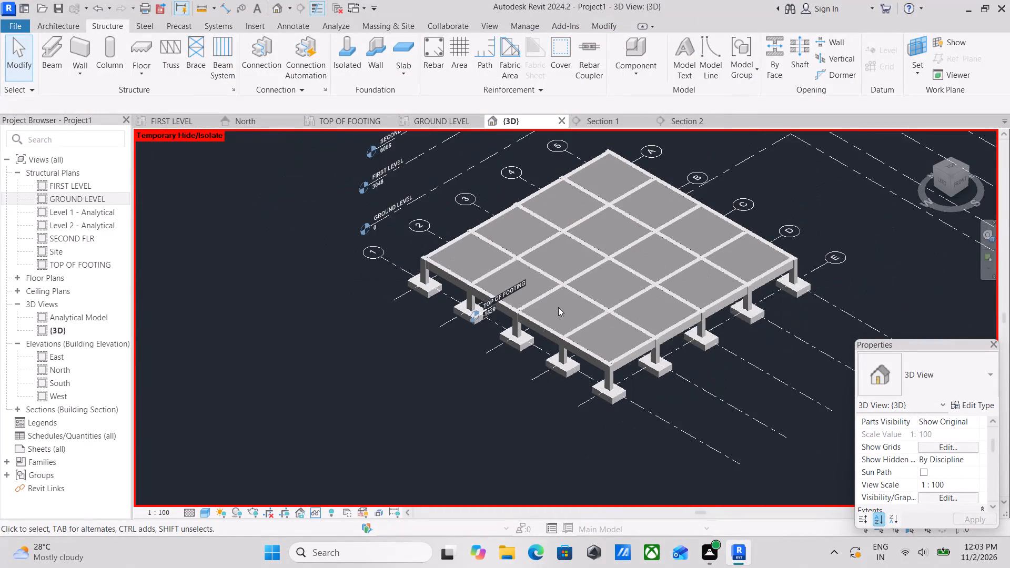
Examine the structure in 3D from several sides and from above, checking the footings, columns, beams and floor bays.
{"action": "scroll", "coordinate": [558, 307], "scroll_direction": "up", "scroll_amount": 5}
{"action": "middle_click_drag", "start_coordinate": [555, 309], "coordinate": [634, 227], "text": "shift"}
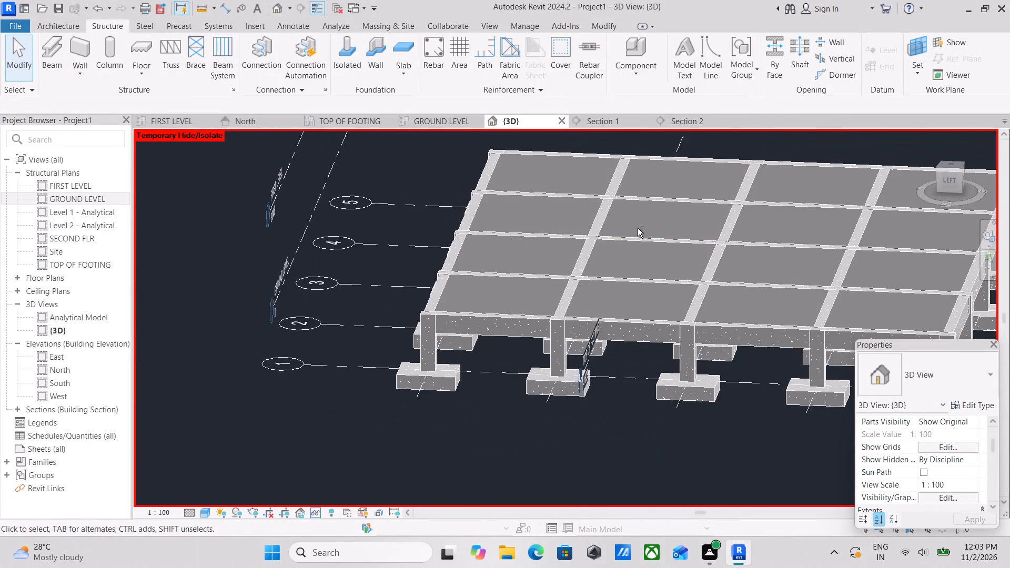
{"action": "middle_click_drag", "start_coordinate": [652, 264], "coordinate": [484, 234], "text": "shift"}
{"action": "scroll", "coordinate": [581, 278], "scroll_direction": "up", "scroll_amount": 2}
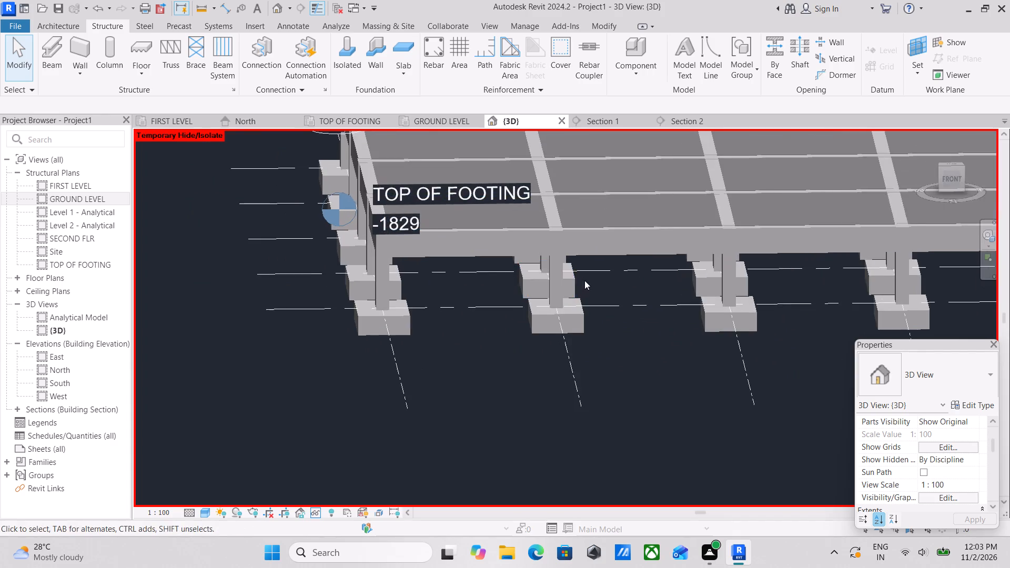
{"action": "middle_click_drag", "start_coordinate": [609, 260], "coordinate": [633, 428], "text": "shift"}
{"action": "middle_click_drag", "start_coordinate": [597, 284], "coordinate": [736, 431], "text": "shift"}
{"action": "scroll", "coordinate": [630, 298], "scroll_direction": "down", "scroll_amount": 2}
{"action": "middle_click_drag", "start_coordinate": [630, 298], "coordinate": [499, 312]}
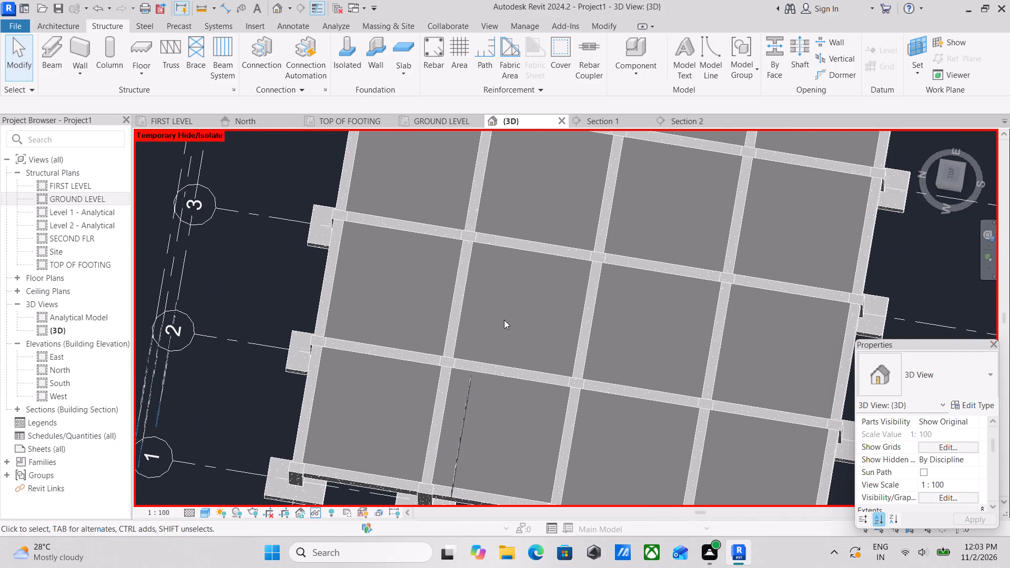
{"action": "scroll", "coordinate": [504, 320], "scroll_direction": "down", "scroll_amount": 3}
{"action": "scroll", "coordinate": [567, 305], "scroll_direction": "down", "scroll_amount": 3}
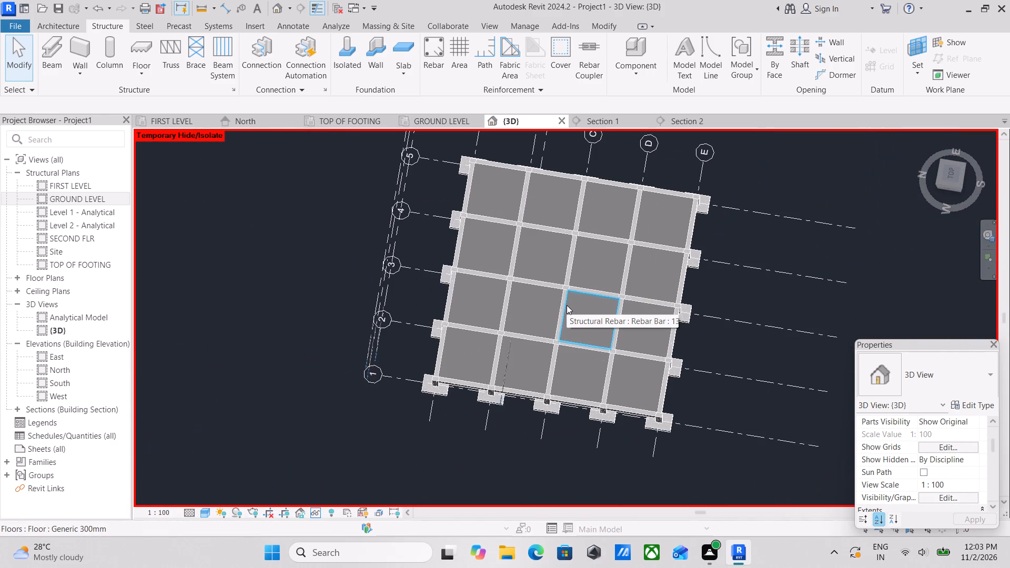
Delete the floor in the bay between grids B–C and grids 4–5.
{"action": "scroll", "coordinate": [564, 143], "scroll_direction": "up", "scroll_amount": 6}
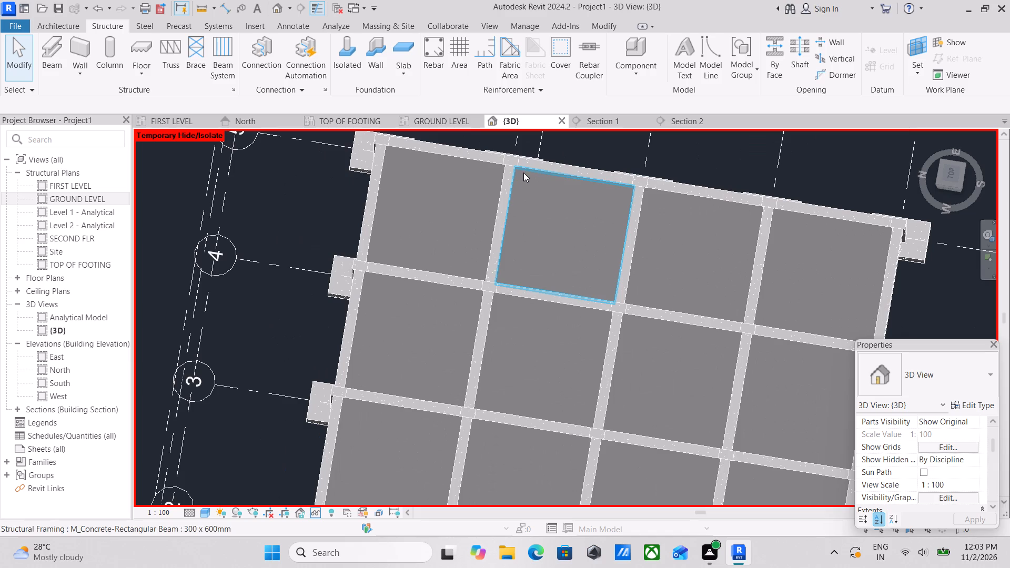
{"action": "left_click", "coordinate": [522, 172]}
{"action": "right_click", "coordinate": [522, 172]}
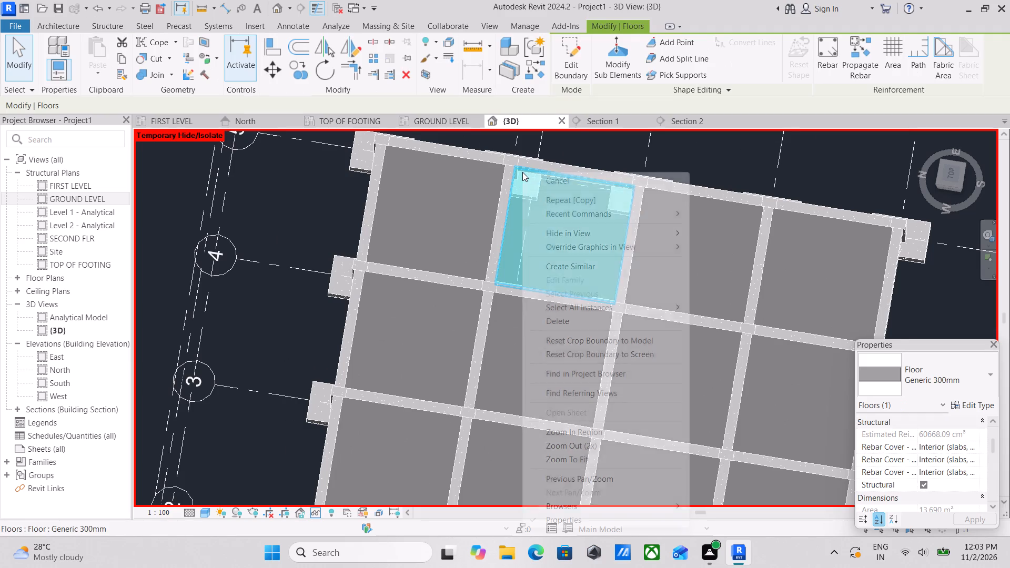
{"action": "left_click", "coordinate": [572, 321]}
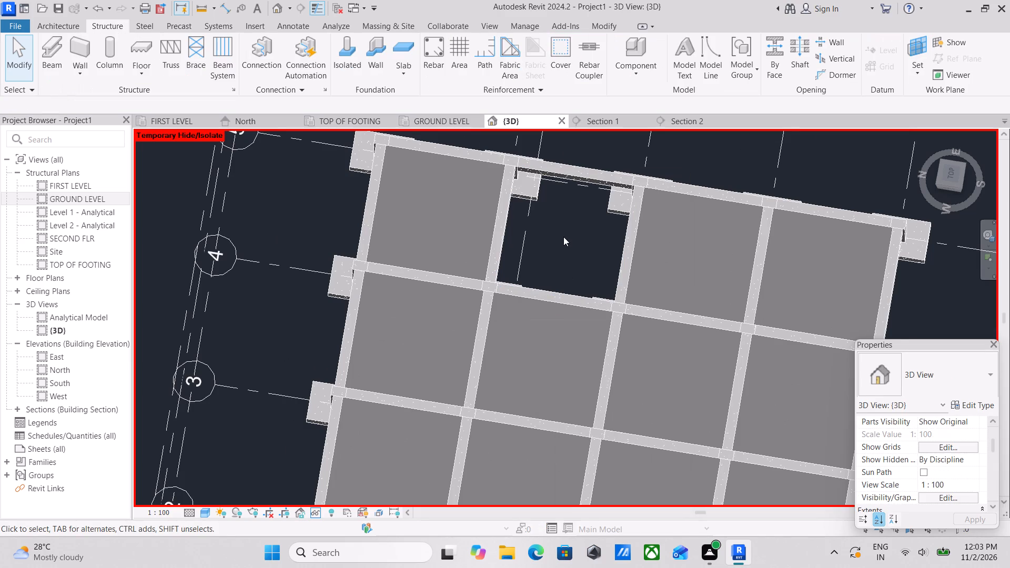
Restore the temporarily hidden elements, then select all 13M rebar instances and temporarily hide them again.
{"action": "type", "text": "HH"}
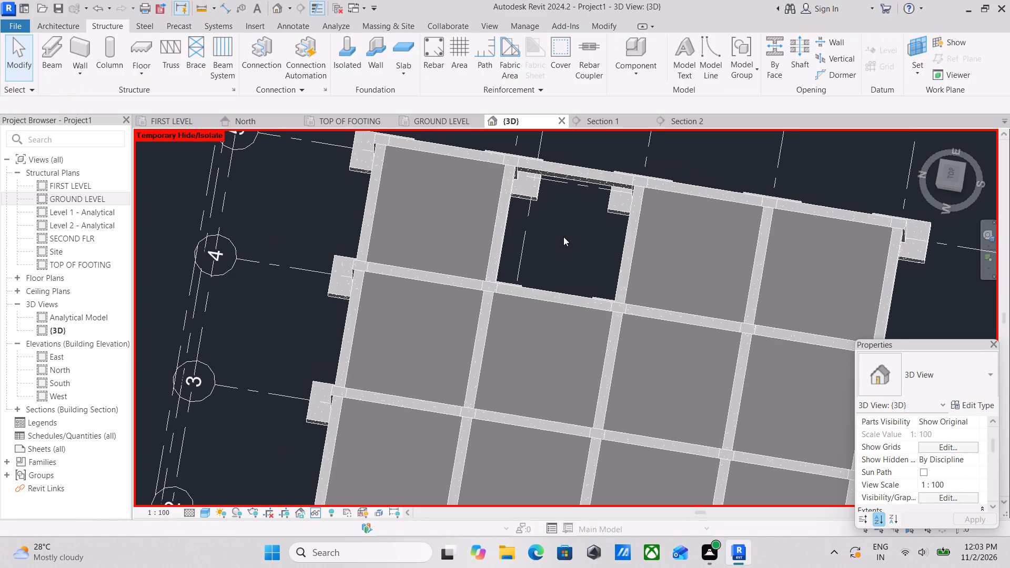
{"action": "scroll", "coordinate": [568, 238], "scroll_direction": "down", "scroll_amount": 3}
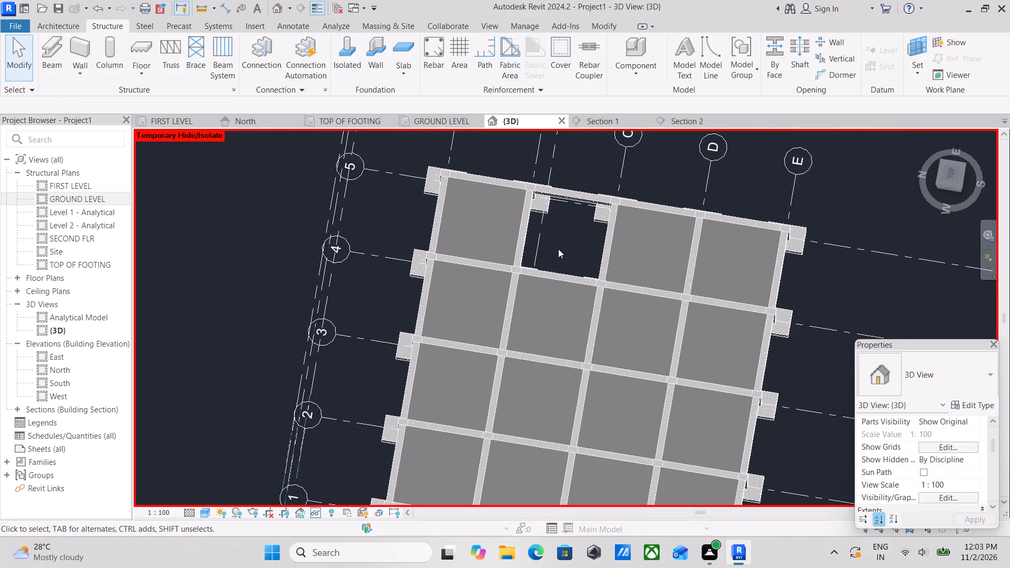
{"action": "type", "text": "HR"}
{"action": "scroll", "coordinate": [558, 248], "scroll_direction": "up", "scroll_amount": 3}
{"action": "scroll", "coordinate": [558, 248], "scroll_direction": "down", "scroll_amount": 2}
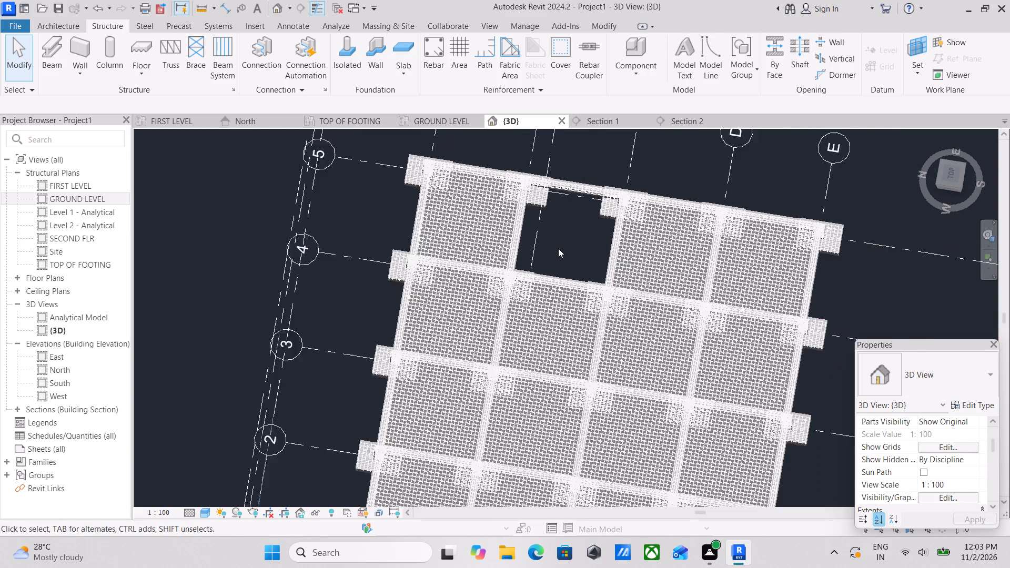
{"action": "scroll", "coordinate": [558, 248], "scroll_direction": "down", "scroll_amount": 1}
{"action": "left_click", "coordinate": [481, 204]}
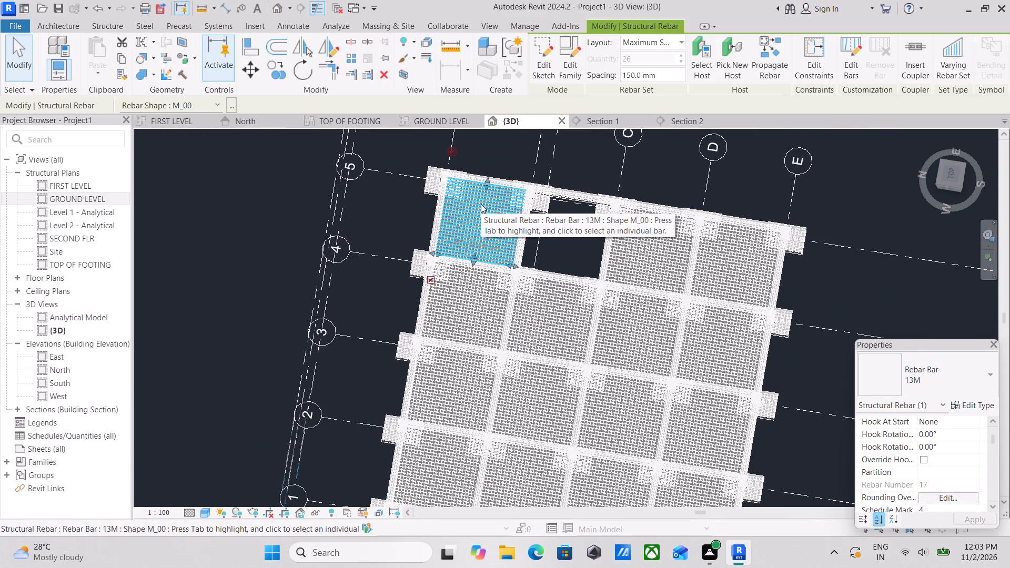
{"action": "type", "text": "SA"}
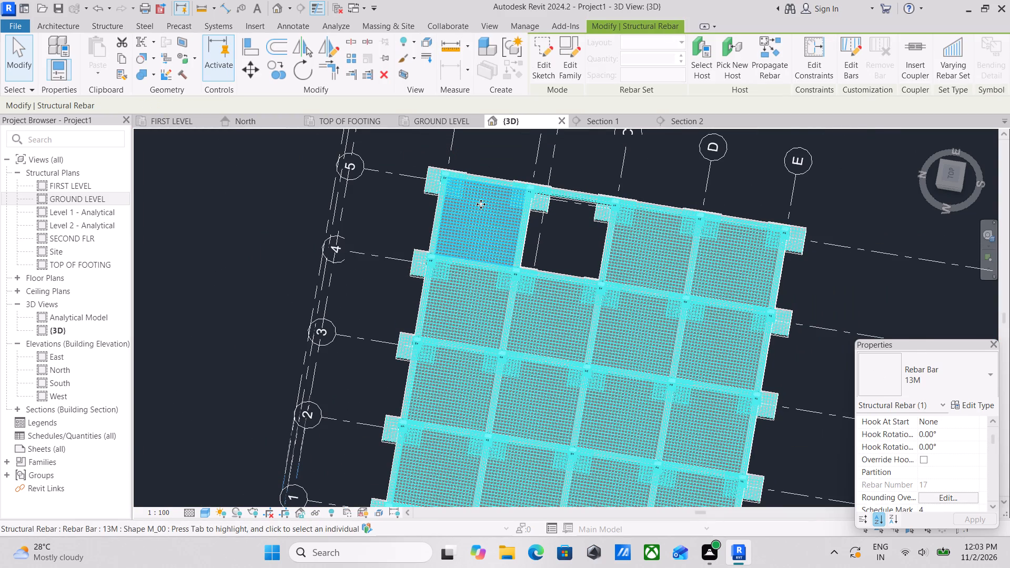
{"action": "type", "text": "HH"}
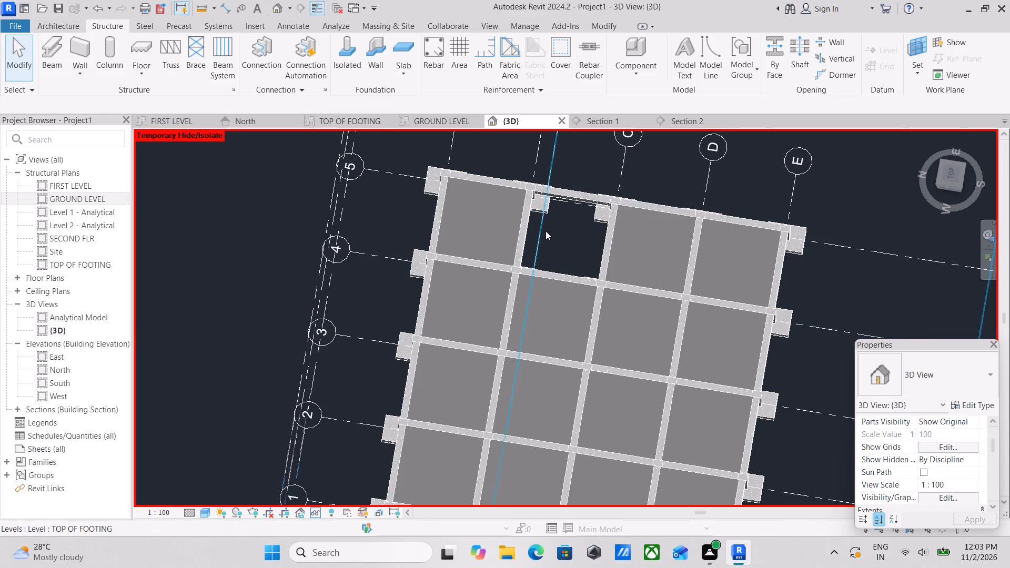
Orient the 3D view straight onto the right side of the structure, with the full row of columns and footings in view.
{"action": "scroll", "coordinate": [546, 231], "scroll_direction": "down", "scroll_amount": 3}
{"action": "middle_click_drag", "start_coordinate": [548, 258], "coordinate": [217, 153], "text": "shift"}
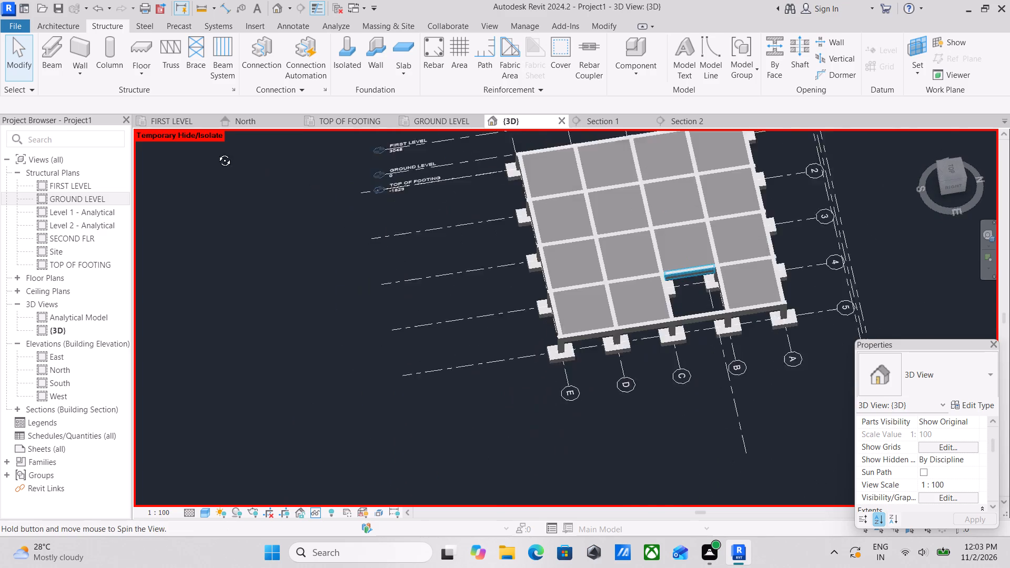
{"action": "middle_click_drag", "start_coordinate": [217, 153], "coordinate": [224, 157], "text": "shift"}
{"action": "middle_click_drag", "start_coordinate": [716, 370], "coordinate": [672, 205], "text": "shift"}
{"action": "middle_click_drag", "start_coordinate": [677, 236], "coordinate": [714, 315], "text": "shift"}
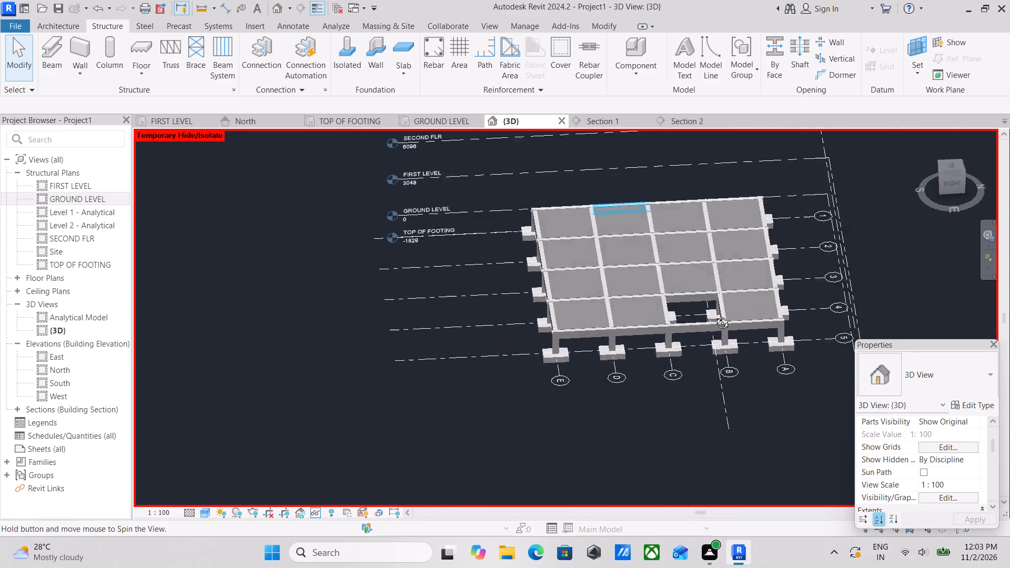
{"action": "middle_click_drag", "start_coordinate": [714, 315], "coordinate": [705, 224], "text": "shift"}
{"action": "left_click", "coordinate": [956, 179]}
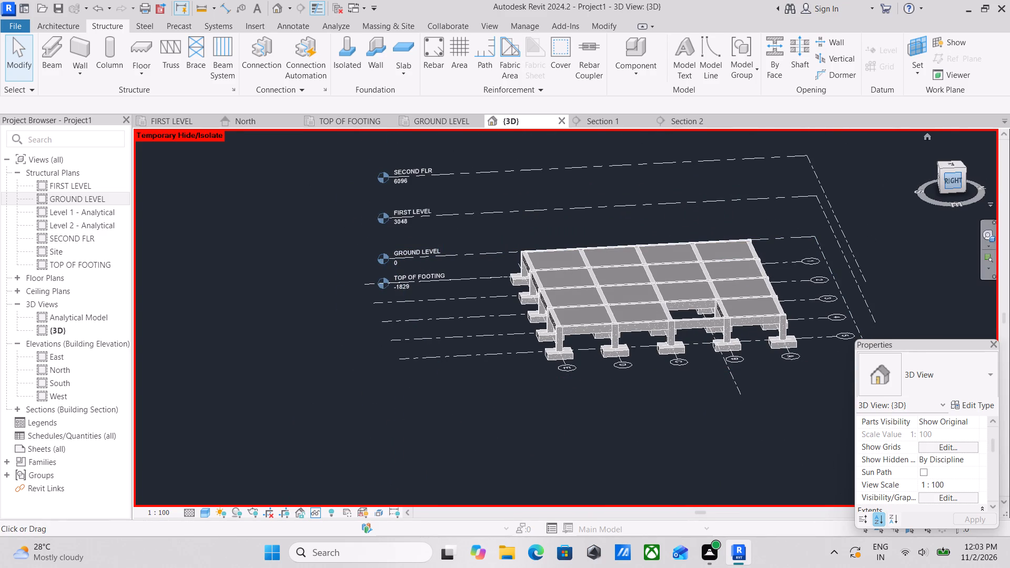
{"action": "scroll", "coordinate": [799, 303], "scroll_direction": "up", "scroll_amount": 4}
{"action": "scroll", "coordinate": [519, 425], "scroll_direction": "up", "scroll_amount": 8}
{"action": "scroll", "coordinate": [504, 367], "scroll_direction": "down", "scroll_amount": 1}
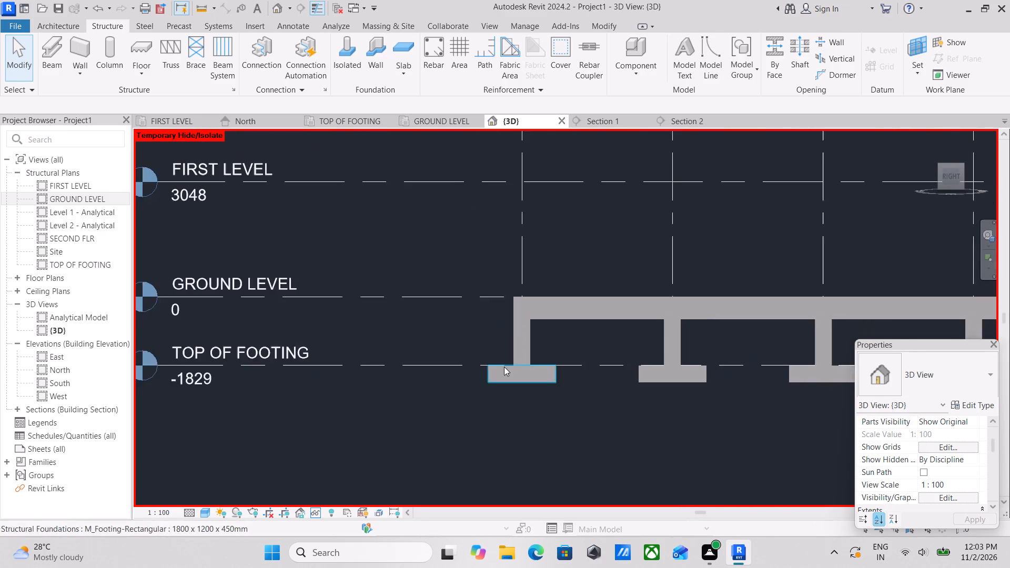
{"action": "middle_click_drag", "start_coordinate": [503, 366], "coordinate": [398, 354]}
{"action": "scroll", "coordinate": [409, 353], "scroll_direction": "up", "scroll_amount": 1}
{"action": "scroll", "coordinate": [644, 347], "scroll_direction": "down", "scroll_amount": 4}
{"action": "middle_click_drag", "start_coordinate": [652, 344], "coordinate": [442, 339]}
{"action": "scroll", "coordinate": [732, 332], "scroll_direction": "up", "scroll_amount": 1}
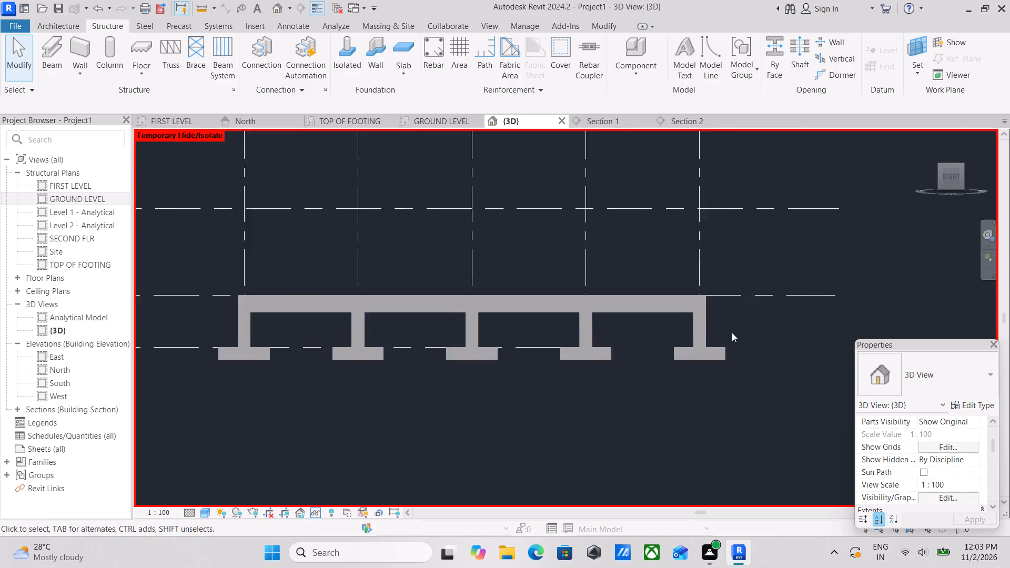
{"action": "scroll", "coordinate": [732, 332], "scroll_direction": "up", "scroll_amount": 1}
{"action": "scroll", "coordinate": [730, 332], "scroll_direction": "down", "scroll_amount": 2}
{"action": "middle_click_drag", "start_coordinate": [730, 332], "coordinate": [760, 303]}
{"action": "scroll", "coordinate": [762, 304], "scroll_direction": "up", "scroll_amount": 1}
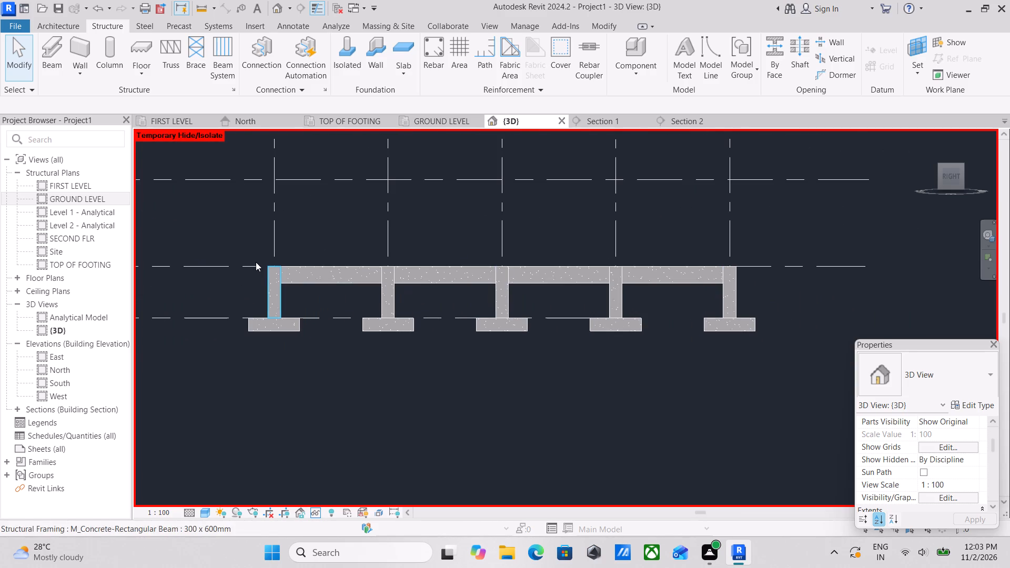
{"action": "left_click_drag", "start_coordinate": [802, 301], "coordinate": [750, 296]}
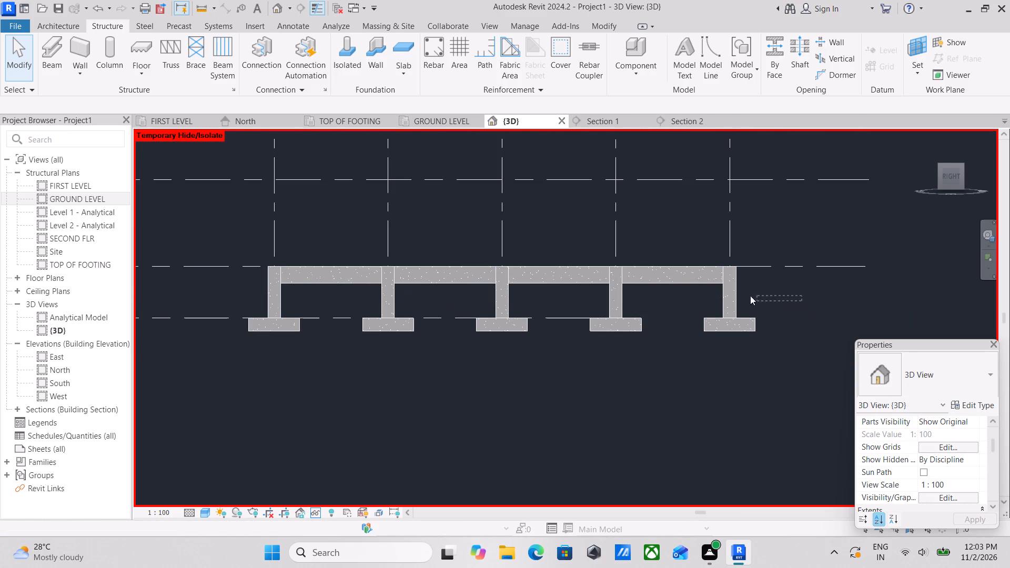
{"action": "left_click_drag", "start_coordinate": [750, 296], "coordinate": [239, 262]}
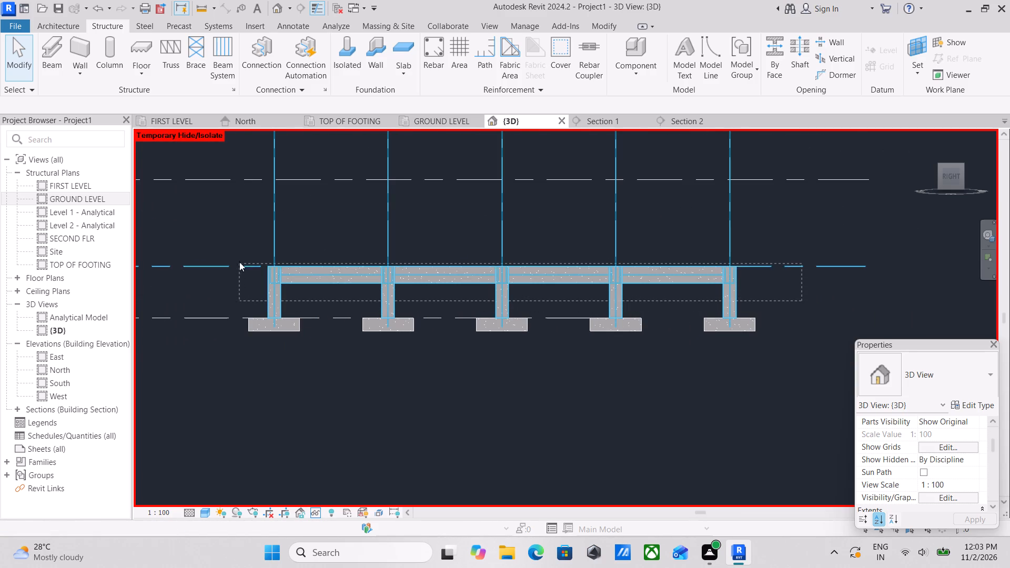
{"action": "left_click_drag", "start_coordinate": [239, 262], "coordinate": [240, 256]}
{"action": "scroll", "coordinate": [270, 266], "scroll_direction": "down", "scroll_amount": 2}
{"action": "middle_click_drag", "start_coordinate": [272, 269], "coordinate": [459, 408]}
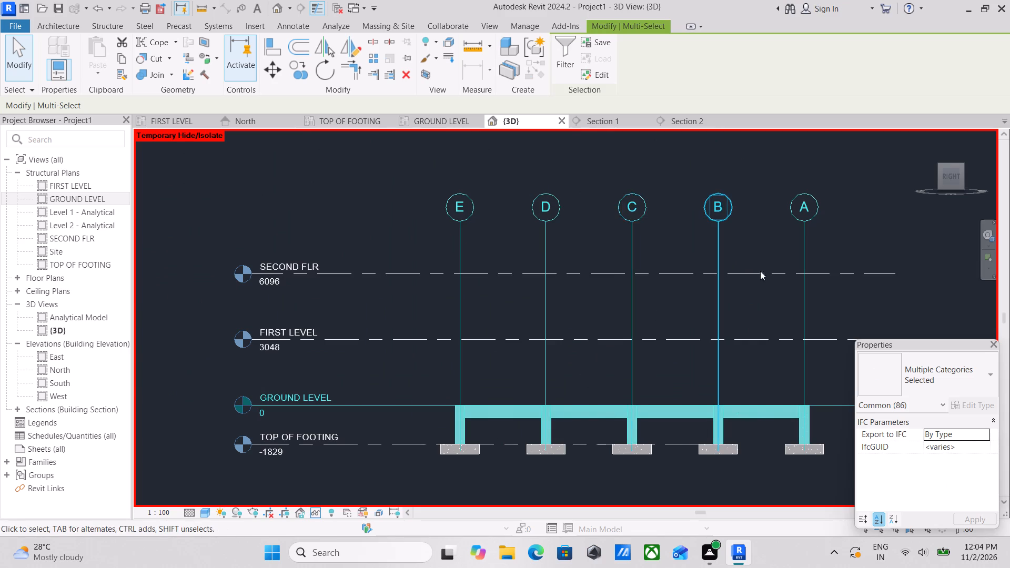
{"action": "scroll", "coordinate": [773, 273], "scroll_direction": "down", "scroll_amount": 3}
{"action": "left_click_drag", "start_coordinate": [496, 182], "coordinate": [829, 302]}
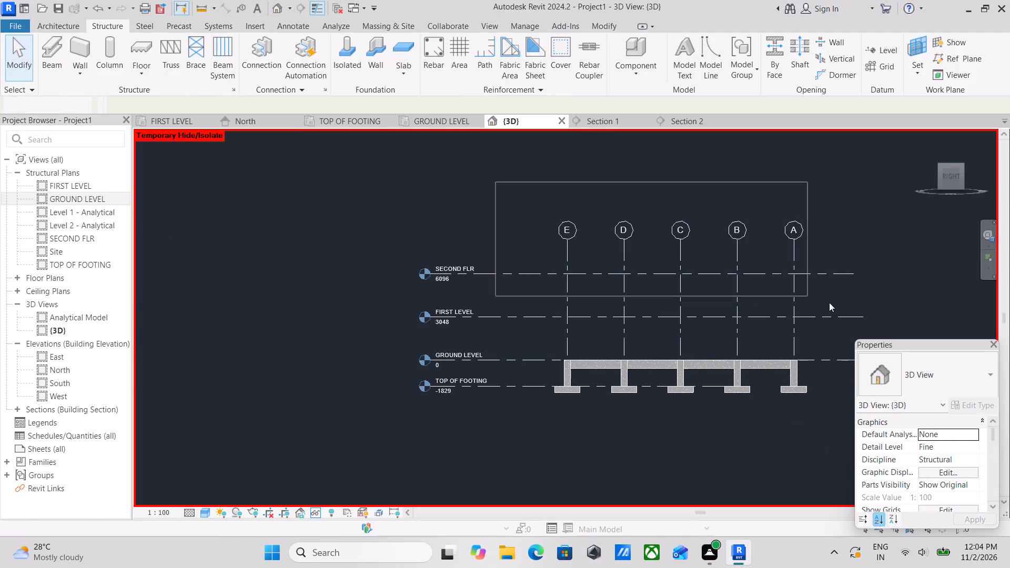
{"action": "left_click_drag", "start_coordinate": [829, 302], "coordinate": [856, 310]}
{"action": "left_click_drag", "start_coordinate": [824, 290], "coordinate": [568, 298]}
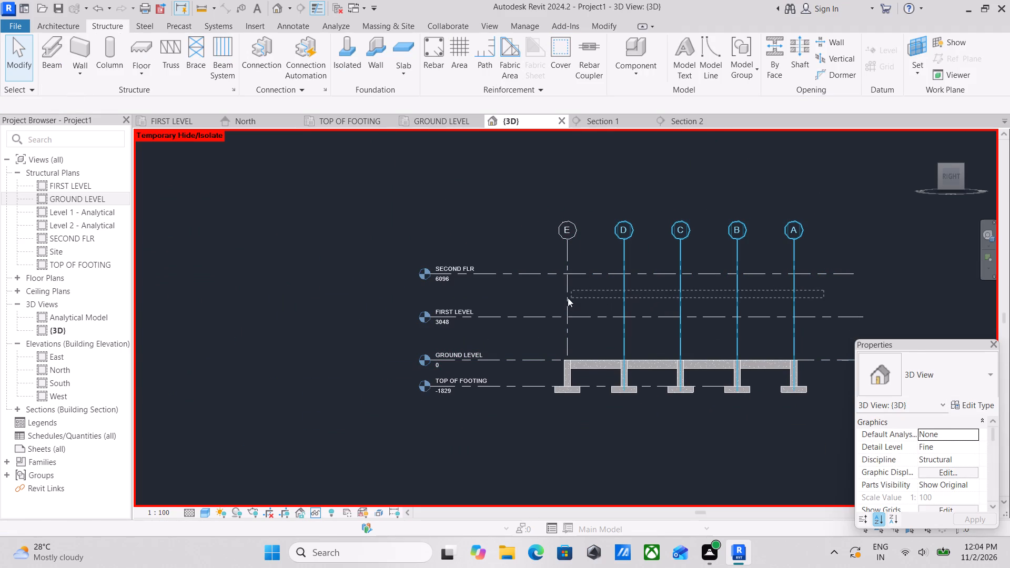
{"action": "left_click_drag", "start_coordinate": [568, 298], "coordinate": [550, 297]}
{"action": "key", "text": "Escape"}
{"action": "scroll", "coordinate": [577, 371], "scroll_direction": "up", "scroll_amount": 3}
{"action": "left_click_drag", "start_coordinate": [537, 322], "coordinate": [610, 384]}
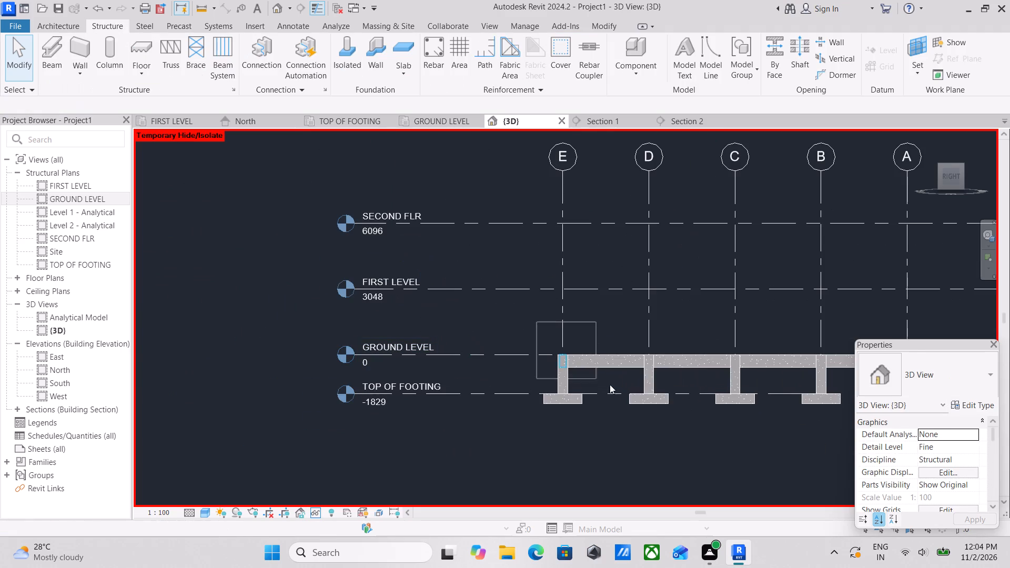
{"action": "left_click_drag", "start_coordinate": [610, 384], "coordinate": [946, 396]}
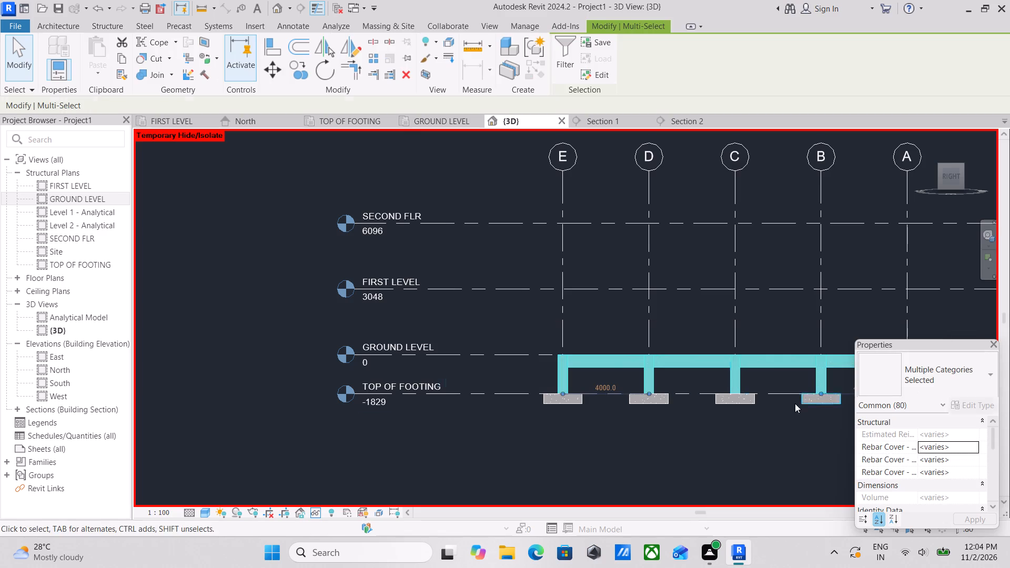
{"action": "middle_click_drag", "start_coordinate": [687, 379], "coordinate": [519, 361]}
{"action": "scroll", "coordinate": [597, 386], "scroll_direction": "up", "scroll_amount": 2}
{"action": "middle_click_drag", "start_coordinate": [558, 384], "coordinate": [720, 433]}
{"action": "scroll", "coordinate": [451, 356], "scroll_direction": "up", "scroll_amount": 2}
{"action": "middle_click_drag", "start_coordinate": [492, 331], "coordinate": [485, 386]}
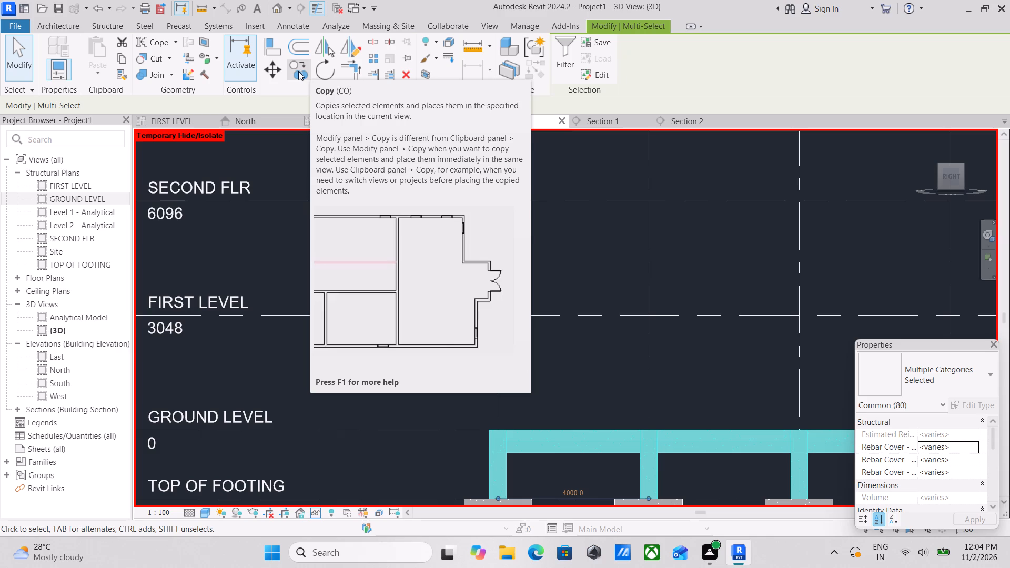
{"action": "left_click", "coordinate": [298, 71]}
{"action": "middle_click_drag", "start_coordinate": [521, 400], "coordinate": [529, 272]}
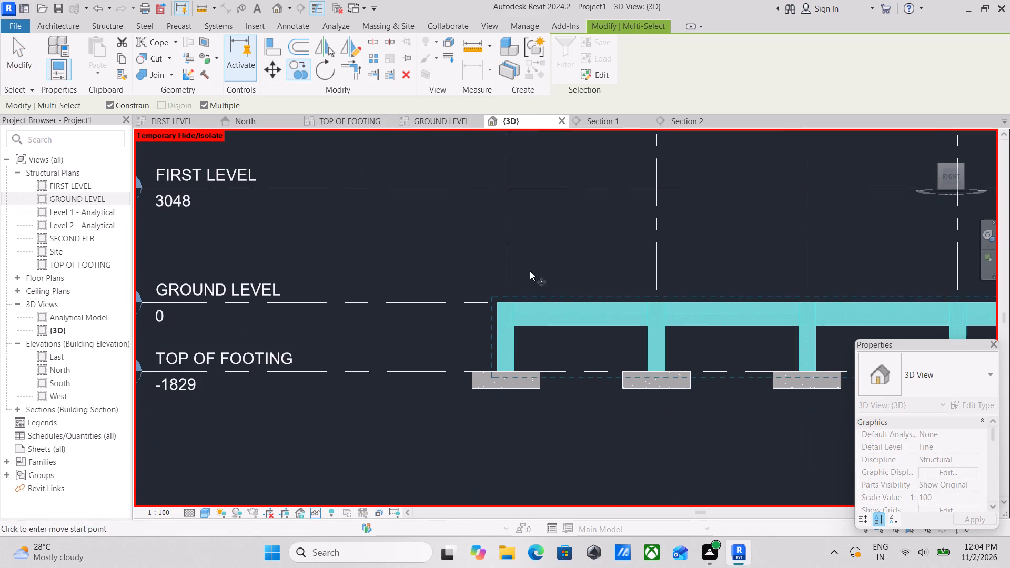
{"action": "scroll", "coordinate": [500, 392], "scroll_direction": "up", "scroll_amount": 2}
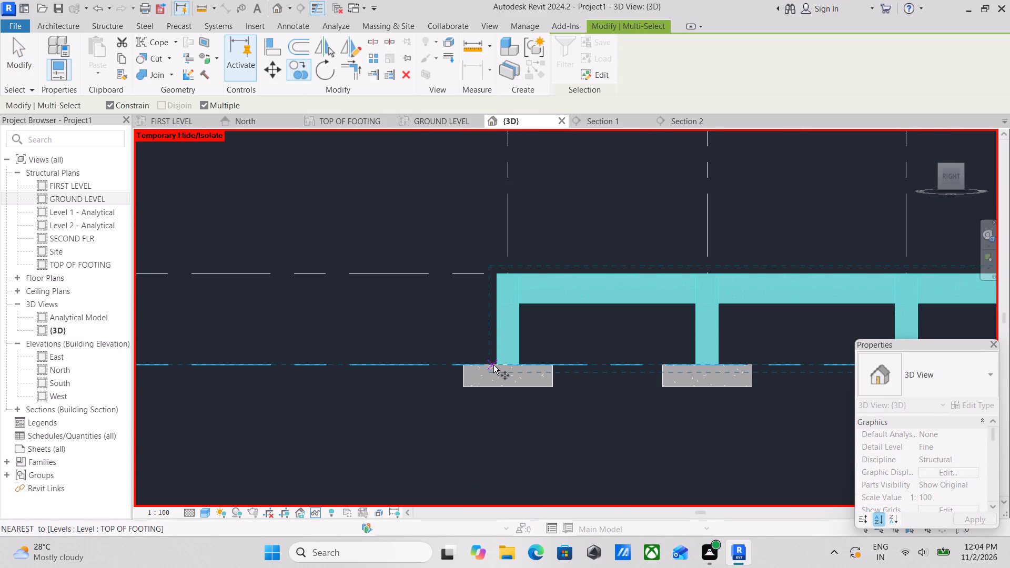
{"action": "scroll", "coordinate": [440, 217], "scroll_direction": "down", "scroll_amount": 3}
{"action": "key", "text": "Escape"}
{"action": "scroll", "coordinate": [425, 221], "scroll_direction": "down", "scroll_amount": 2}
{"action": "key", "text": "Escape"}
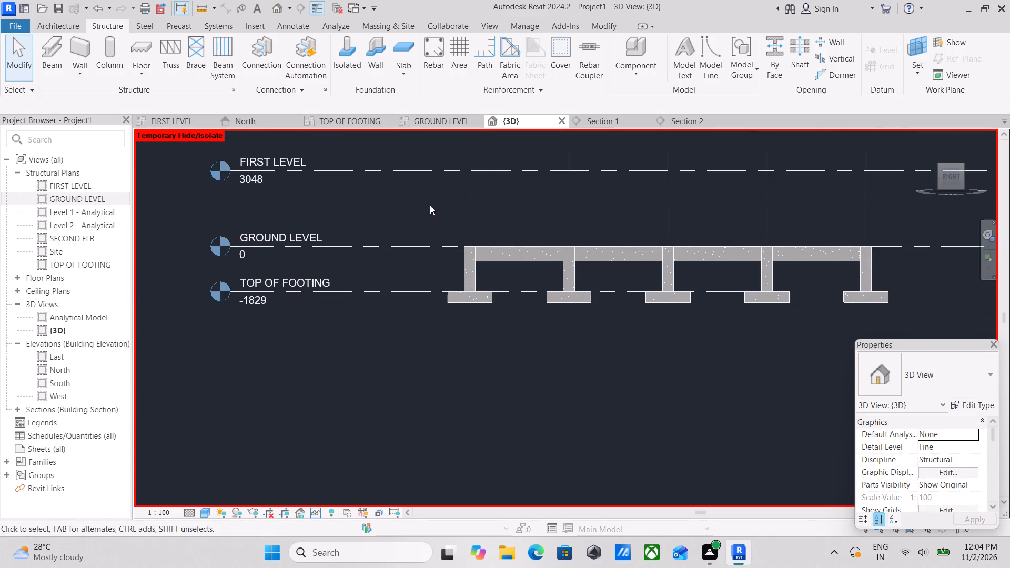
Copy the ground-level columns, beams and floors and paste them aligned to FIRST LEVEL.
{"action": "left_click_drag", "start_coordinate": [430, 205], "coordinate": [810, 291]}
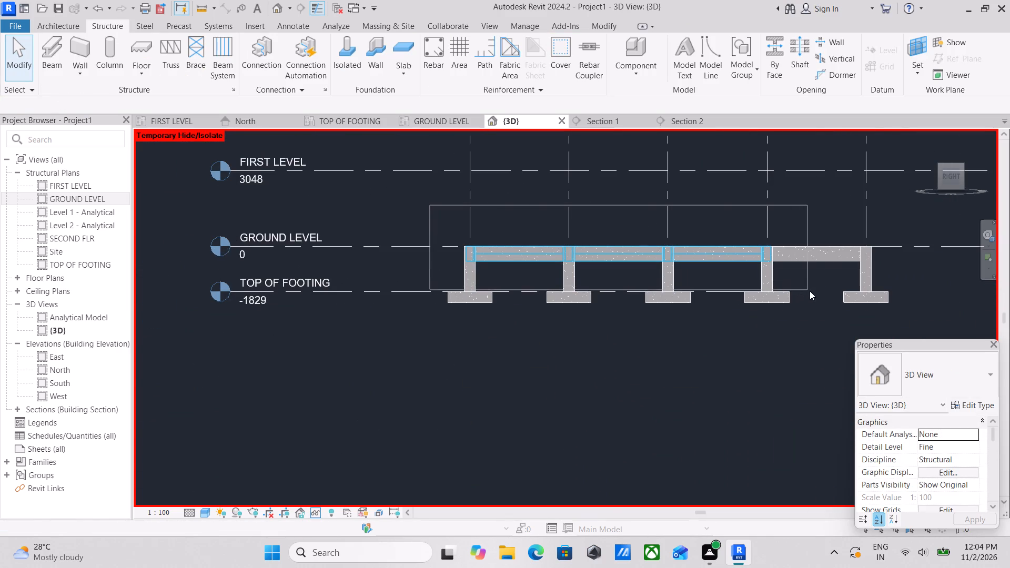
{"action": "left_click_drag", "start_coordinate": [810, 291], "coordinate": [904, 292]}
{"action": "middle_click_drag", "start_coordinate": [851, 258], "coordinate": [863, 354]}
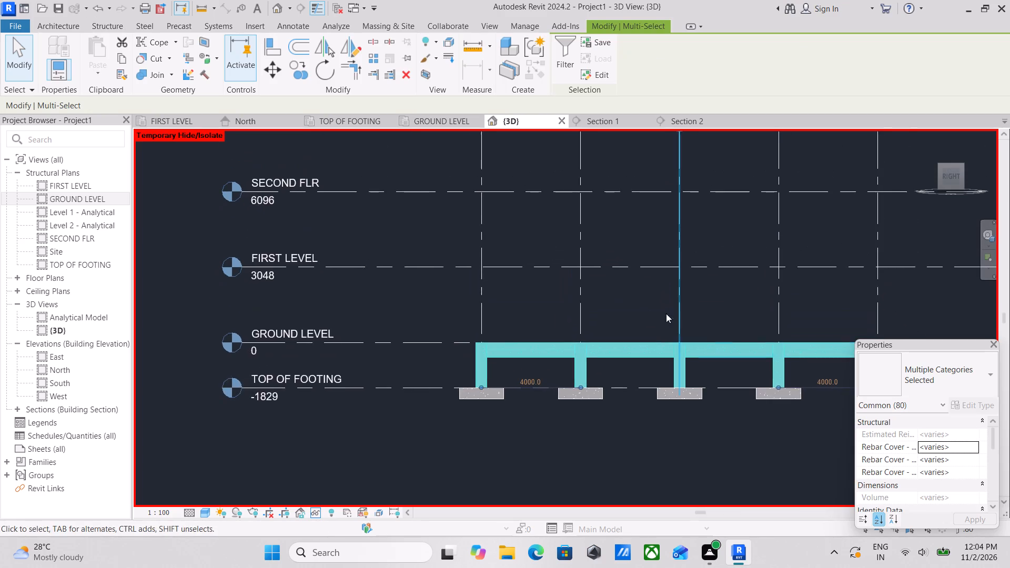
{"action": "middle_click_drag", "start_coordinate": [609, 299], "coordinate": [641, 344]}
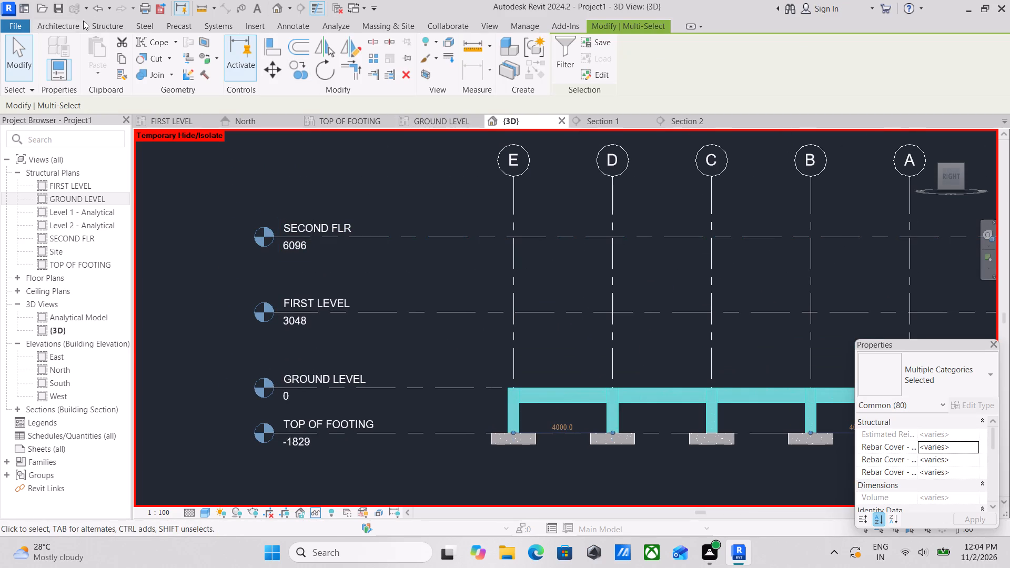
{"action": "left_click", "coordinate": [120, 58]}
{"action": "left_click", "coordinate": [103, 68]}
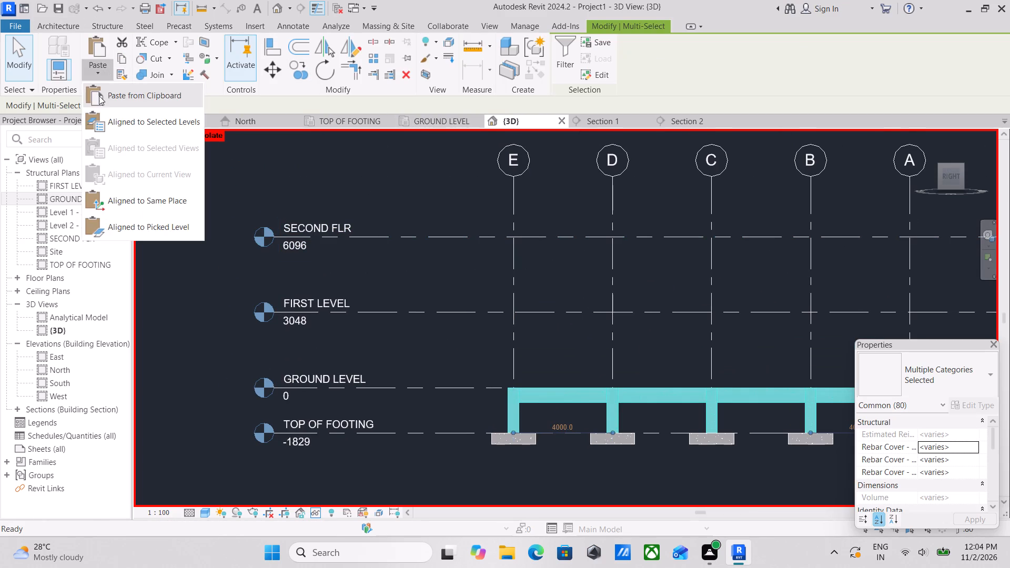
{"action": "left_click", "coordinate": [123, 125]}
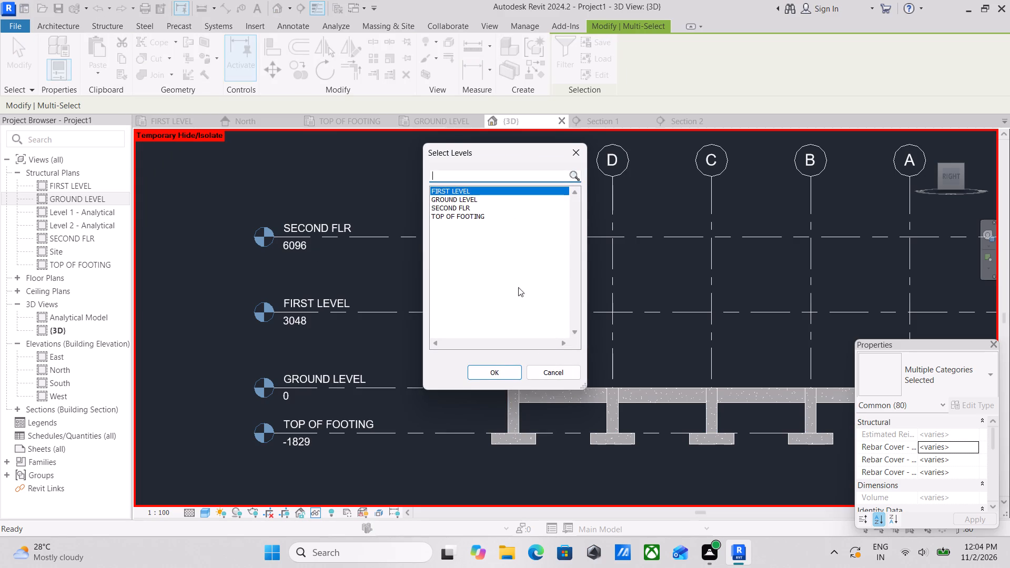
{"action": "left_click", "coordinate": [498, 370]}
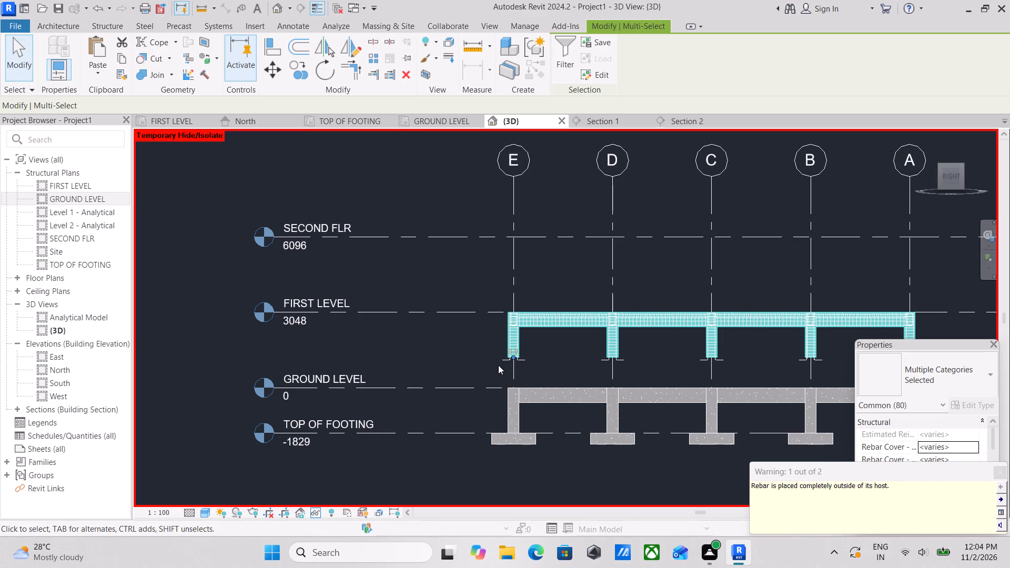
{"action": "scroll", "coordinate": [589, 331], "scroll_direction": "up", "scroll_amount": 3}
{"action": "key", "text": "Escape"}
Examine the bent column bars projecting below the copied first-level columns, from the side and at an angle.
{"action": "scroll", "coordinate": [642, 336], "scroll_direction": "up", "scroll_amount": 3}
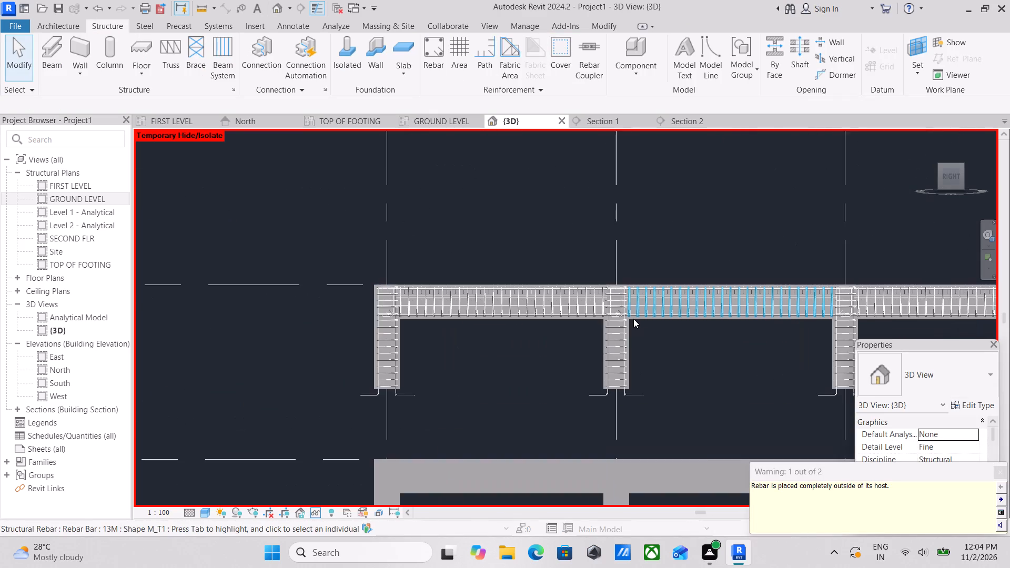
{"action": "scroll", "coordinate": [633, 319], "scroll_direction": "down", "scroll_amount": 4}
{"action": "middle_click_drag", "start_coordinate": [641, 339], "coordinate": [592, 322]}
{"action": "scroll", "coordinate": [596, 373], "scroll_direction": "up", "scroll_amount": 3}
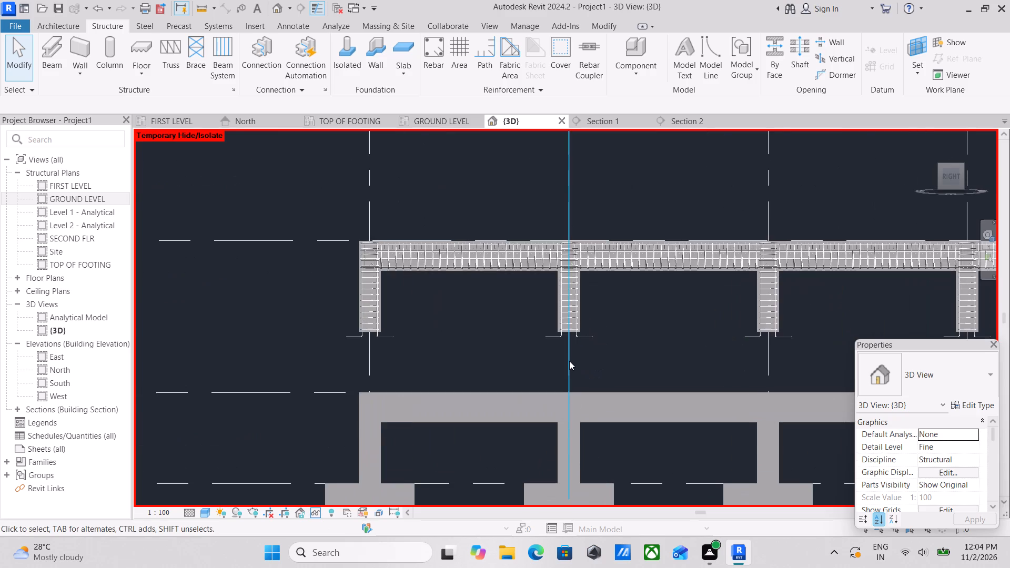
{"action": "scroll", "coordinate": [583, 344], "scroll_direction": "up", "scroll_amount": 3}
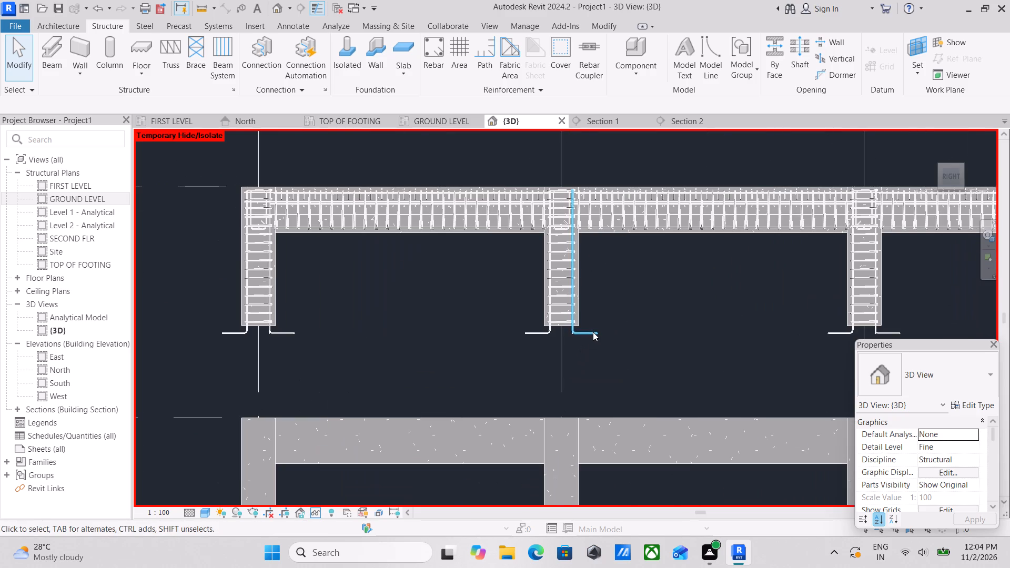
{"action": "left_click", "coordinate": [593, 332]}
{"action": "scroll", "coordinate": [657, 361], "scroll_direction": "down", "scroll_amount": 1}
{"action": "middle_click_drag", "start_coordinate": [657, 361], "coordinate": [388, 300]}
{"action": "scroll", "coordinate": [523, 330], "scroll_direction": "down", "scroll_amount": 6}
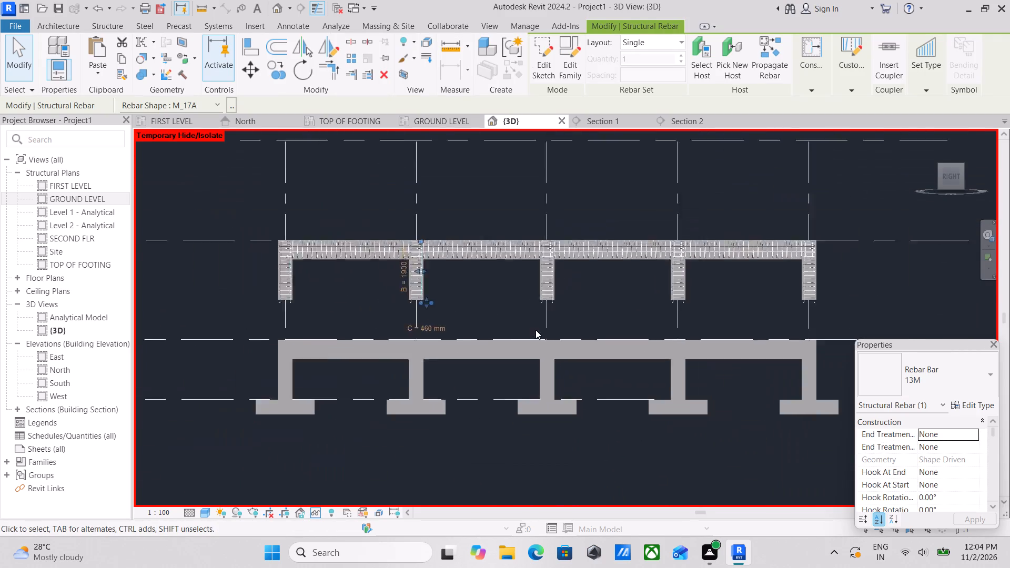
{"action": "scroll", "coordinate": [536, 330], "scroll_direction": "down", "scroll_amount": 1}
{"action": "middle_click_drag", "start_coordinate": [536, 330], "coordinate": [520, 357]}
{"action": "scroll", "coordinate": [770, 321], "scroll_direction": "up", "scroll_amount": 7}
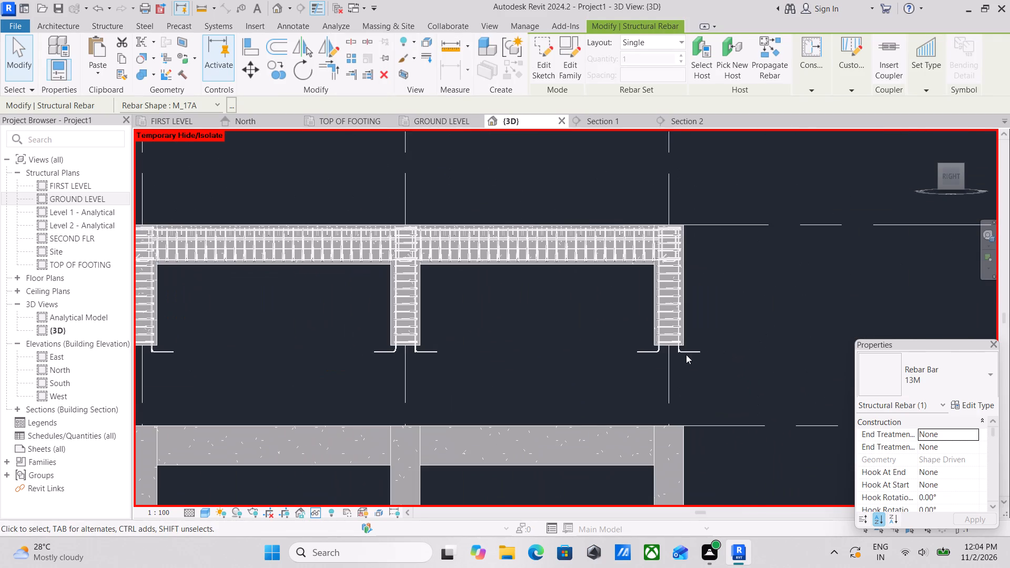
{"action": "key", "text": "Escape"}
{"action": "scroll", "coordinate": [740, 363], "scroll_direction": "down", "scroll_amount": 1}
{"action": "left_click_drag", "start_coordinate": [762, 384], "coordinate": [520, 368]}
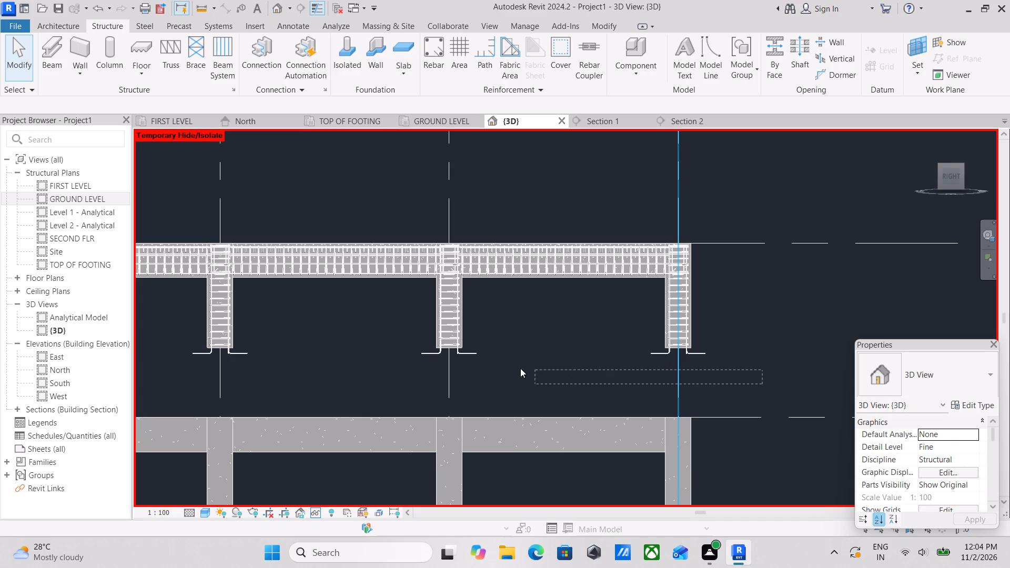
{"action": "left_click_drag", "start_coordinate": [520, 368], "coordinate": [769, 370]}
{"action": "key", "text": "Escape"}
{"action": "scroll", "coordinate": [694, 337], "scroll_direction": "up", "scroll_amount": 4}
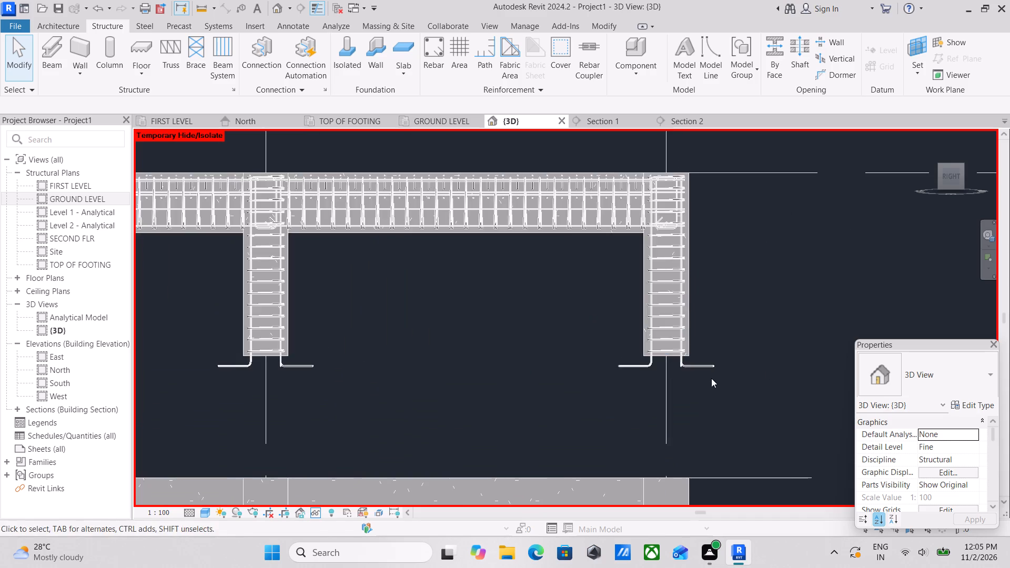
{"action": "middle_click_drag", "start_coordinate": [713, 374], "coordinate": [730, 347]}
{"action": "scroll", "coordinate": [732, 369], "scroll_direction": "down", "scroll_amount": 2}
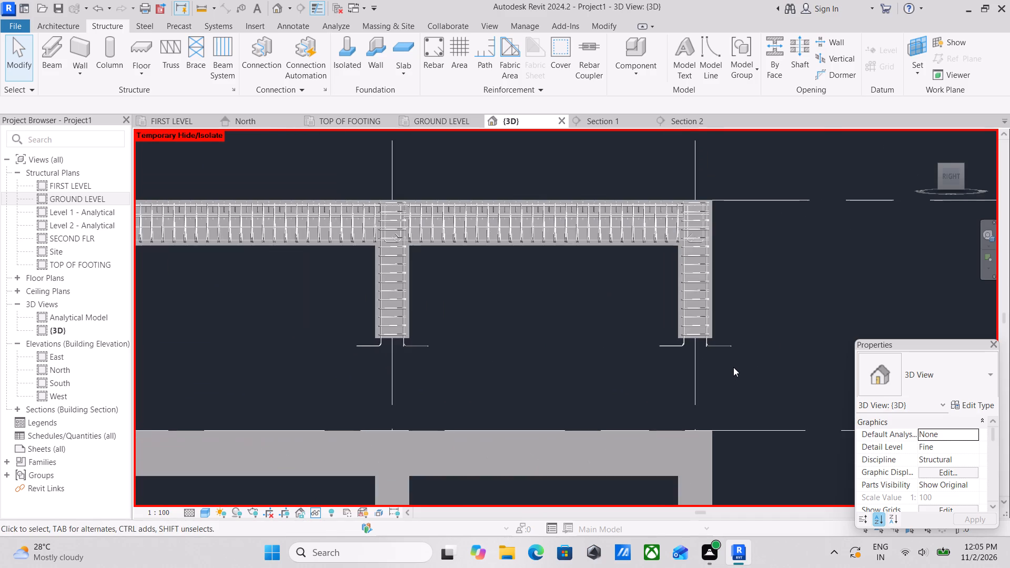
{"action": "middle_click_drag", "start_coordinate": [733, 367], "coordinate": [673, 413]}
{"action": "middle_click_drag", "start_coordinate": [673, 411], "coordinate": [753, 377], "text": "shift"}
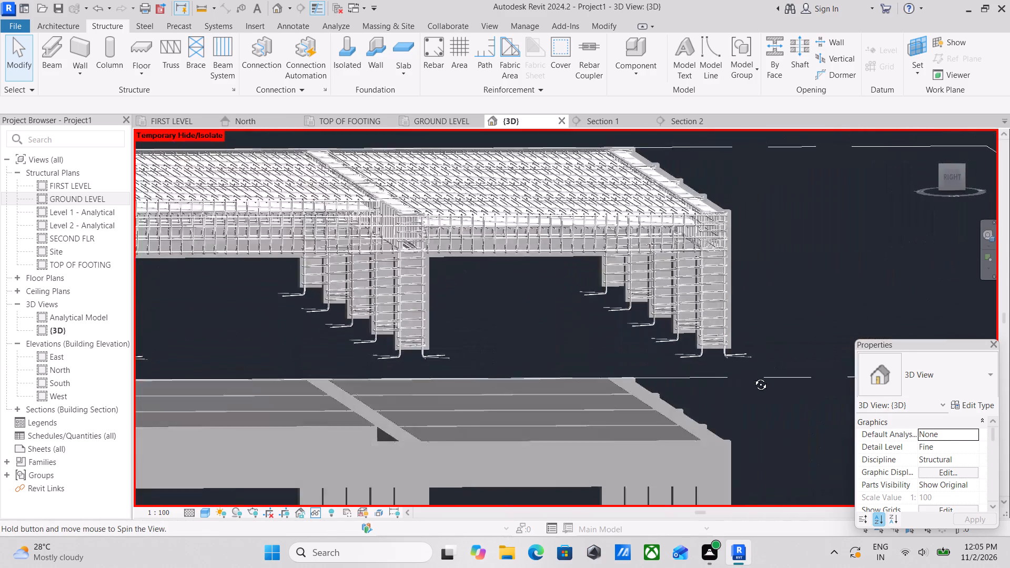
{"action": "middle_click_drag", "start_coordinate": [753, 377], "coordinate": [754, 376], "text": "shift"}
{"action": "left_click", "coordinate": [962, 178]}
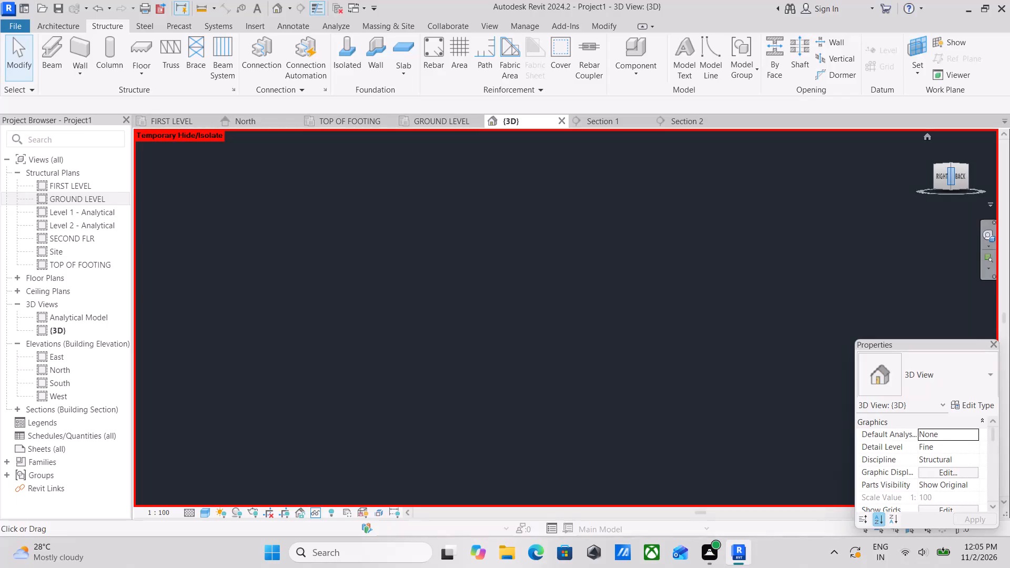
{"action": "left_click", "coordinate": [945, 178]}
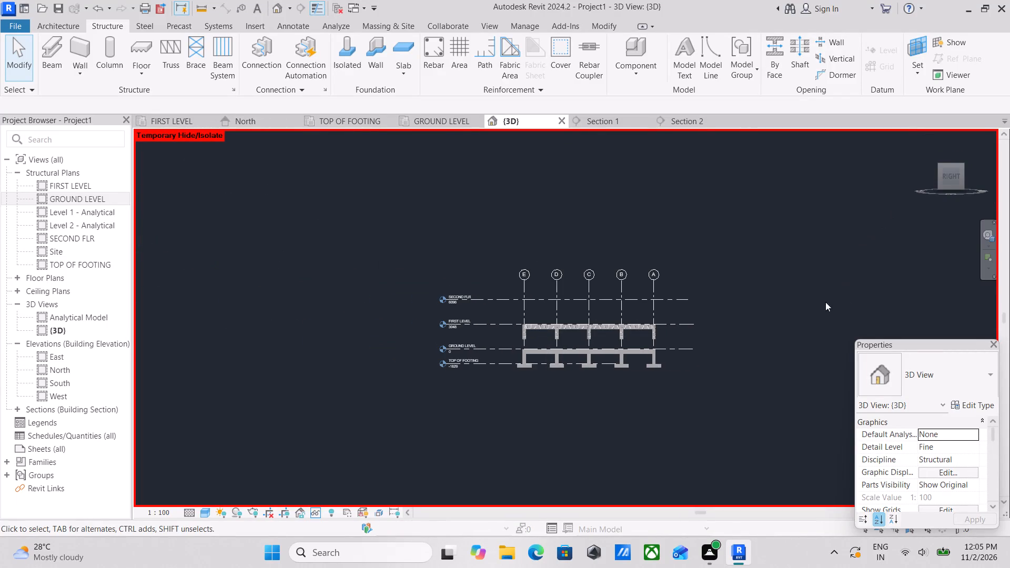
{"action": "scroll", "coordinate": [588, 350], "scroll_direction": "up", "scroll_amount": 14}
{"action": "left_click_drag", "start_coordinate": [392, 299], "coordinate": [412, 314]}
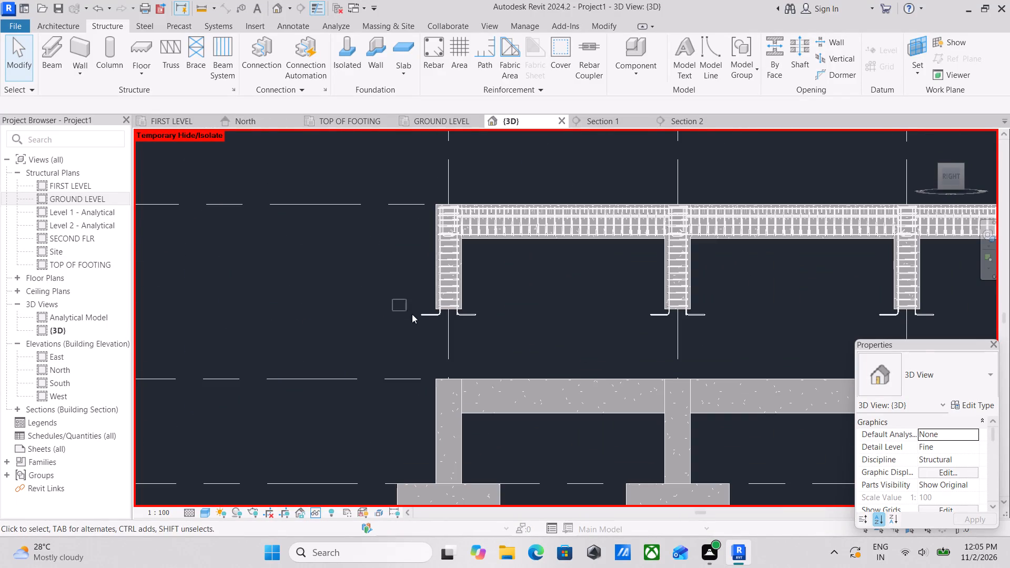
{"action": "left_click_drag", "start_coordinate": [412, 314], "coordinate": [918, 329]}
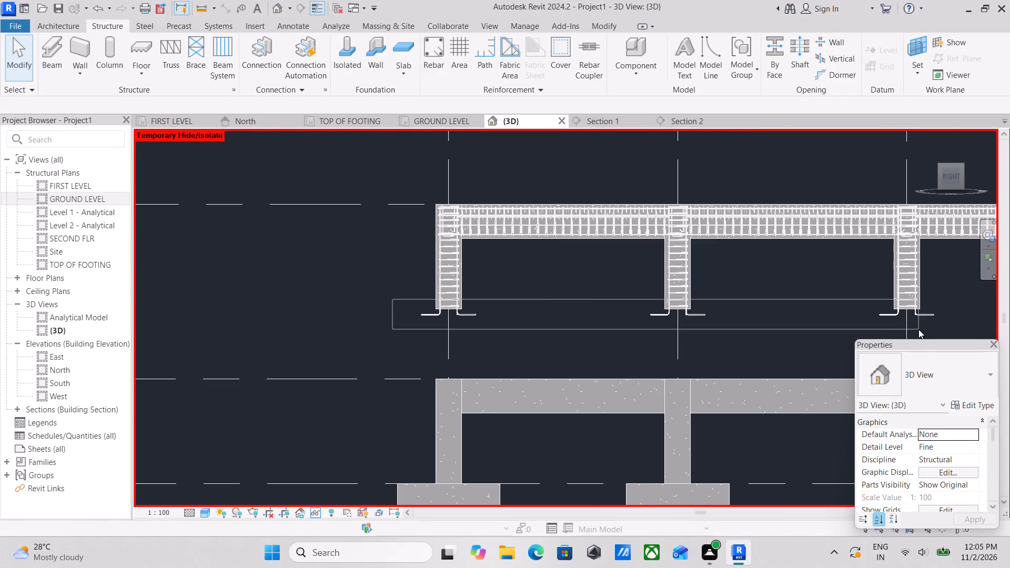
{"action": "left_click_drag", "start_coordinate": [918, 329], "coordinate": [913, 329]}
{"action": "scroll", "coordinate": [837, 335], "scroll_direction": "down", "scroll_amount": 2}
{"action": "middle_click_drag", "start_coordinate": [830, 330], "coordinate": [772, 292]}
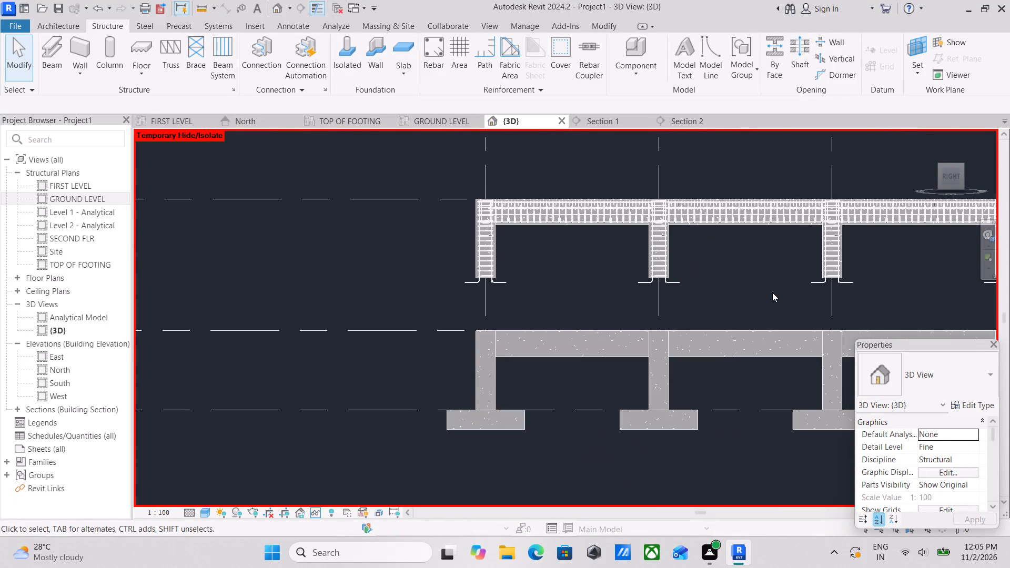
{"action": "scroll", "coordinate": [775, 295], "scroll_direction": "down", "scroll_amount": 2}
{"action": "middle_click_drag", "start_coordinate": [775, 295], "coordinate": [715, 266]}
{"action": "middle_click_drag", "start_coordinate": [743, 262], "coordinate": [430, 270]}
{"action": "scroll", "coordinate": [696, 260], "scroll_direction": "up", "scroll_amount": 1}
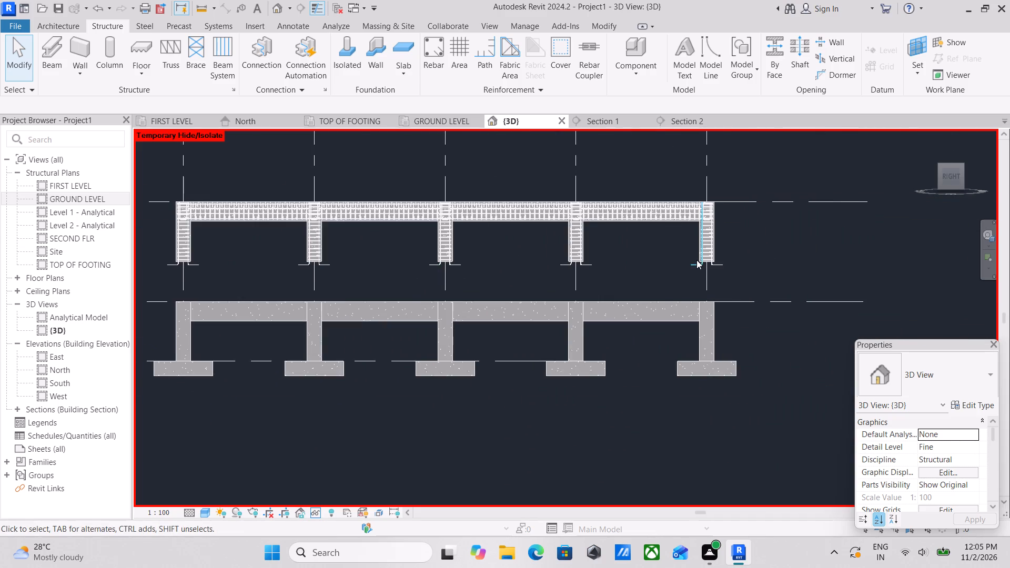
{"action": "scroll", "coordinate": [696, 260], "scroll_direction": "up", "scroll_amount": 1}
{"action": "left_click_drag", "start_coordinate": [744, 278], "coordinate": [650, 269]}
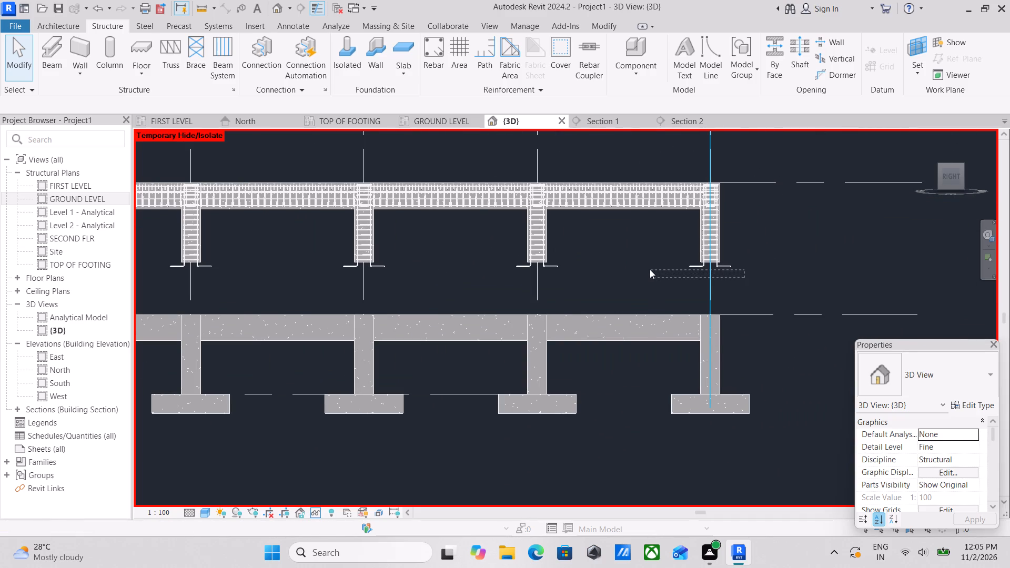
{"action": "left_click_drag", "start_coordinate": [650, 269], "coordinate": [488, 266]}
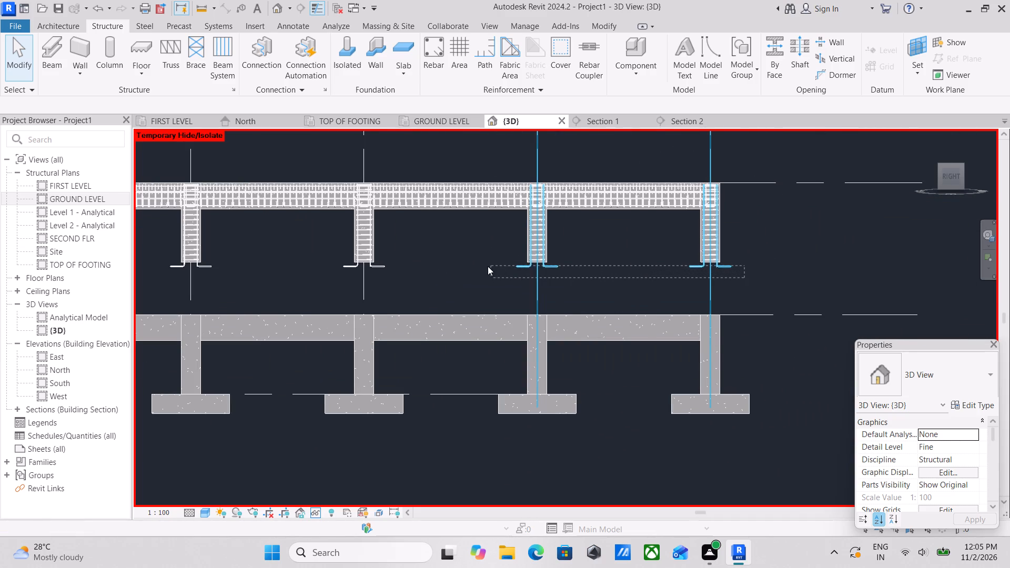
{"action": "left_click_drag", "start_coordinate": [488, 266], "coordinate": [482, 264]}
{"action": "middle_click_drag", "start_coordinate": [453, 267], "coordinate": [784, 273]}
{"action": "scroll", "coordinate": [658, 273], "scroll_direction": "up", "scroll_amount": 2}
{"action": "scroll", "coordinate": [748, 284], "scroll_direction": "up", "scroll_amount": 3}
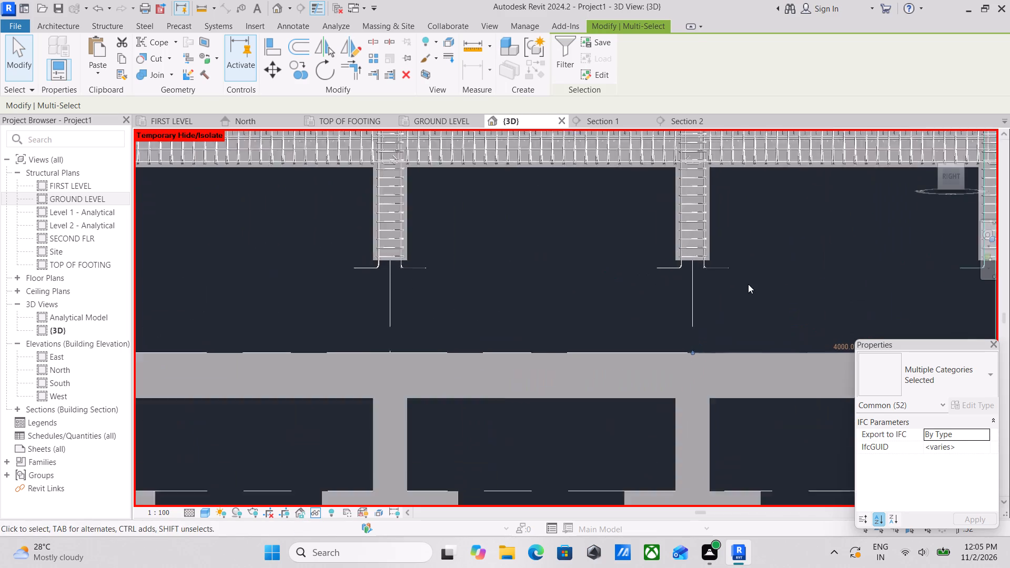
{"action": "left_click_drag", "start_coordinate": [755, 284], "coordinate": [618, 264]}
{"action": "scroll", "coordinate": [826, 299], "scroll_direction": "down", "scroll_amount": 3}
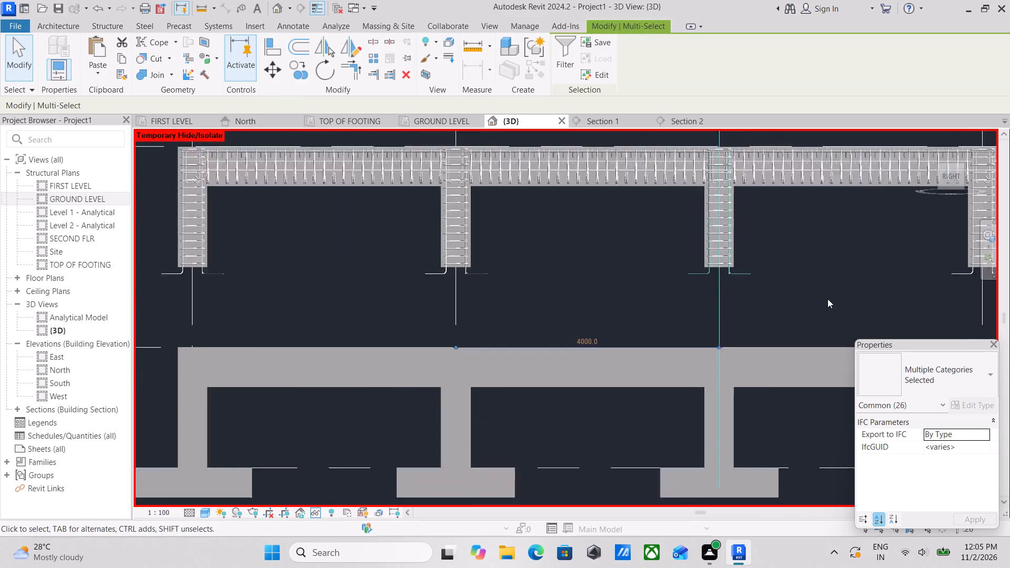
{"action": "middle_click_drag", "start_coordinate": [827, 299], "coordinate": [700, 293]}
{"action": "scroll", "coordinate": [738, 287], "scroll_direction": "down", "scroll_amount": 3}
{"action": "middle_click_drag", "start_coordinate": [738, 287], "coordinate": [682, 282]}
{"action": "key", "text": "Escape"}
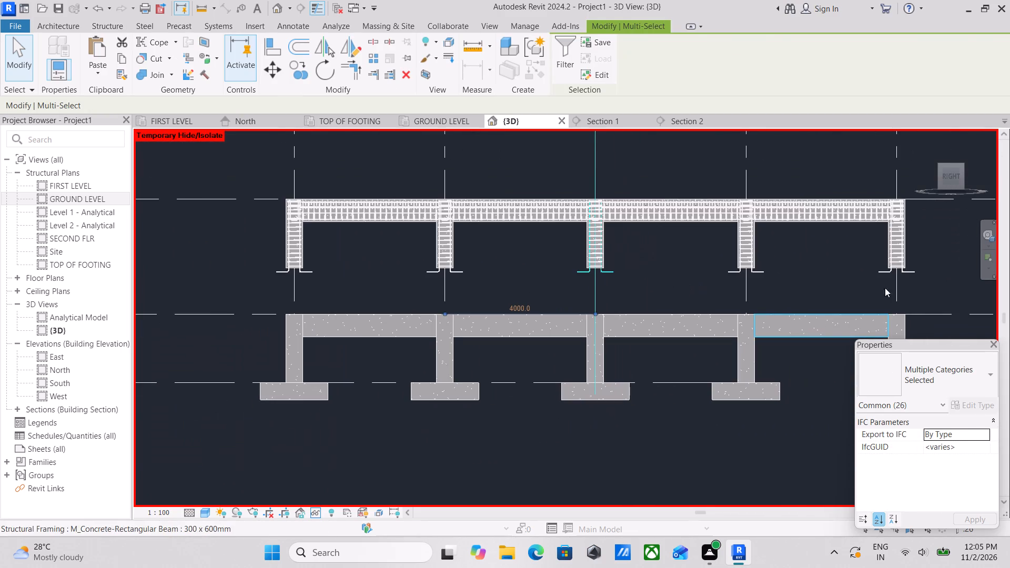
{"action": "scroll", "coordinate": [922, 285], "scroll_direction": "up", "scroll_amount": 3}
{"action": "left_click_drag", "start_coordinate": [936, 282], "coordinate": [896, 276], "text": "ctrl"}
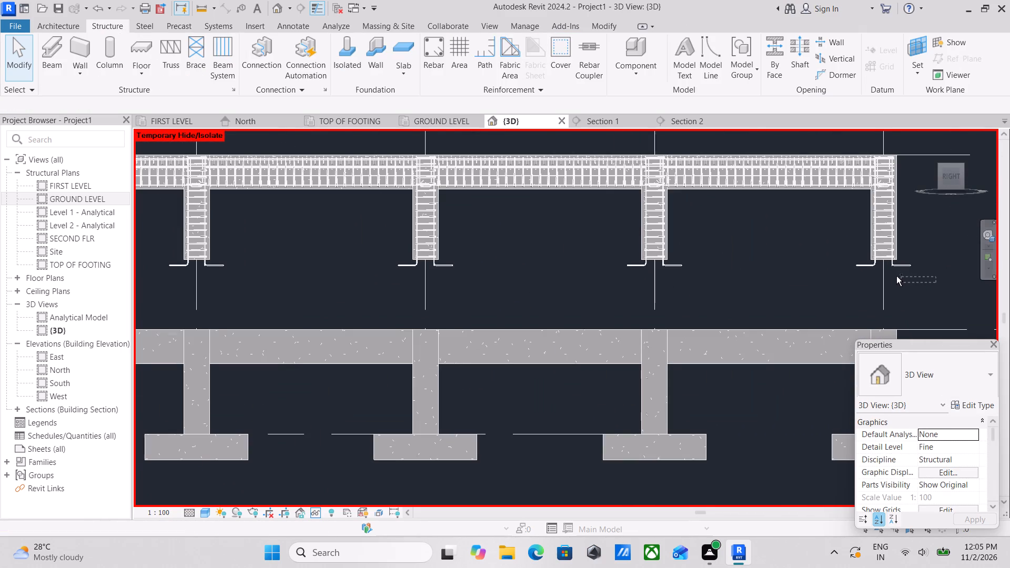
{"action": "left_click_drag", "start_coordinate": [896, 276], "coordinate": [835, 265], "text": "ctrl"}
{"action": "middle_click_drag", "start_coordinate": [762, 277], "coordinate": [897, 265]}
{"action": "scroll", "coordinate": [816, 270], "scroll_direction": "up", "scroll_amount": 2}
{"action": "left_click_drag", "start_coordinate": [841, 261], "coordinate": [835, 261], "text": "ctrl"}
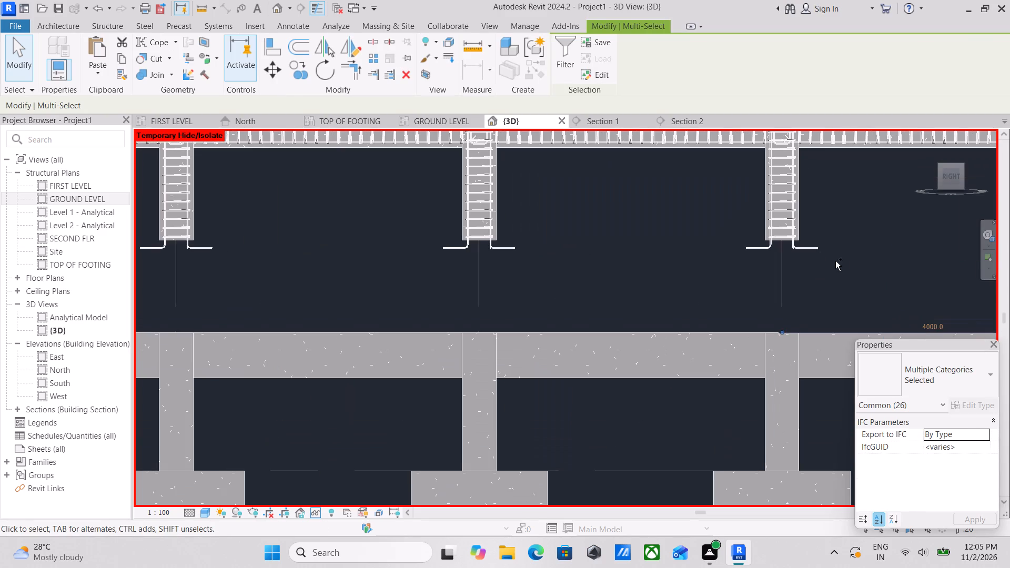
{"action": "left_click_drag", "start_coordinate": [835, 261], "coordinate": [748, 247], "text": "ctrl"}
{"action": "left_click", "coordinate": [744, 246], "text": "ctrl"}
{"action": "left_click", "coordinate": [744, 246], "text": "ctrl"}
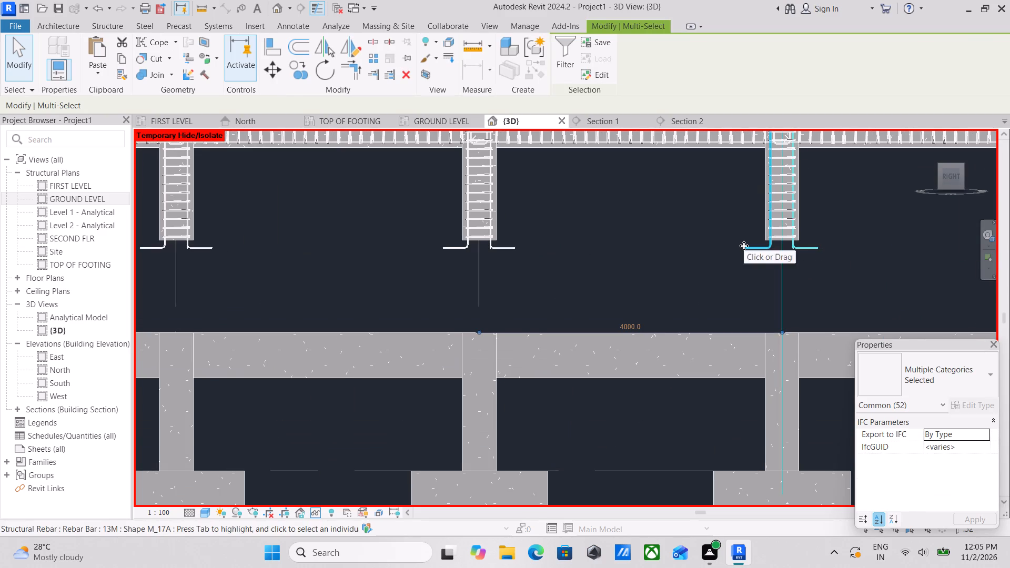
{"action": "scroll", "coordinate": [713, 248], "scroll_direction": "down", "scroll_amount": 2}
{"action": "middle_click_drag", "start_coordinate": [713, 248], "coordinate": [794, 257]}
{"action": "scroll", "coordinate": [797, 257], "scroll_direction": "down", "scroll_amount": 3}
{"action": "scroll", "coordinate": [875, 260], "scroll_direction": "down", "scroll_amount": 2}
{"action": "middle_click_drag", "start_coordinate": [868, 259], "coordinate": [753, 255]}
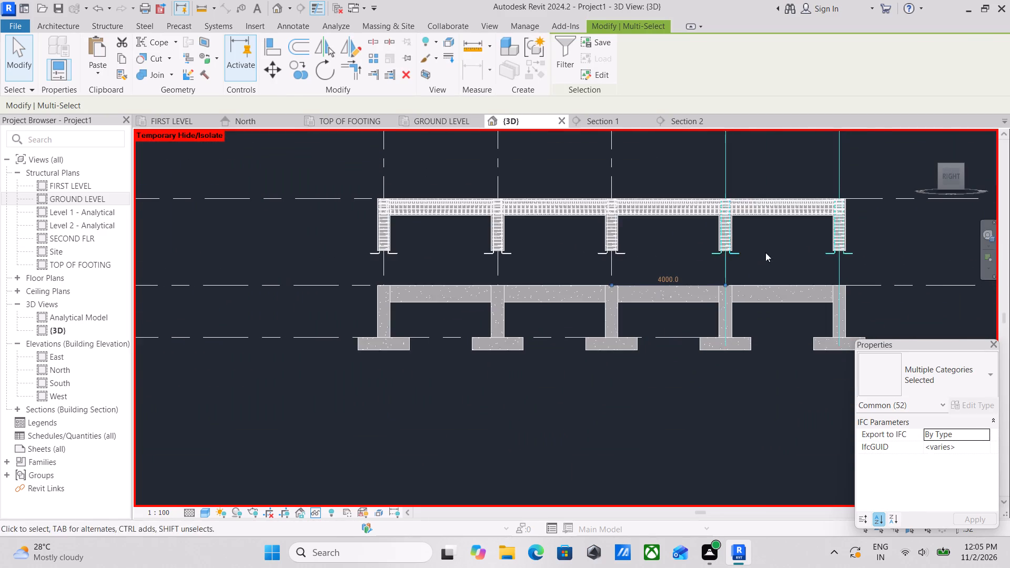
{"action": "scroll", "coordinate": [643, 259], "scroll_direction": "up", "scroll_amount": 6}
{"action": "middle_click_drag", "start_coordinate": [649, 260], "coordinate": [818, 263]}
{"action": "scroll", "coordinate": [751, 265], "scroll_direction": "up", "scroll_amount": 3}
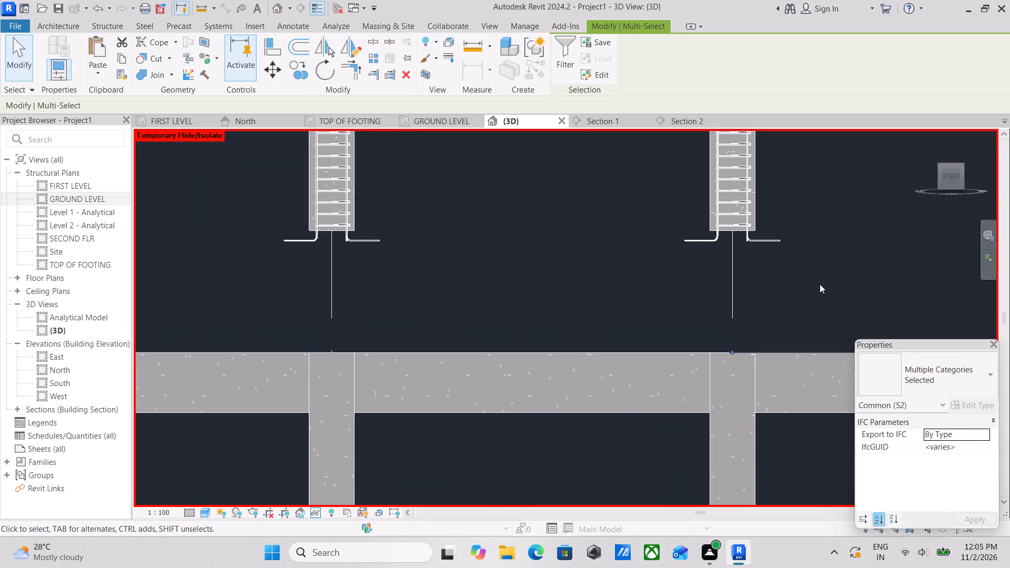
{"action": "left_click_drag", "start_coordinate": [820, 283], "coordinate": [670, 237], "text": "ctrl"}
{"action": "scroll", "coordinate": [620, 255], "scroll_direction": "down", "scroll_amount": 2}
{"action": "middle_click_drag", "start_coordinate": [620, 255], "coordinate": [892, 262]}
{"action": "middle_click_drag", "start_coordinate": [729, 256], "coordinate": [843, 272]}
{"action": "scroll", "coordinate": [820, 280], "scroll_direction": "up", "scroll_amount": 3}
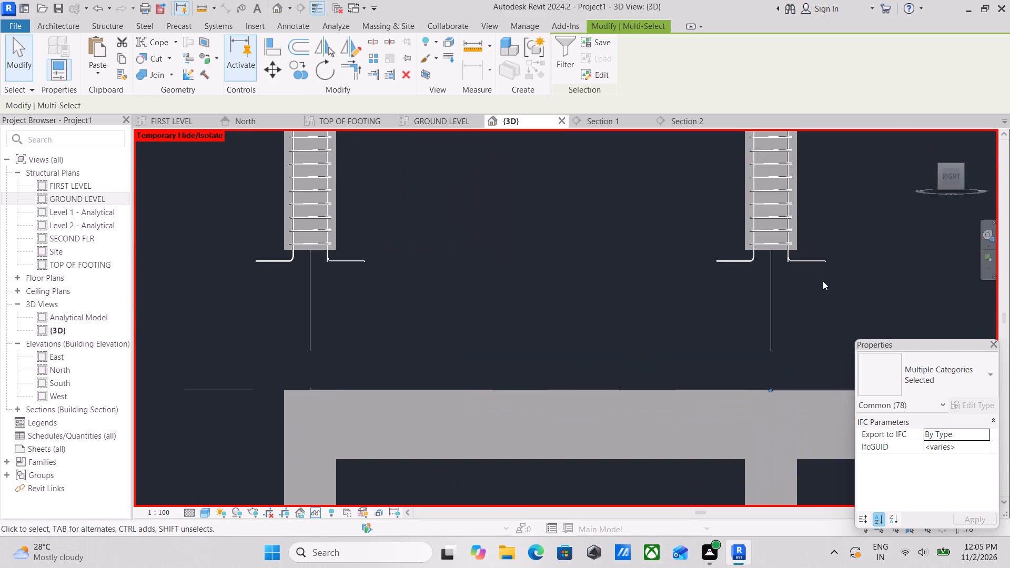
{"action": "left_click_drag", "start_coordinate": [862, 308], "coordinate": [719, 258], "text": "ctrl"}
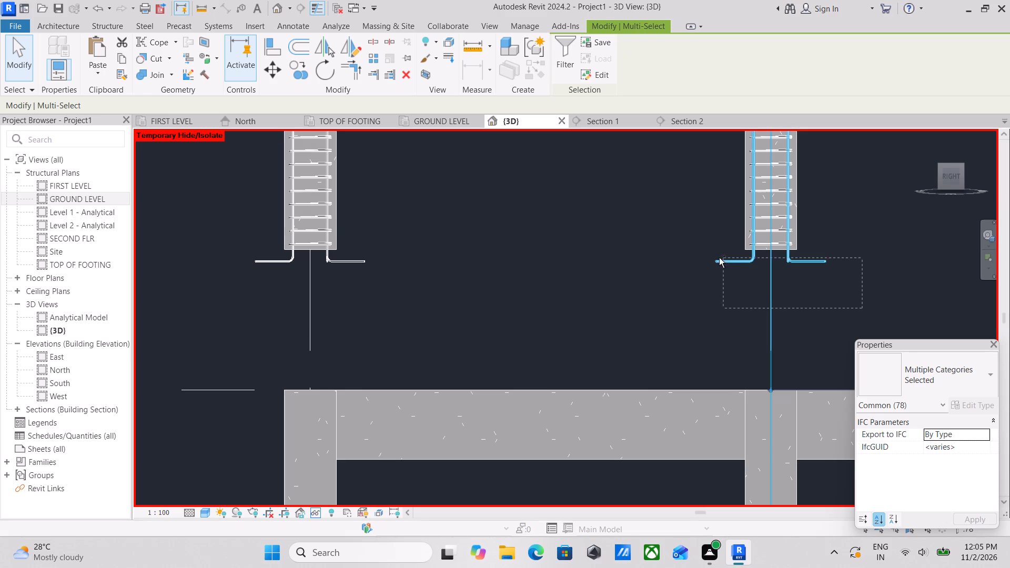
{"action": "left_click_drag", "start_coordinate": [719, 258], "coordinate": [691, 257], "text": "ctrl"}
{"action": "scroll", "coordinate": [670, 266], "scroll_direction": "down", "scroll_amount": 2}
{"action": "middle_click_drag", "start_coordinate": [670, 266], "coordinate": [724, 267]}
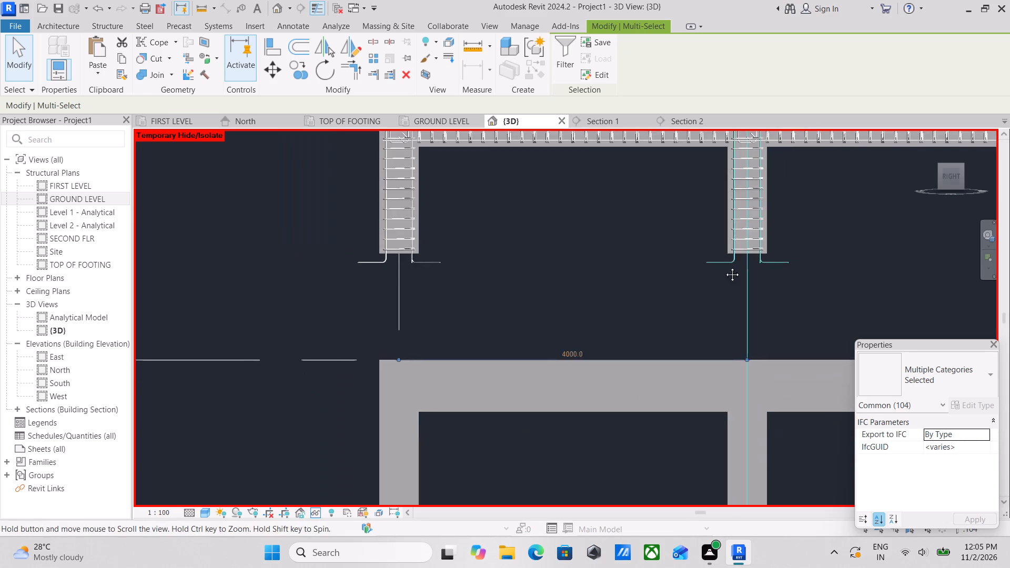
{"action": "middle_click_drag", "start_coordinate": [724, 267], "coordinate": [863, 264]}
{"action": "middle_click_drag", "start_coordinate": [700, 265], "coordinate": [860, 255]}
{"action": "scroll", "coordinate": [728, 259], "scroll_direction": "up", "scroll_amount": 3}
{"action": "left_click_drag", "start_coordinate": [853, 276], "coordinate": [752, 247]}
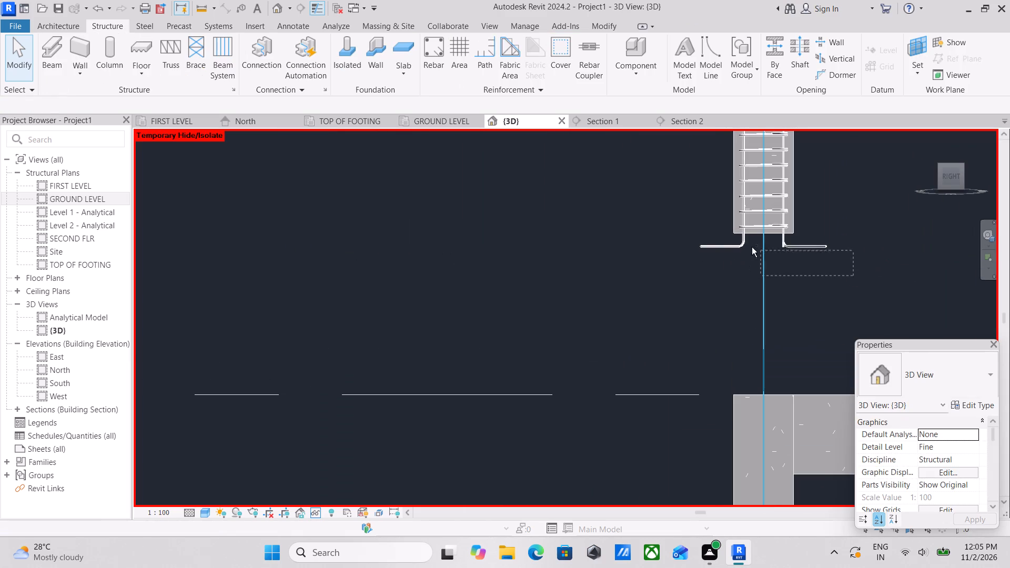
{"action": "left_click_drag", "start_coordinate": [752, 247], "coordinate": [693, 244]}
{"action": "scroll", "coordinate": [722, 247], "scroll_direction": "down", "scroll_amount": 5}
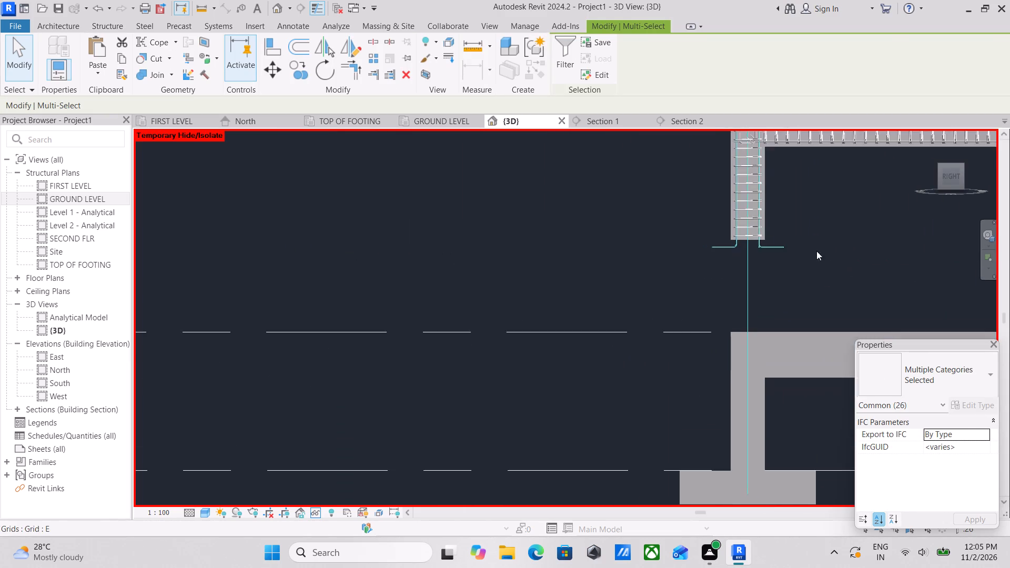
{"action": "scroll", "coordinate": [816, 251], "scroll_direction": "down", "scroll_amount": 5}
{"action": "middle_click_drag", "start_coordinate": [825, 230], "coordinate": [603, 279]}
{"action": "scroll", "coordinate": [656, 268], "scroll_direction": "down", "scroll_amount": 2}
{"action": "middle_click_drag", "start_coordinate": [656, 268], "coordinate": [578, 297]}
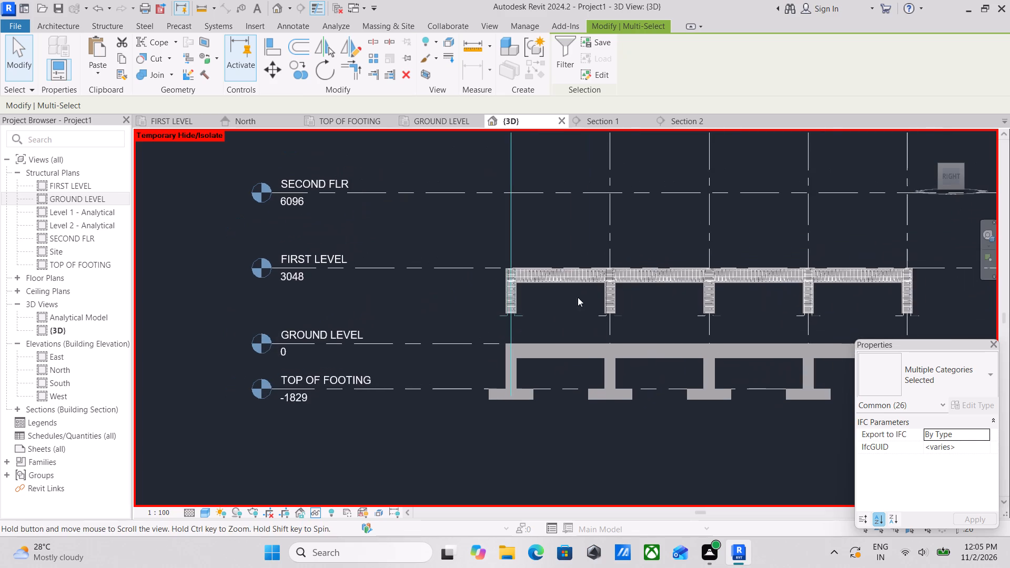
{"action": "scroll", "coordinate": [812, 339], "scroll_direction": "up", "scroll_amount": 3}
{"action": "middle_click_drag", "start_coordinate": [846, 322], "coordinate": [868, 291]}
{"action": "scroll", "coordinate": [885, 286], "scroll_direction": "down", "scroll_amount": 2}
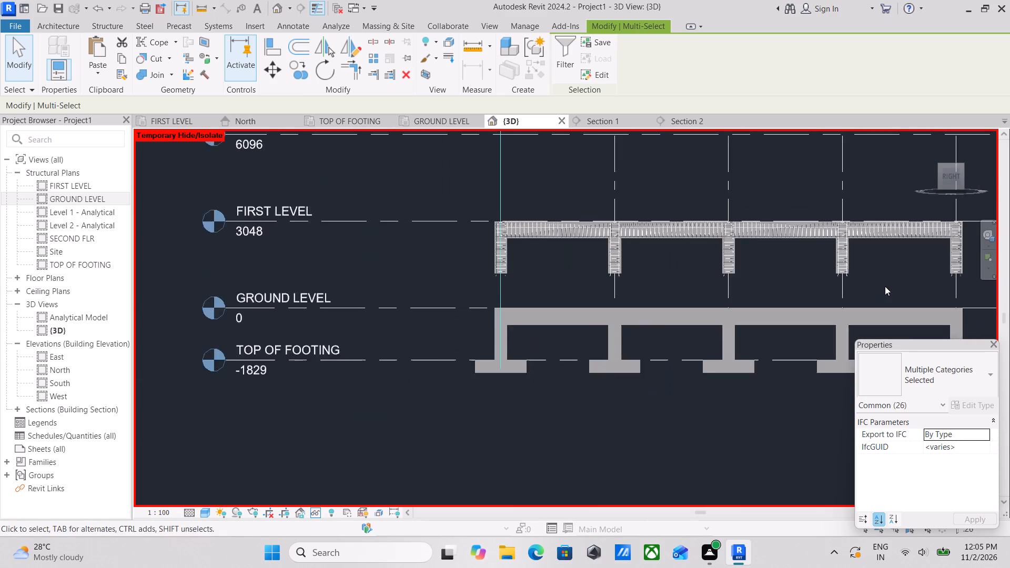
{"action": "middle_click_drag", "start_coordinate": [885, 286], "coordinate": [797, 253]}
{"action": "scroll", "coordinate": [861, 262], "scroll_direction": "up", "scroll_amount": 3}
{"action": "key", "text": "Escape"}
Delete the bent bars projecting below the first-level columns on all five grid lines, filtering the grids out of the selection.
{"action": "scroll", "coordinate": [904, 238], "scroll_direction": "up", "scroll_amount": 3}
{"action": "left_click_drag", "start_coordinate": [905, 243], "coordinate": [865, 231]}
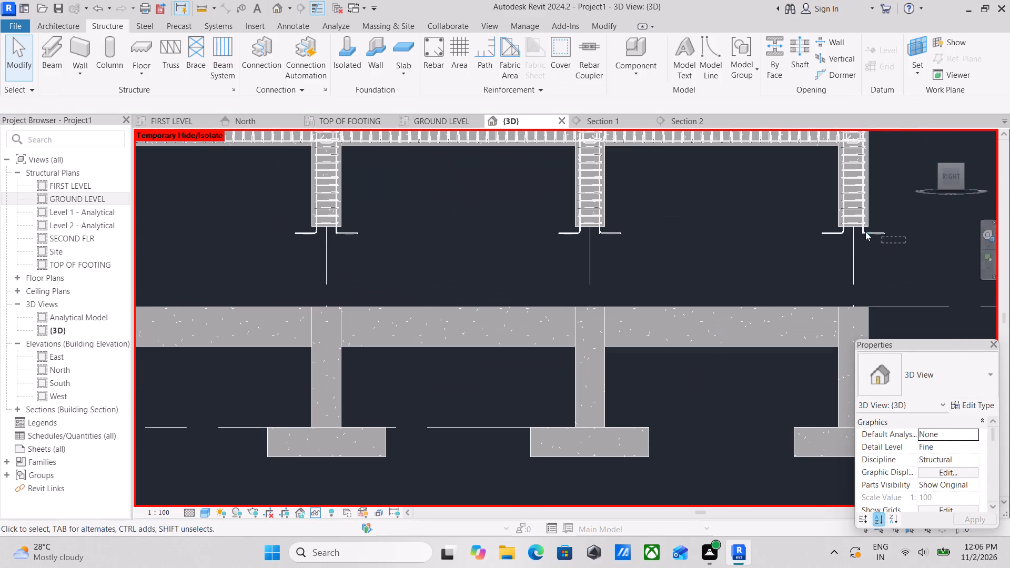
{"action": "left_click_drag", "start_coordinate": [865, 231], "coordinate": [802, 232]}
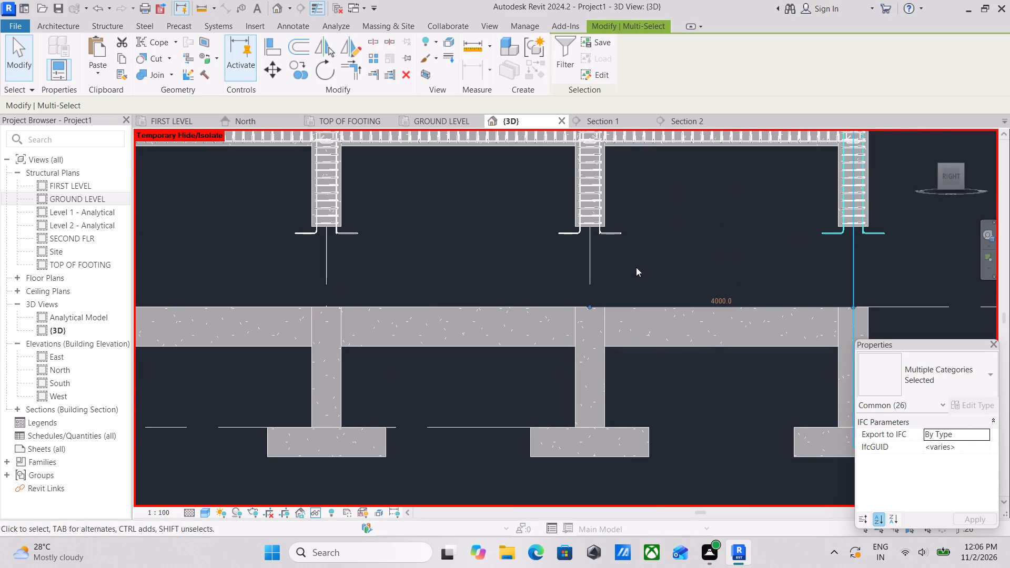
{"action": "left_click_drag", "start_coordinate": [642, 255], "coordinate": [555, 229], "text": "ctrl"}
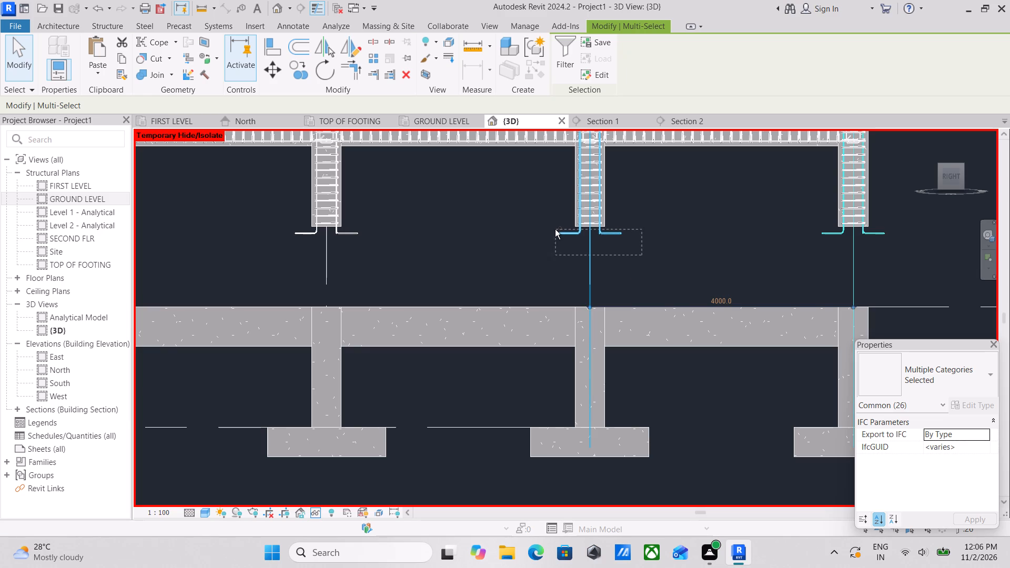
{"action": "left_click_drag", "start_coordinate": [555, 229], "coordinate": [545, 231], "text": "ctrl"}
{"action": "scroll", "coordinate": [537, 262], "scroll_direction": "down", "scroll_amount": 2, "text": "ctrl"}
{"action": "middle_click_drag", "start_coordinate": [537, 262], "coordinate": [719, 282], "text": "ctrl"}
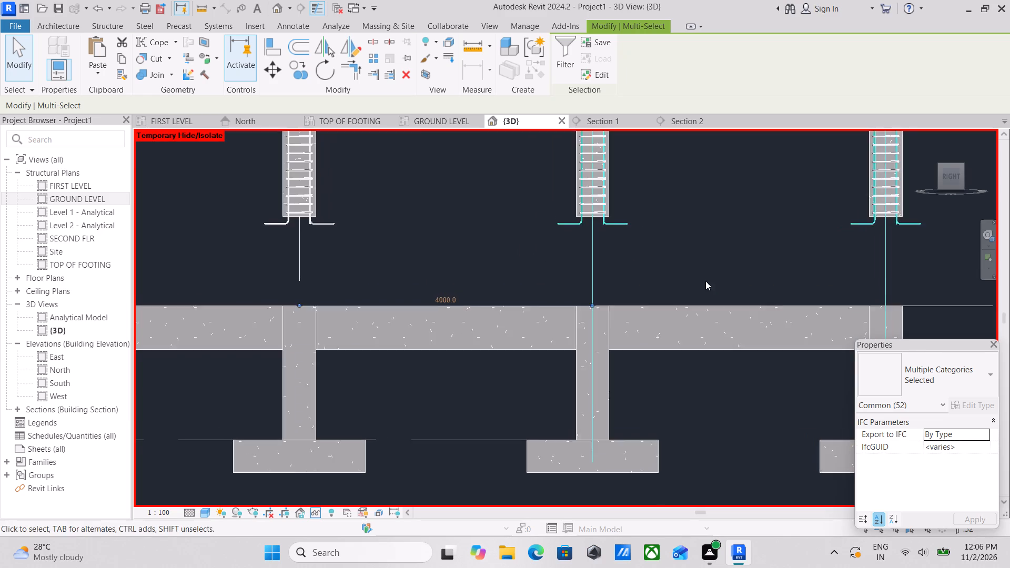
{"action": "scroll", "coordinate": [704, 280], "scroll_direction": "down", "scroll_amount": 4}
{"action": "middle_click_drag", "start_coordinate": [631, 275], "coordinate": [726, 297]}
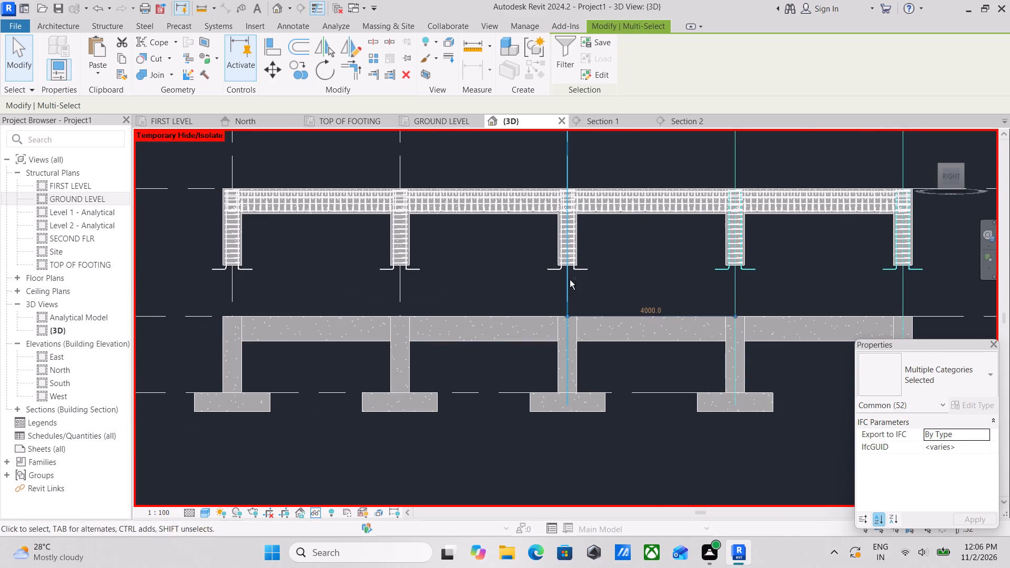
{"action": "left_click_drag", "start_coordinate": [607, 280], "coordinate": [541, 267], "text": "ctrl"}
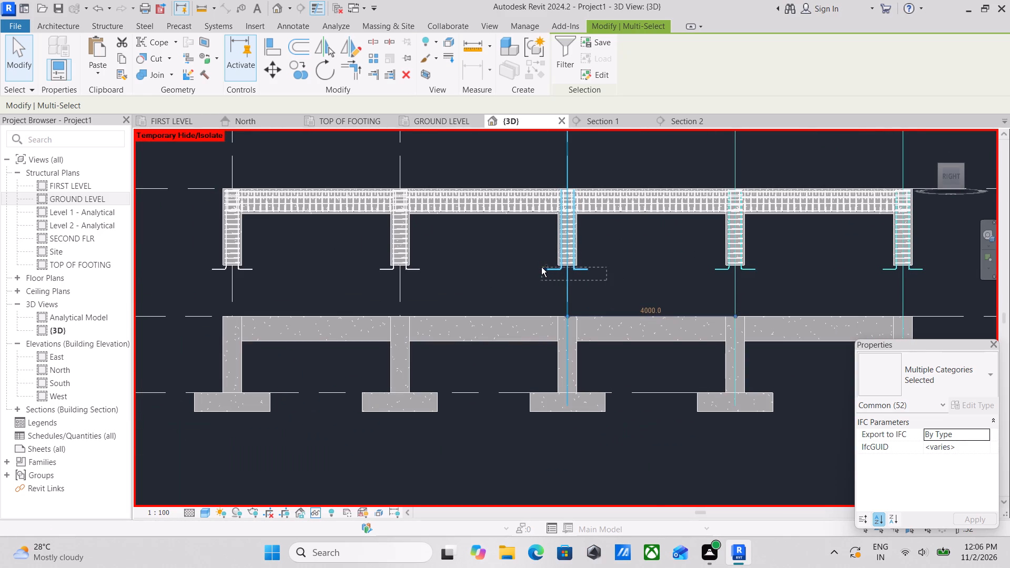
{"action": "left_click_drag", "start_coordinate": [541, 267], "coordinate": [540, 268], "text": "ctrl"}
{"action": "scroll", "coordinate": [562, 270], "scroll_direction": "down", "scroll_amount": 2}
{"action": "middle_click_drag", "start_coordinate": [543, 276], "coordinate": [695, 288]}
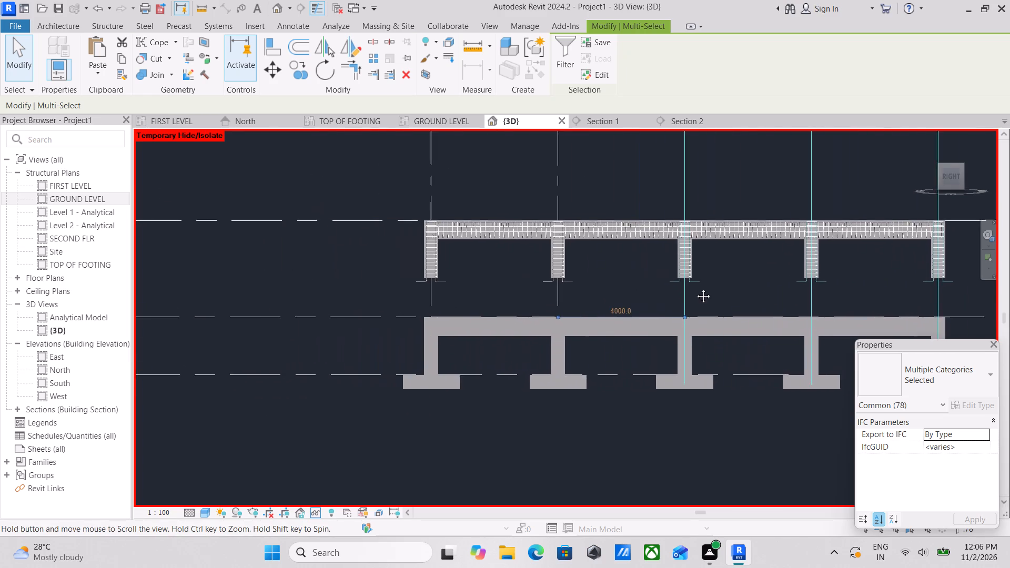
{"action": "middle_click_drag", "start_coordinate": [695, 288], "coordinate": [708, 288]}
{"action": "left_click_drag", "start_coordinate": [629, 292], "coordinate": [599, 277], "text": "ctrl"}
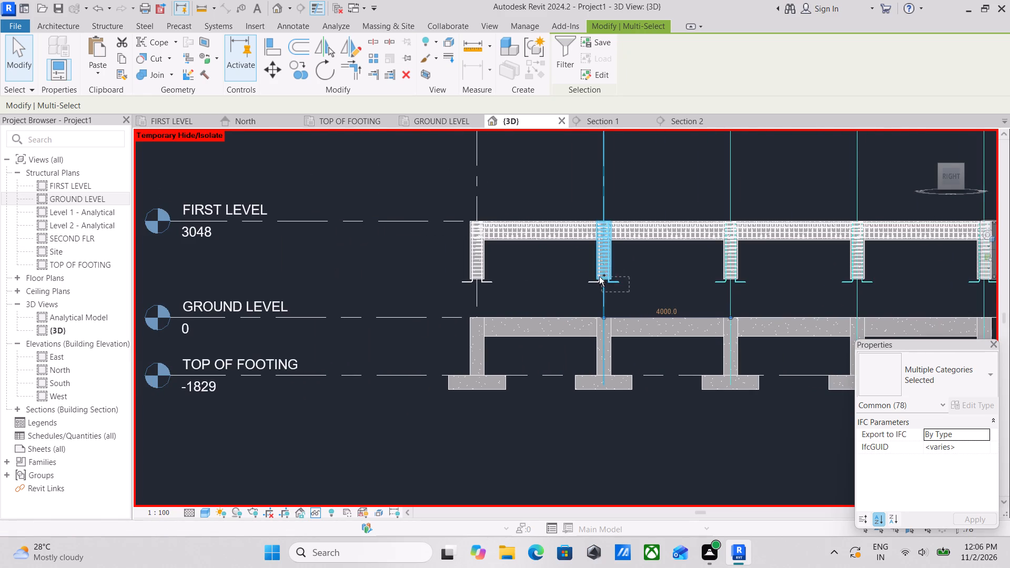
{"action": "left_click_drag", "start_coordinate": [599, 277], "coordinate": [572, 281], "text": "ctrl"}
{"action": "scroll", "coordinate": [573, 281], "scroll_direction": "down", "scroll_amount": 2}
{"action": "middle_click_drag", "start_coordinate": [573, 281], "coordinate": [696, 279]}
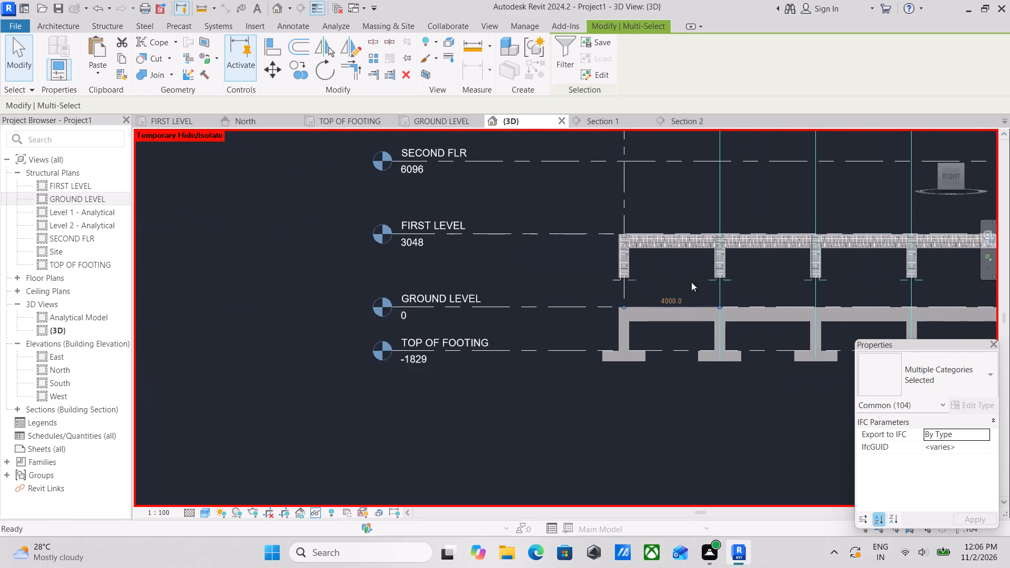
{"action": "scroll", "coordinate": [600, 288], "scroll_direction": "up", "scroll_amount": 4}
{"action": "scroll", "coordinate": [662, 290], "scroll_direction": "up", "scroll_amount": 3}
{"action": "left_click_drag", "start_coordinate": [682, 291], "coordinate": [663, 285], "text": "ctrl"}
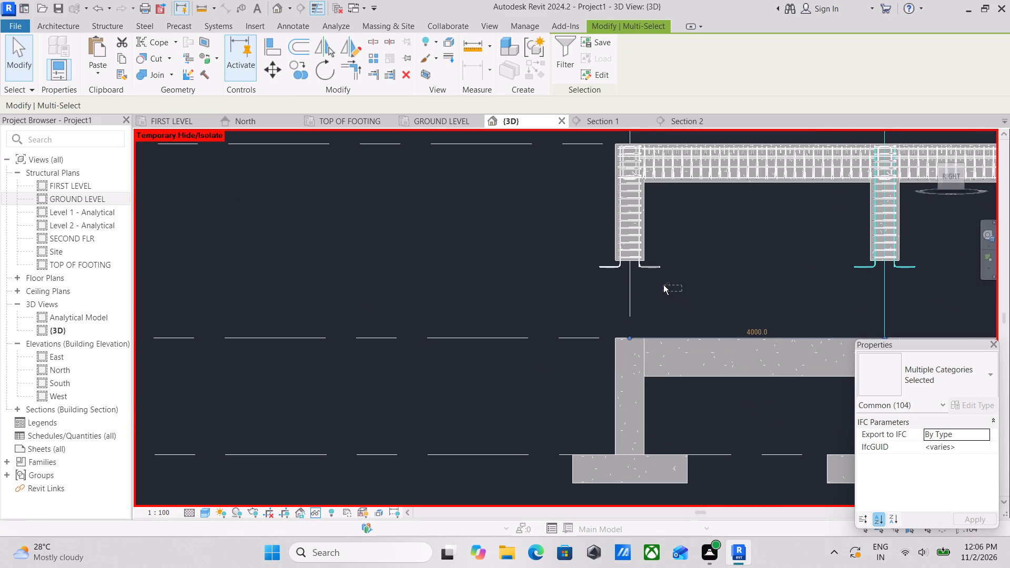
{"action": "left_click_drag", "start_coordinate": [663, 285], "coordinate": [588, 265], "text": "ctrl"}
{"action": "scroll", "coordinate": [731, 268], "scroll_direction": "down", "scroll_amount": 8}
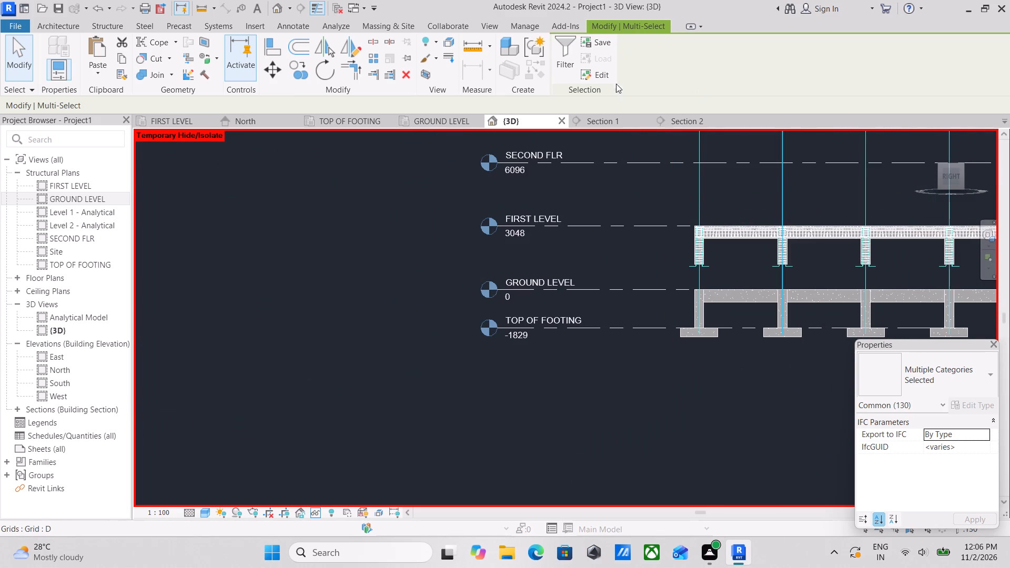
{"action": "left_click", "coordinate": [567, 66]}
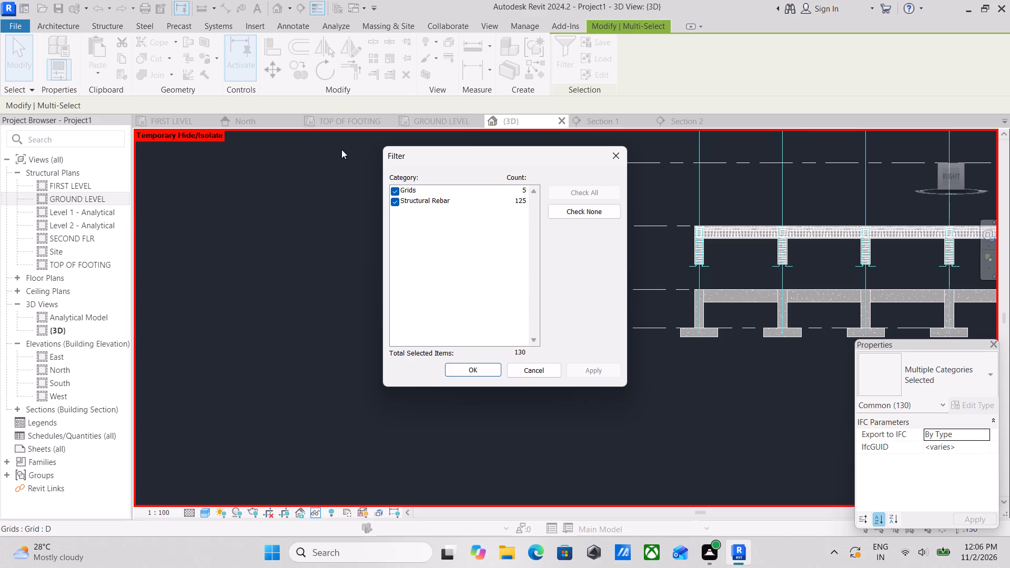
{"action": "left_click", "coordinate": [392, 189]}
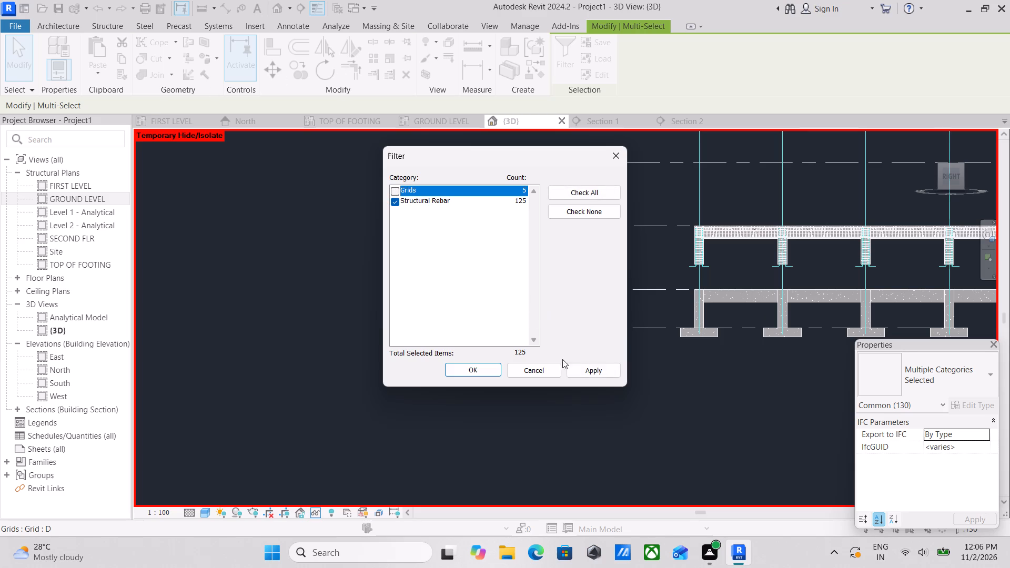
{"action": "left_click", "coordinate": [606, 373]}
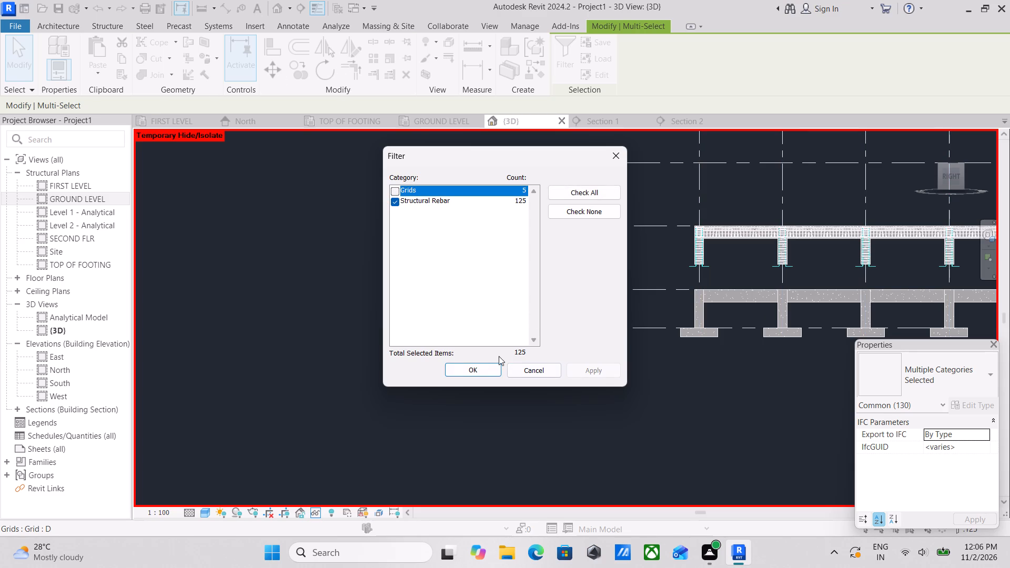
{"action": "left_click", "coordinate": [474, 368]}
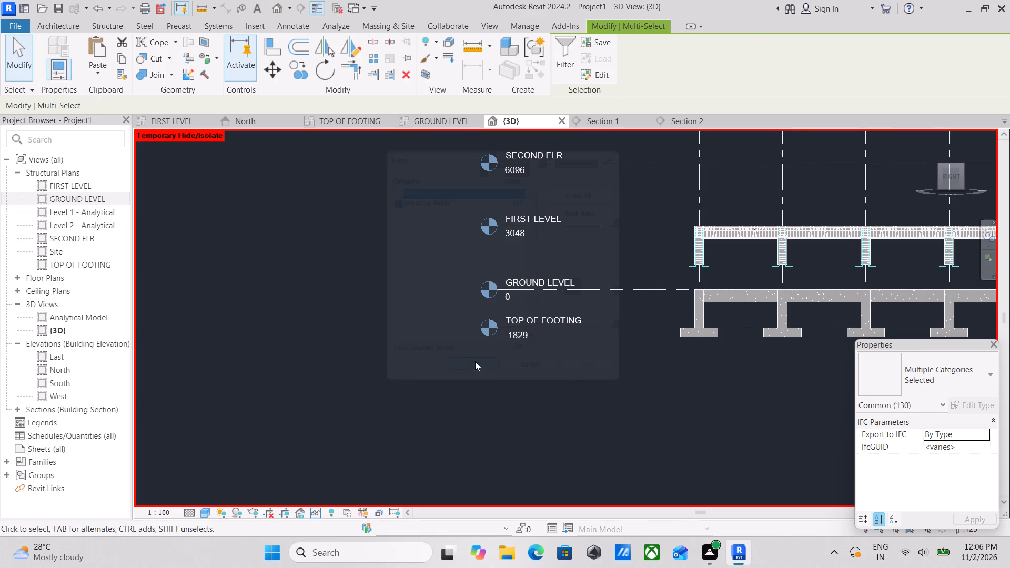
{"action": "right_click", "coordinate": [627, 246]}
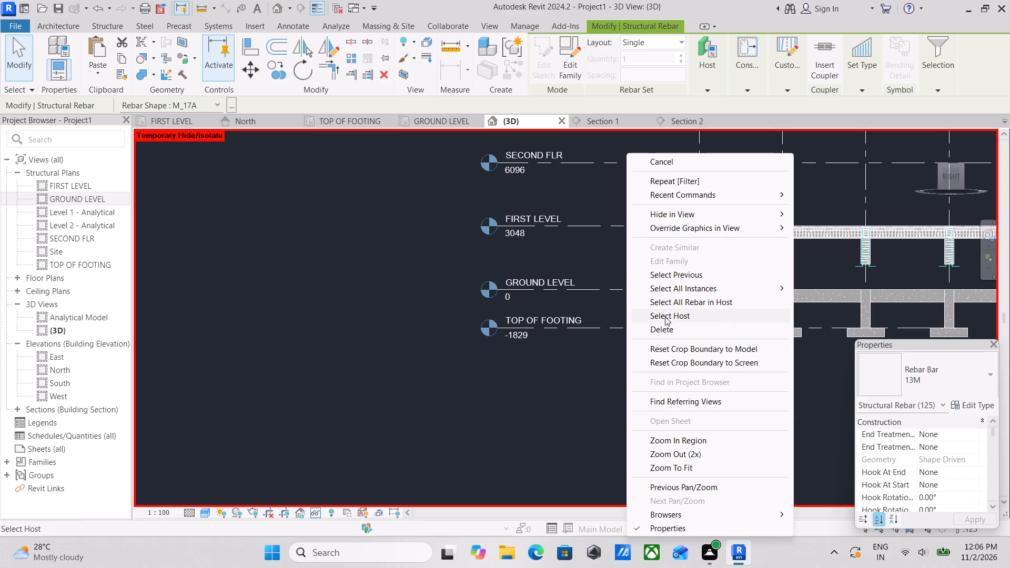
{"action": "left_click", "coordinate": [666, 327]}
Examine the undersides and remaining reinforcement of the first-level columns, straight from the right side and at an angle.
{"action": "scroll", "coordinate": [774, 231], "scroll_direction": "up", "scroll_amount": 5}
{"action": "middle_click_drag", "start_coordinate": [750, 253], "coordinate": [737, 251]}
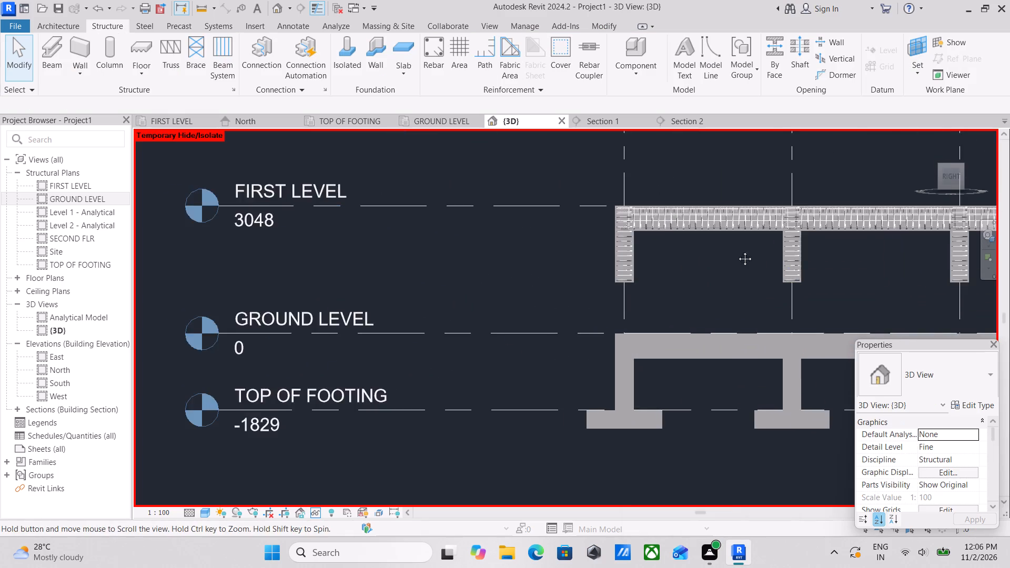
{"action": "middle_click_drag", "start_coordinate": [737, 251], "coordinate": [567, 243]}
{"action": "scroll", "coordinate": [560, 287], "scroll_direction": "up", "scroll_amount": 4}
{"action": "key", "text": "Escape"}
{"action": "scroll", "coordinate": [612, 224], "scroll_direction": "down", "scroll_amount": 4}
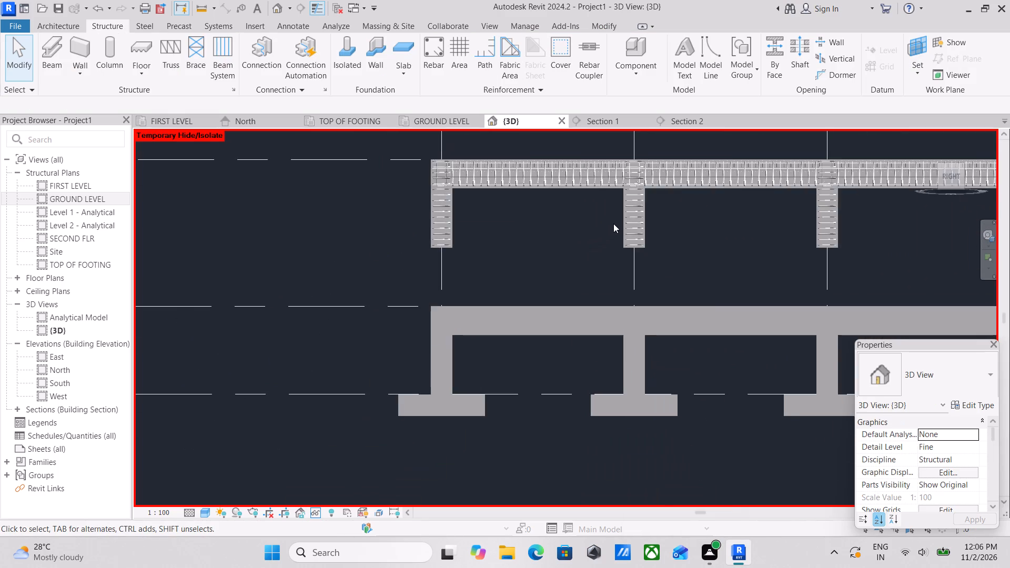
{"action": "scroll", "coordinate": [613, 224], "scroll_direction": "down", "scroll_amount": 2}
{"action": "middle_click_drag", "start_coordinate": [607, 225], "coordinate": [457, 226]}
{"action": "scroll", "coordinate": [331, 218], "scroll_direction": "up", "scroll_amount": 4}
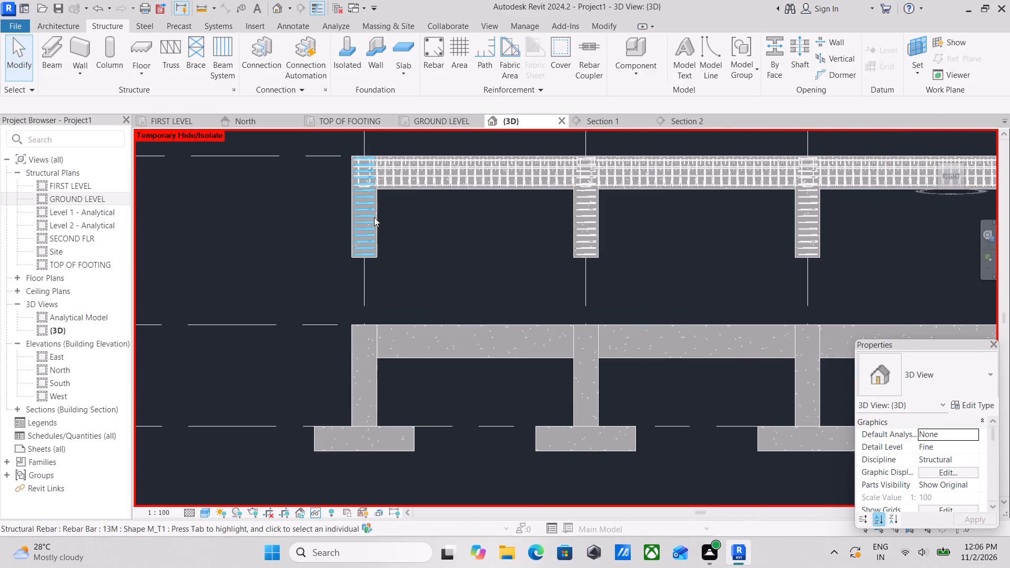
{"action": "scroll", "coordinate": [374, 217], "scroll_direction": "down", "scroll_amount": 5}
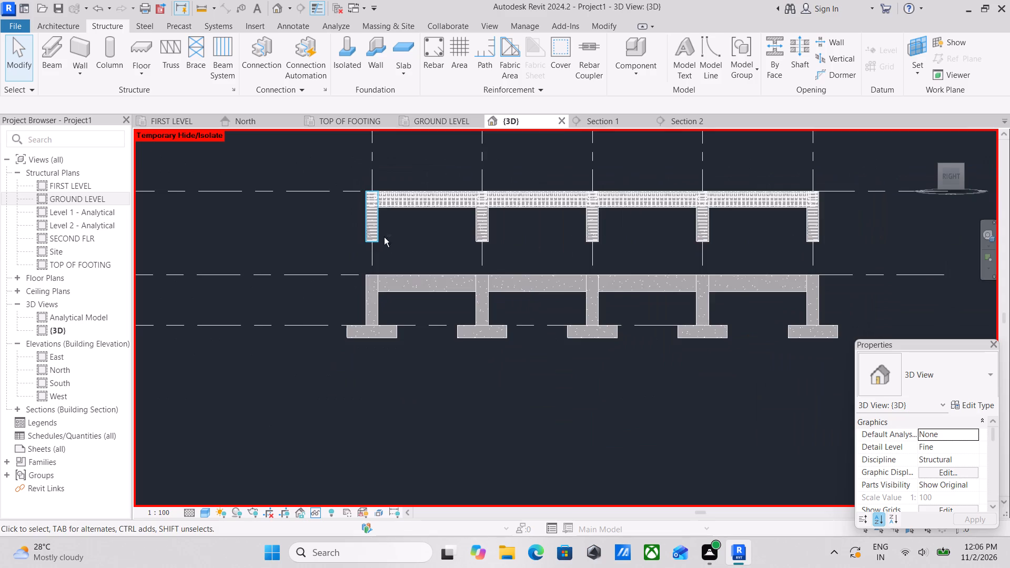
{"action": "middle_click_drag", "start_coordinate": [384, 237], "coordinate": [301, 276], "text": "shift"}
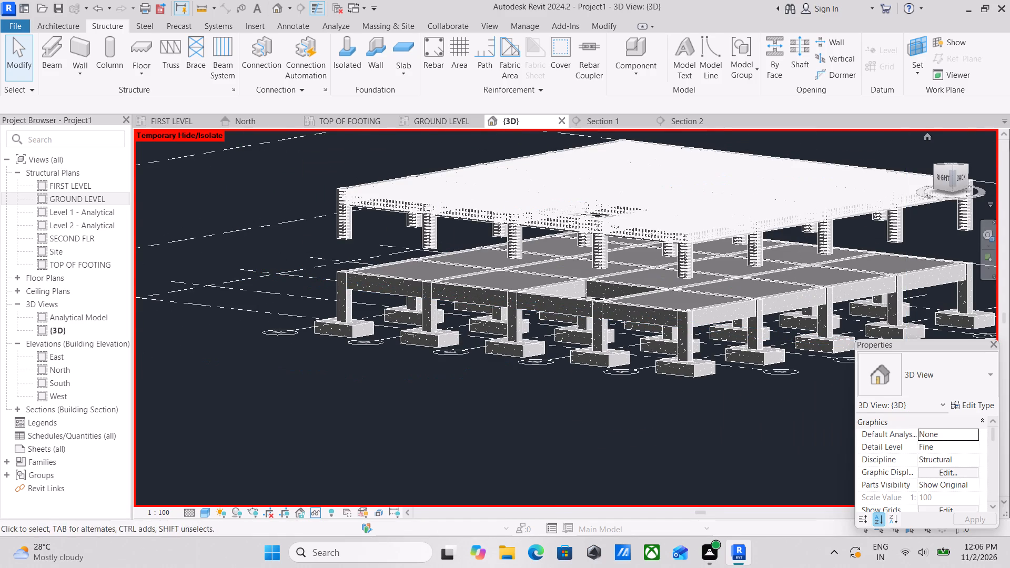
{"action": "left_click", "coordinate": [943, 178]}
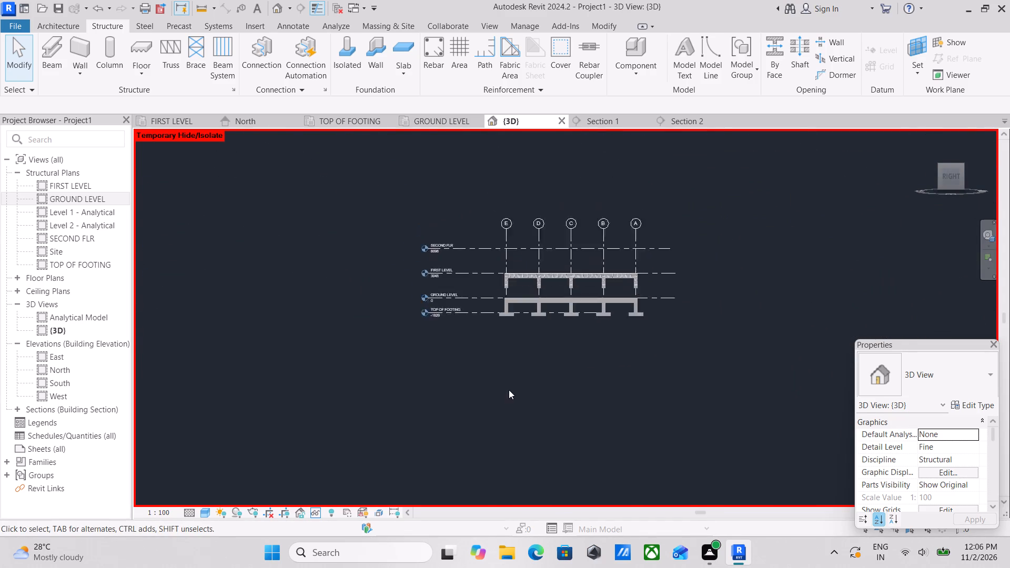
{"action": "scroll", "coordinate": [516, 381], "scroll_direction": "up", "scroll_amount": 7}
{"action": "scroll", "coordinate": [551, 342], "scroll_direction": "up", "scroll_amount": 4}
{"action": "scroll", "coordinate": [486, 205], "scroll_direction": "up", "scroll_amount": 4}
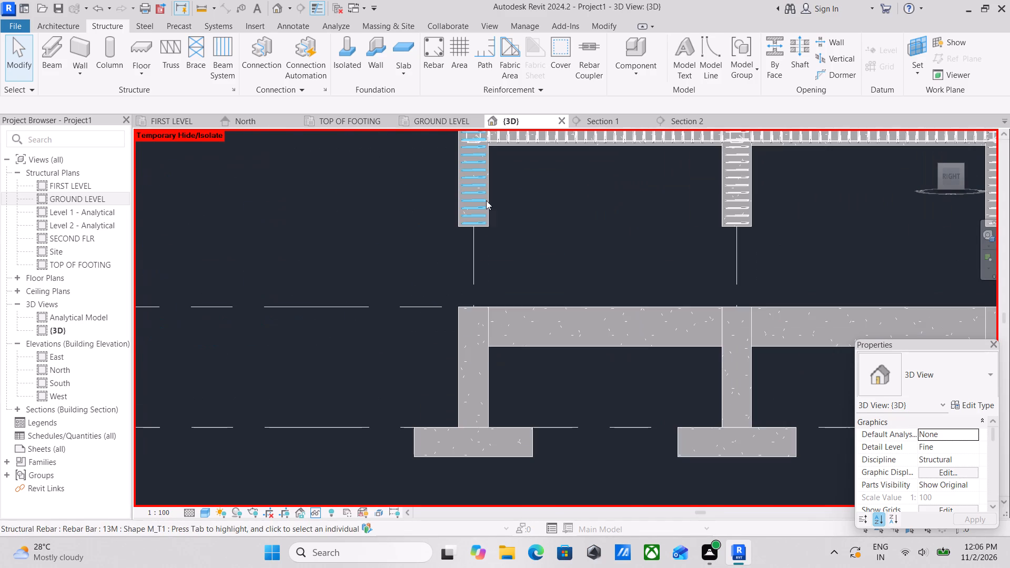
Examine the gap between the copied first-level columns and the ground-level beams in the side view.
{"action": "scroll", "coordinate": [486, 200], "scroll_direction": "down", "scroll_amount": 2}
{"action": "scroll", "coordinate": [487, 211], "scroll_direction": "up", "scroll_amount": 3}
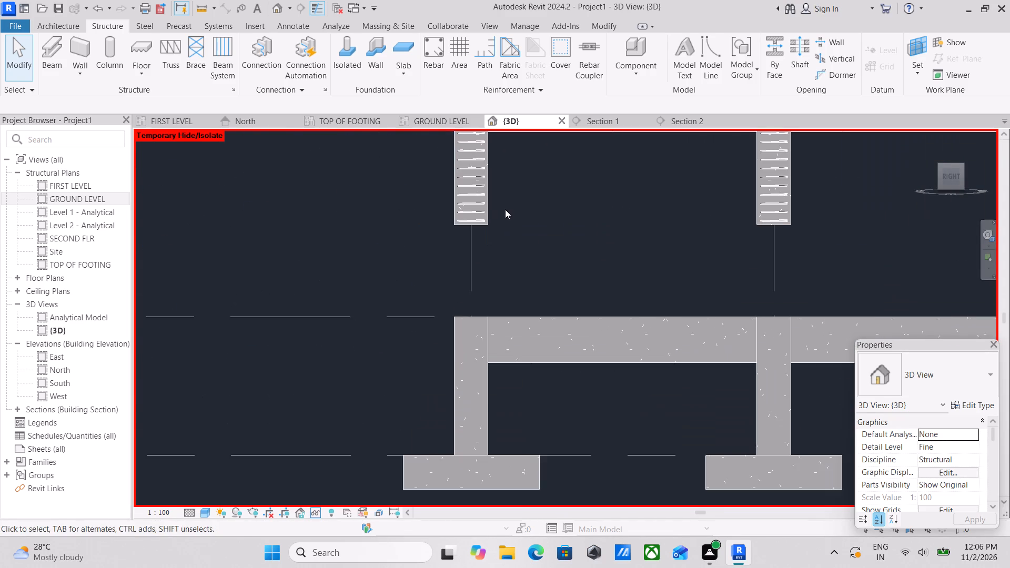
{"action": "middle_click_drag", "start_coordinate": [505, 209], "coordinate": [506, 250]}
{"action": "scroll", "coordinate": [507, 244], "scroll_direction": "down", "scroll_amount": 1}
{"action": "middle_click_drag", "start_coordinate": [507, 244], "coordinate": [479, 280]}
{"action": "scroll", "coordinate": [492, 270], "scroll_direction": "down", "scroll_amount": 3}
{"action": "middle_click_drag", "start_coordinate": [492, 270], "coordinate": [492, 269]}
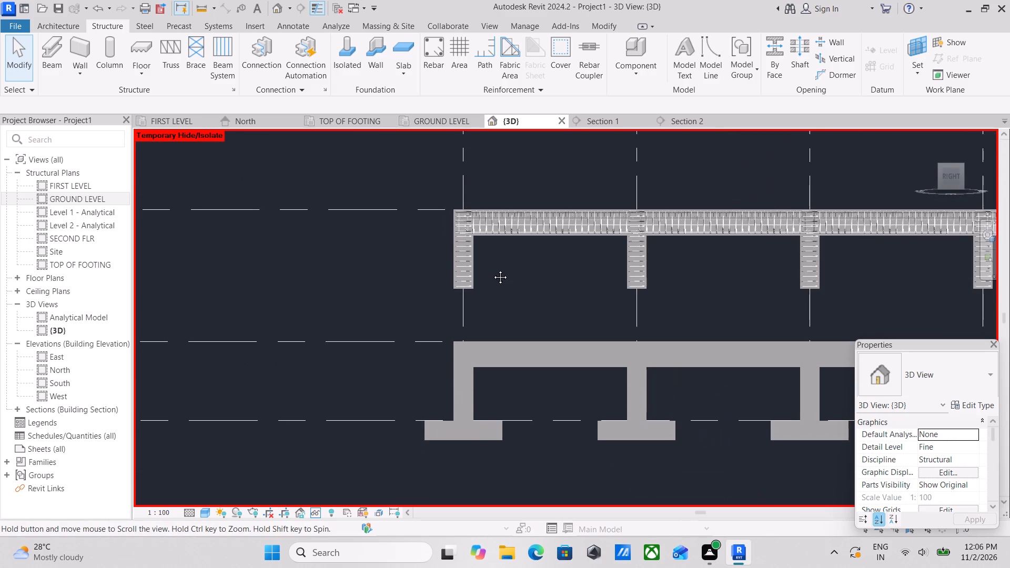
{"action": "middle_click_drag", "start_coordinate": [492, 269], "coordinate": [459, 269]}
{"action": "scroll", "coordinate": [433, 256], "scroll_direction": "down", "scroll_amount": 2}
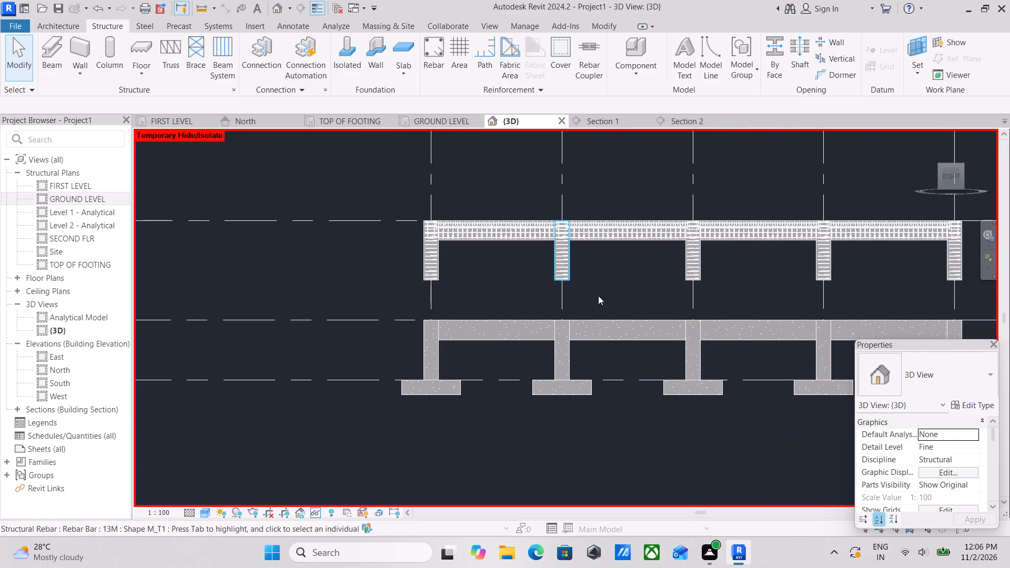
{"action": "scroll", "coordinate": [950, 435], "scroll_direction": "down", "scroll_amount": 3}
{"action": "scroll", "coordinate": [511, 247], "scroll_direction": "down", "scroll_amount": 1}
{"action": "middle_click_drag", "start_coordinate": [511, 252], "coordinate": [493, 240]}
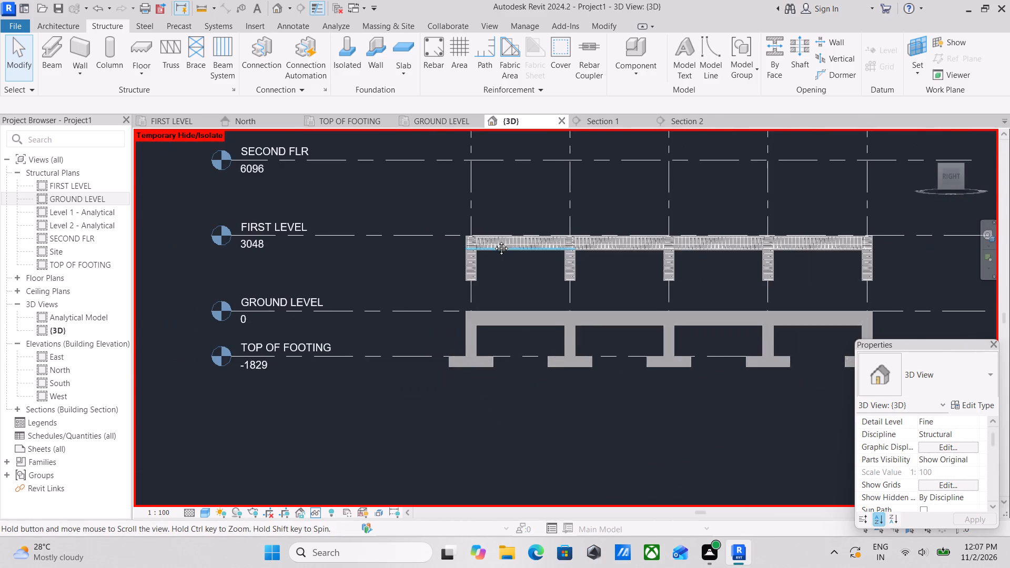
{"action": "middle_click_drag", "start_coordinate": [493, 240], "coordinate": [472, 229]}
{"action": "scroll", "coordinate": [407, 230], "scroll_direction": "up", "scroll_amount": 2}
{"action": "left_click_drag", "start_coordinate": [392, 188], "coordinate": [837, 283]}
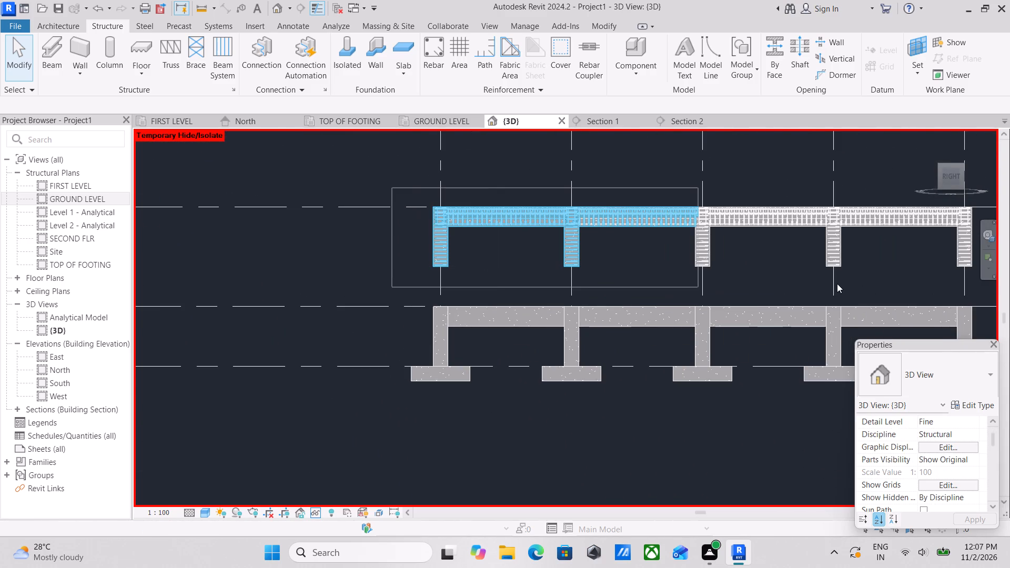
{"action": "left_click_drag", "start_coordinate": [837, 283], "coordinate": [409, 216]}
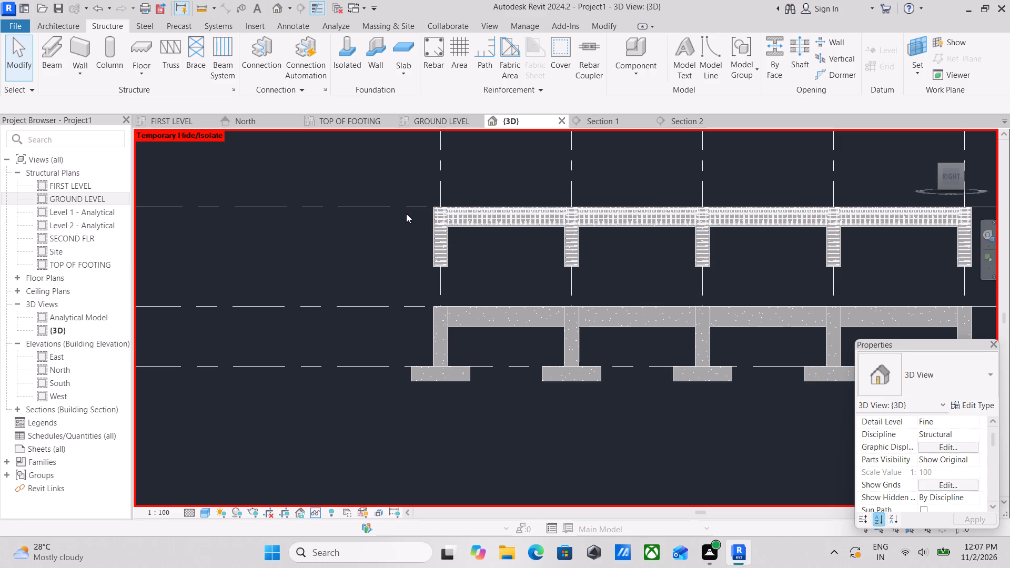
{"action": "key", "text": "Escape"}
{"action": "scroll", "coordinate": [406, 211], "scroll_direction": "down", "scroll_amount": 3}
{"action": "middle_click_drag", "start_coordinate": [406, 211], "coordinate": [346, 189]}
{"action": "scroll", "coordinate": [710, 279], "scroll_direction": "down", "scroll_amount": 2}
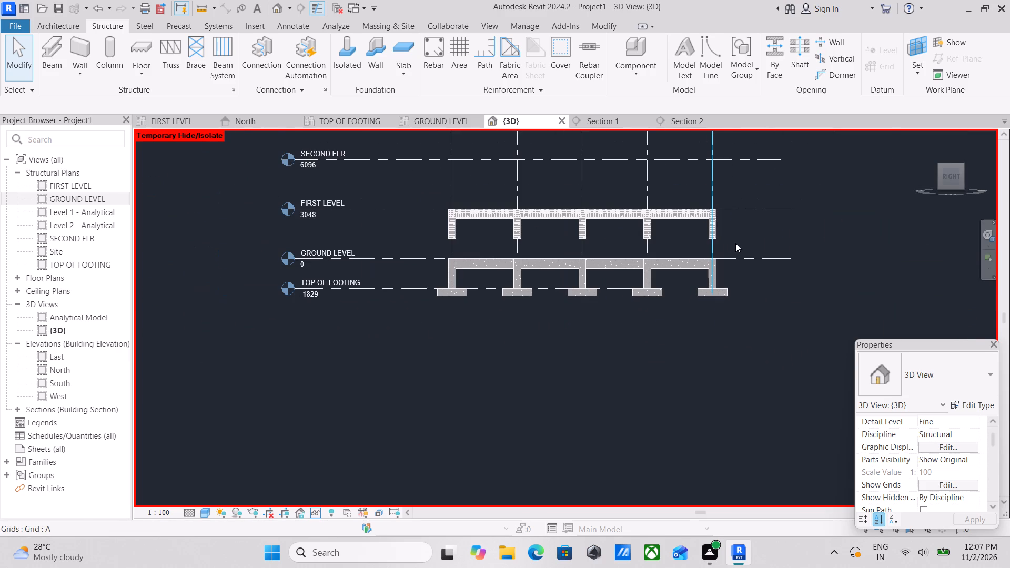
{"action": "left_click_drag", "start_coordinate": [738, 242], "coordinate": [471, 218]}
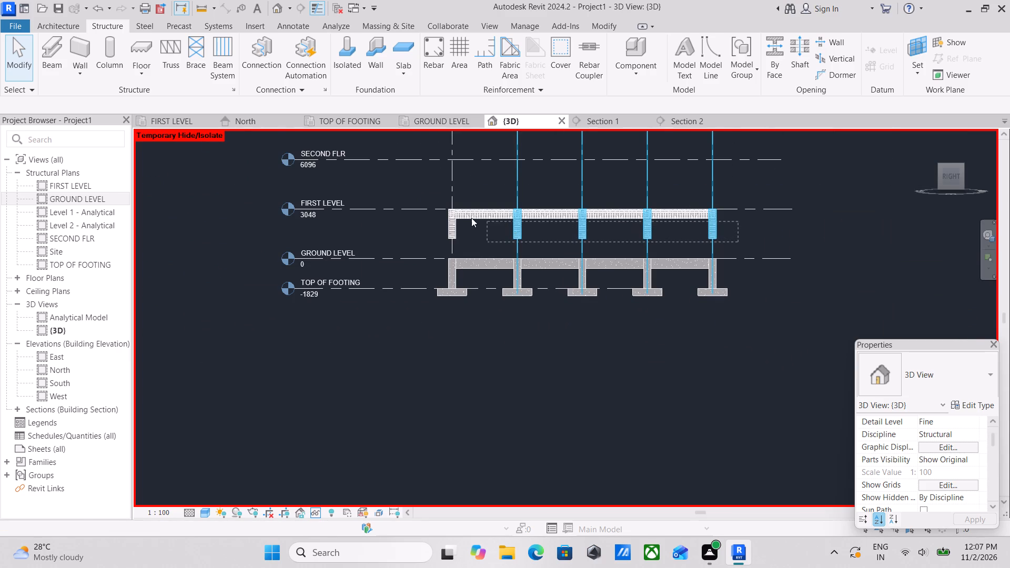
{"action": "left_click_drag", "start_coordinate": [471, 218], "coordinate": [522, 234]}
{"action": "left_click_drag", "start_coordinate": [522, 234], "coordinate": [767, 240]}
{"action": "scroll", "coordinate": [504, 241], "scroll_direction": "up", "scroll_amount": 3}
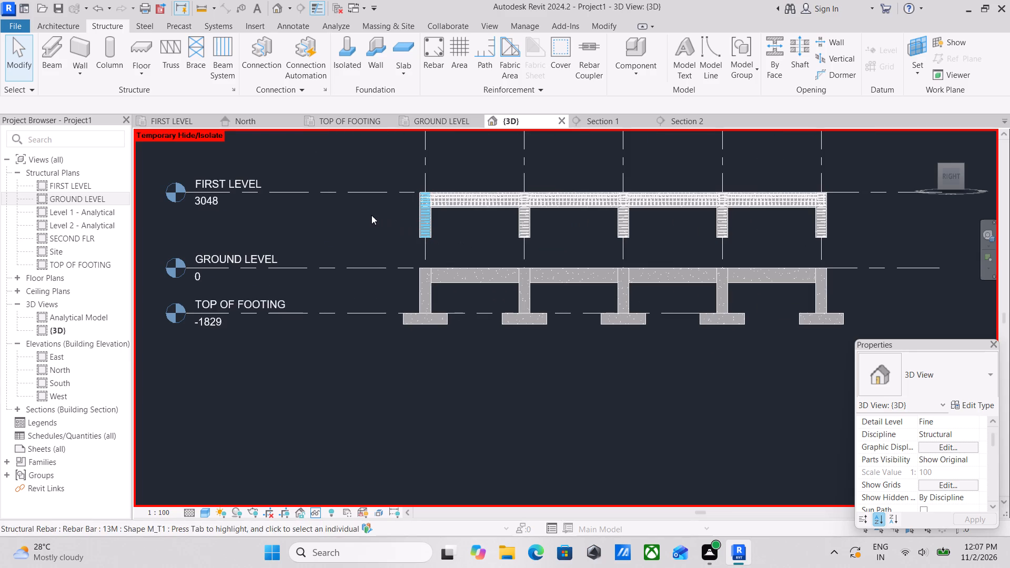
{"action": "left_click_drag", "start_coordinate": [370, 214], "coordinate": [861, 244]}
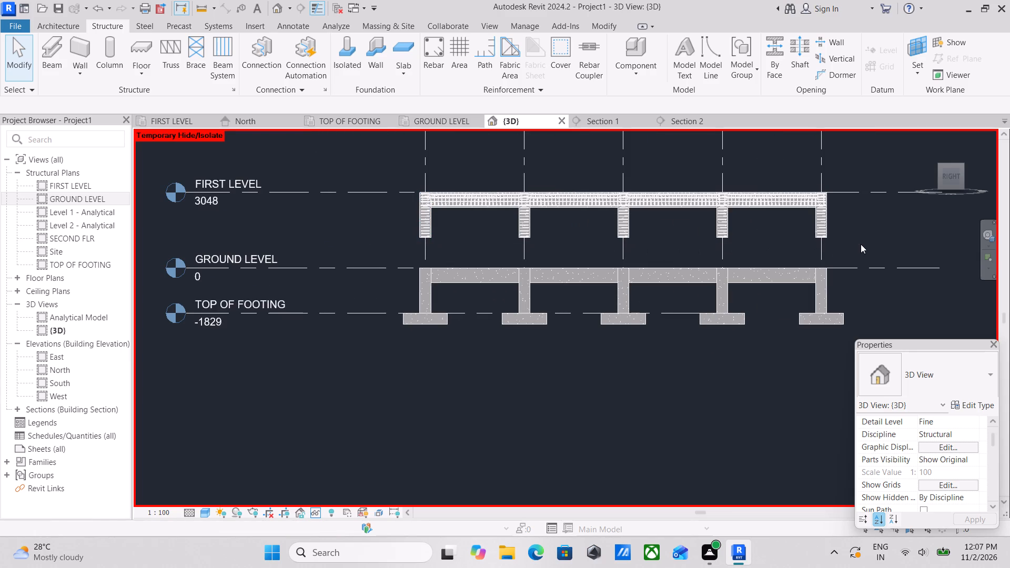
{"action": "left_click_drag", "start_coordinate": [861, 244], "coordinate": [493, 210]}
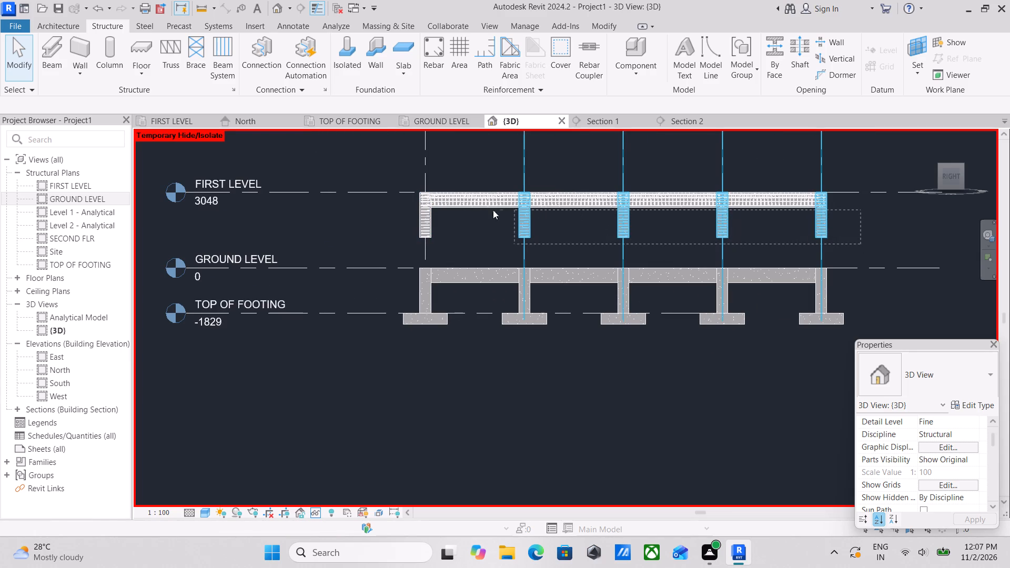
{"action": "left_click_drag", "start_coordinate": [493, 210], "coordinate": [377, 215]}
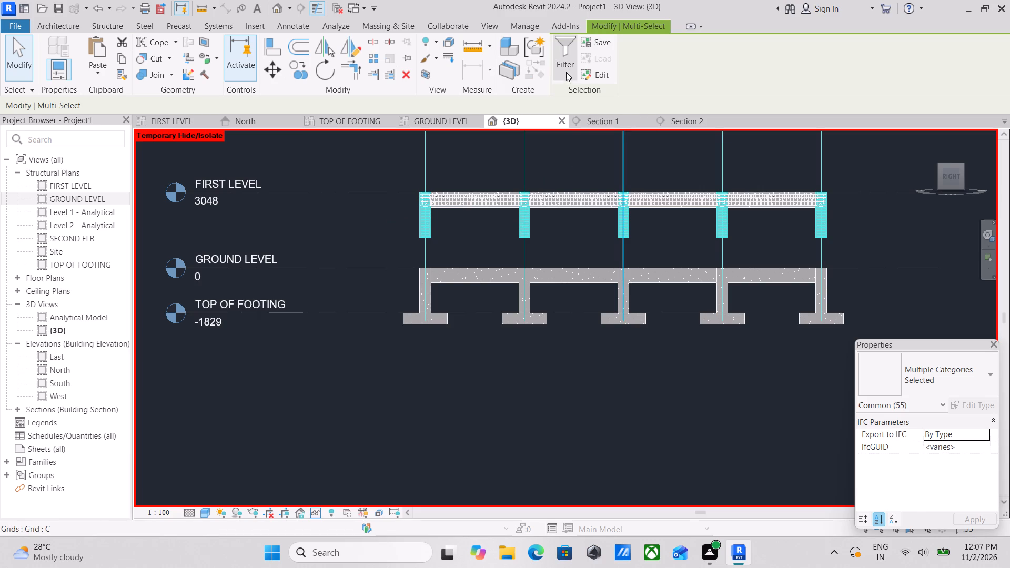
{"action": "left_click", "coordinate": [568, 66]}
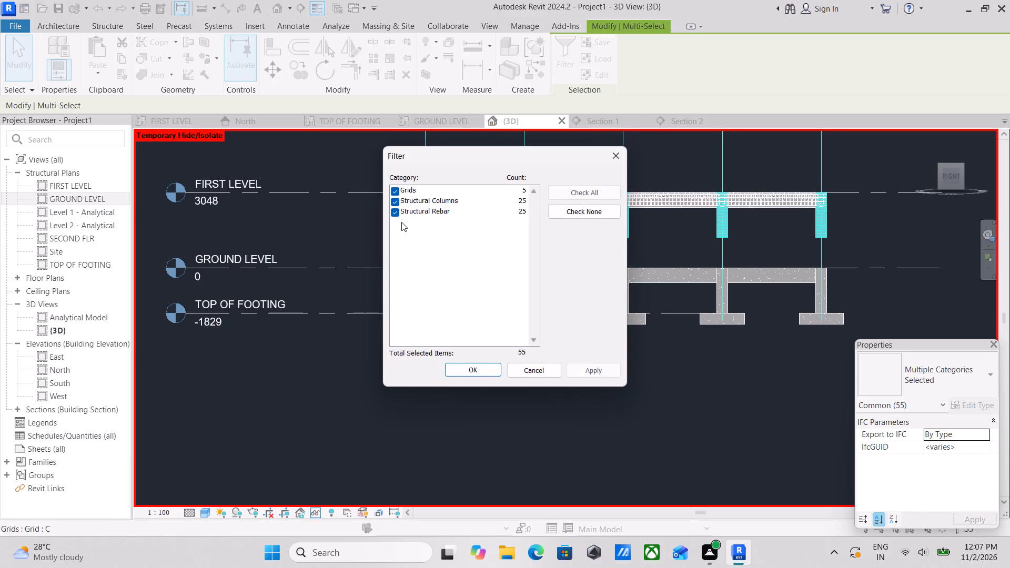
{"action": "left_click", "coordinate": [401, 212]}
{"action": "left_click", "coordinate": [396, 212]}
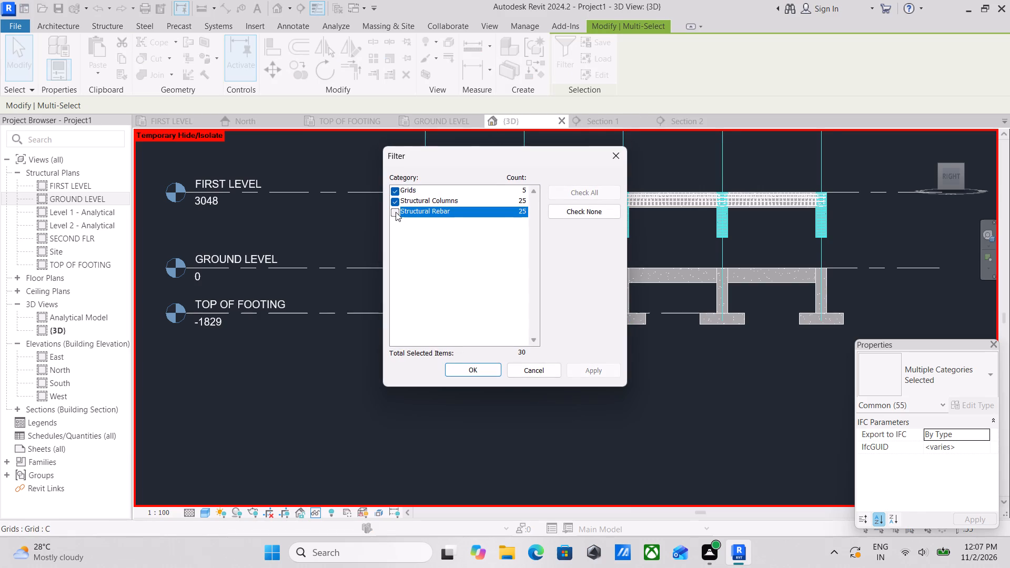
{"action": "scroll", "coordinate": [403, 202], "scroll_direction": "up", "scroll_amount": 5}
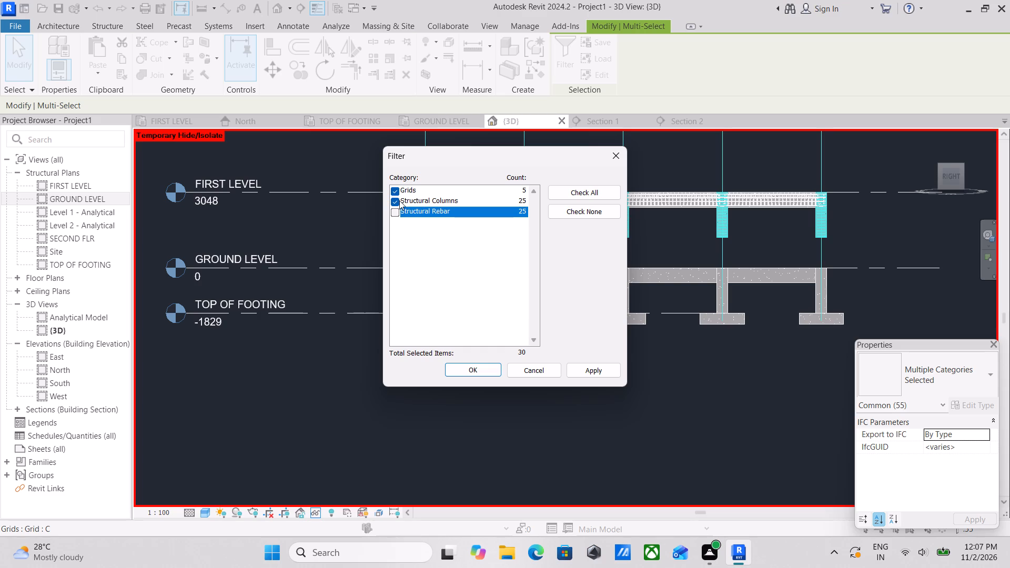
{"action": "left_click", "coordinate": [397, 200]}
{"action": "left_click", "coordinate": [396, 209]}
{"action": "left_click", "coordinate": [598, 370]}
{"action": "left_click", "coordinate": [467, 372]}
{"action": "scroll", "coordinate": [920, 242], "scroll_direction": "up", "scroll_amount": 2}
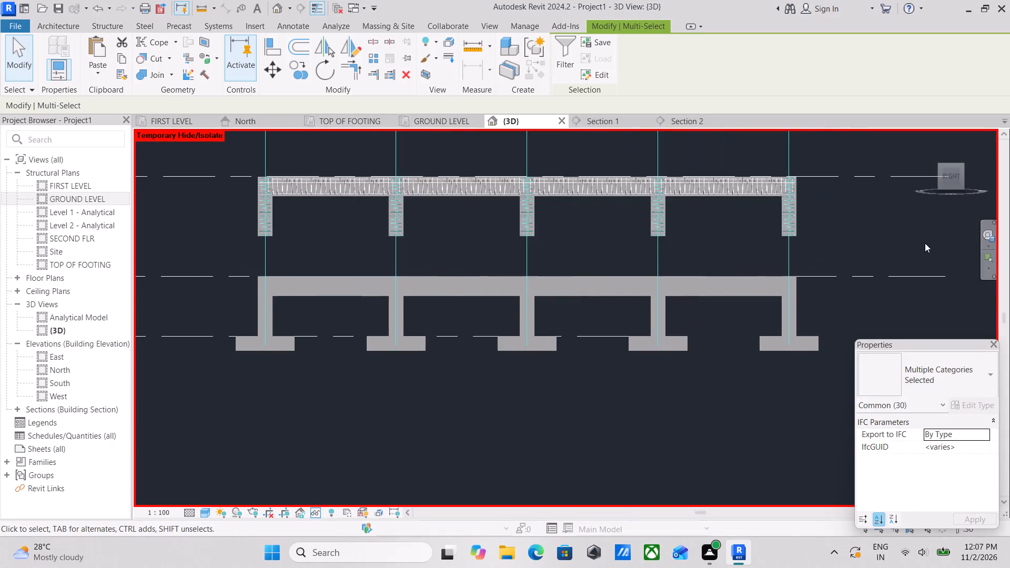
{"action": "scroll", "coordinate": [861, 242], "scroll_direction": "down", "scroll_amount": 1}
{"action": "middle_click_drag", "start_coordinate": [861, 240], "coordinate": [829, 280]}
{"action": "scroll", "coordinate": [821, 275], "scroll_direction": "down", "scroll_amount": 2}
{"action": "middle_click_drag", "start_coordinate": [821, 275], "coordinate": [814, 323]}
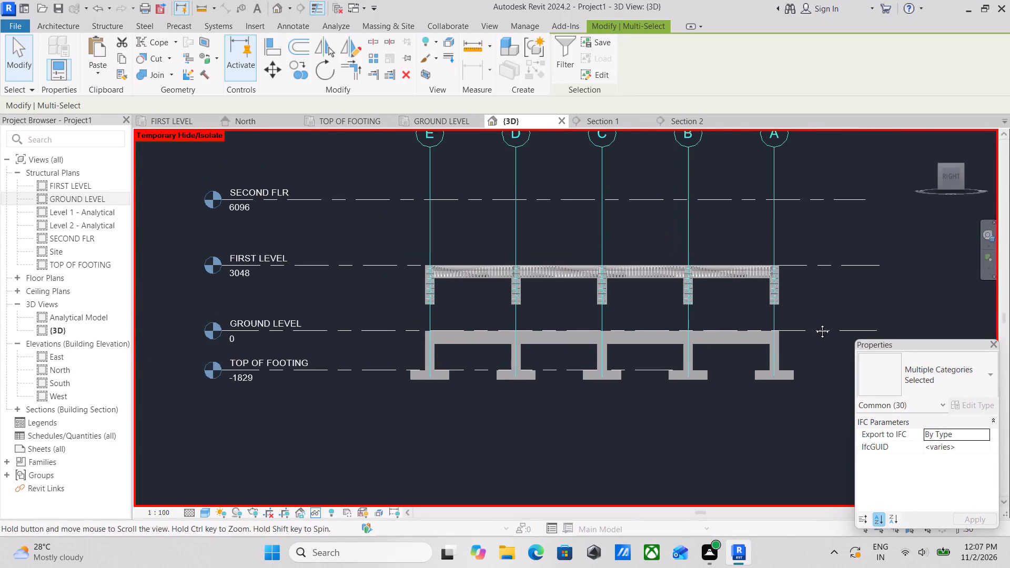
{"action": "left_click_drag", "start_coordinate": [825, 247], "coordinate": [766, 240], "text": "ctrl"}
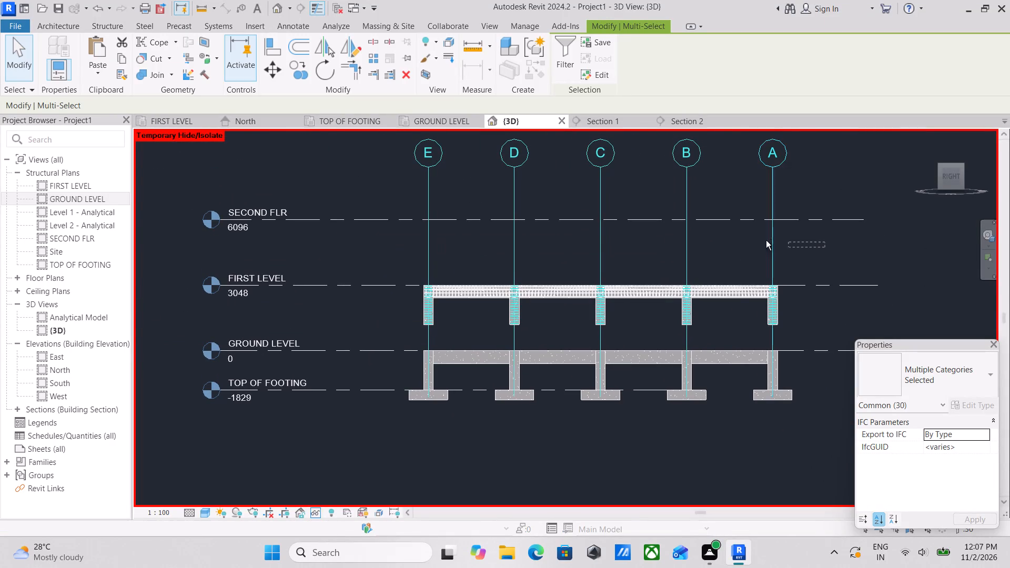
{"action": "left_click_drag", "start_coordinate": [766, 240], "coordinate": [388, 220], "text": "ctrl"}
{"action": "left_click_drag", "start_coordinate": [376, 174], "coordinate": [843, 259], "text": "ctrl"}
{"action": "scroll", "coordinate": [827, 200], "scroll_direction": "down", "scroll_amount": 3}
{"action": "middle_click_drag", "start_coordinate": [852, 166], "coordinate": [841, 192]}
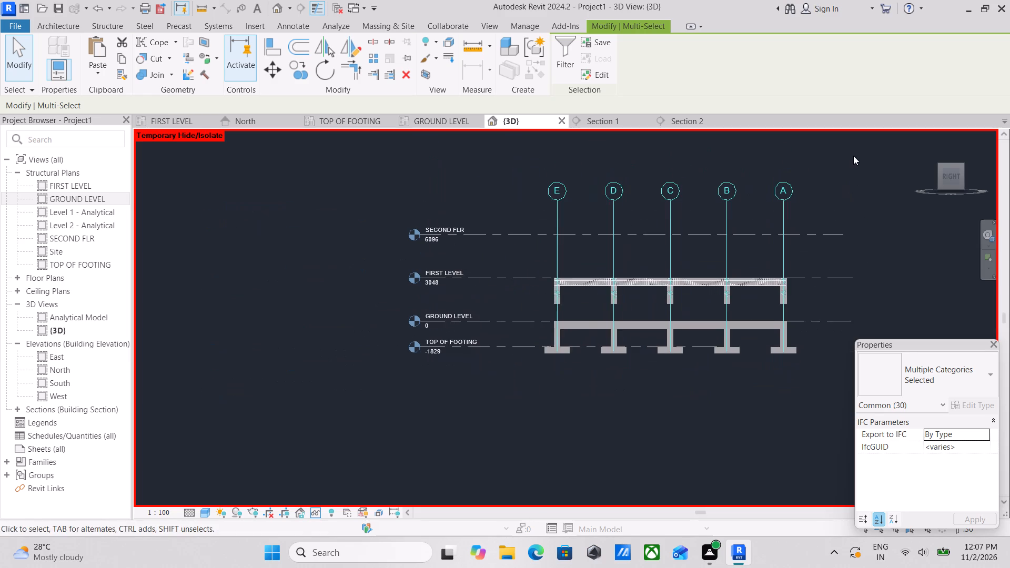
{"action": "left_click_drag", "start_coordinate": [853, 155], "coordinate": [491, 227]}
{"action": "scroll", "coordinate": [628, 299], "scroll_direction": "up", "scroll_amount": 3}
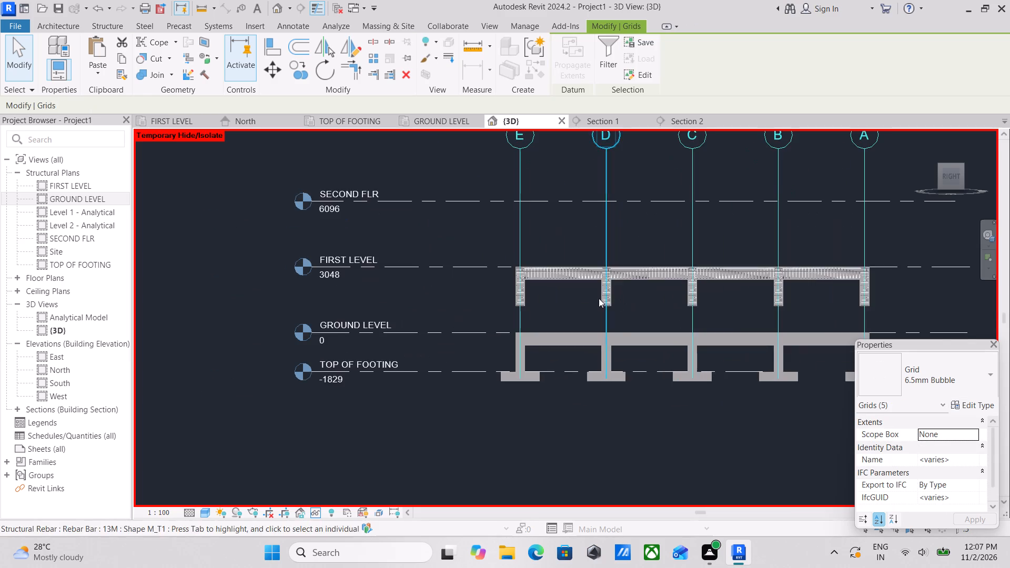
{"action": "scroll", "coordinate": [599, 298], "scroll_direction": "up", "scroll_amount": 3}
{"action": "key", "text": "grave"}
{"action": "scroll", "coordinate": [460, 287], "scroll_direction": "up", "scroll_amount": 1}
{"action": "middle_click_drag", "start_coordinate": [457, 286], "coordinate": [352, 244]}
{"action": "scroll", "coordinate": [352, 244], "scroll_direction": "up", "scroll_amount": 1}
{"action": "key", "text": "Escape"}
Select the first-level columns on all five grid lines, keeping only structural columns in the filter, and set their base offset to 0.
{"action": "scroll", "coordinate": [409, 241], "scroll_direction": "down", "scroll_amount": 3}
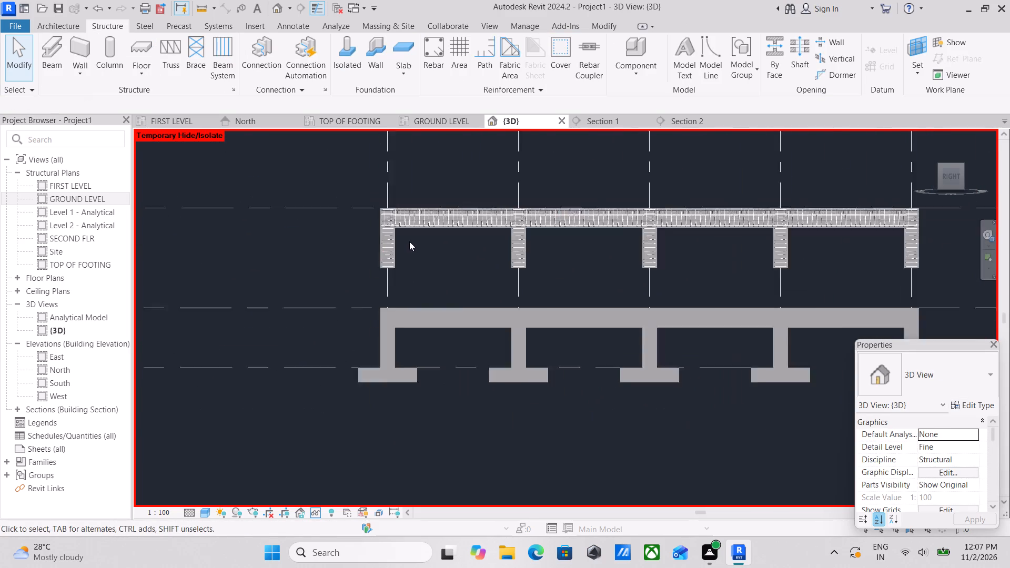
{"action": "left_click_drag", "start_coordinate": [356, 189], "coordinate": [502, 274]}
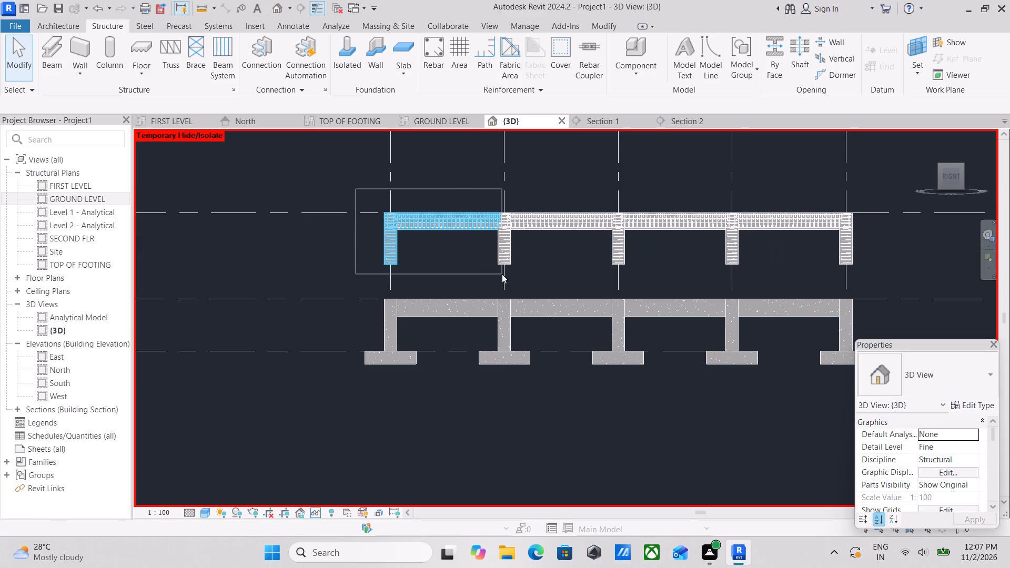
{"action": "left_click_drag", "start_coordinate": [502, 274], "coordinate": [390, 258]}
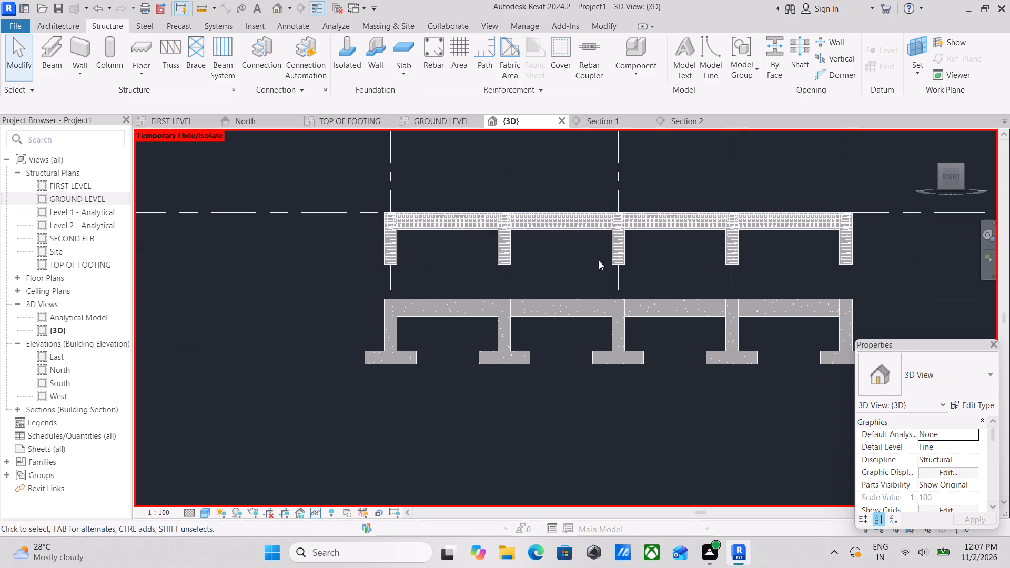
{"action": "left_click_drag", "start_coordinate": [891, 276], "coordinate": [594, 251]}
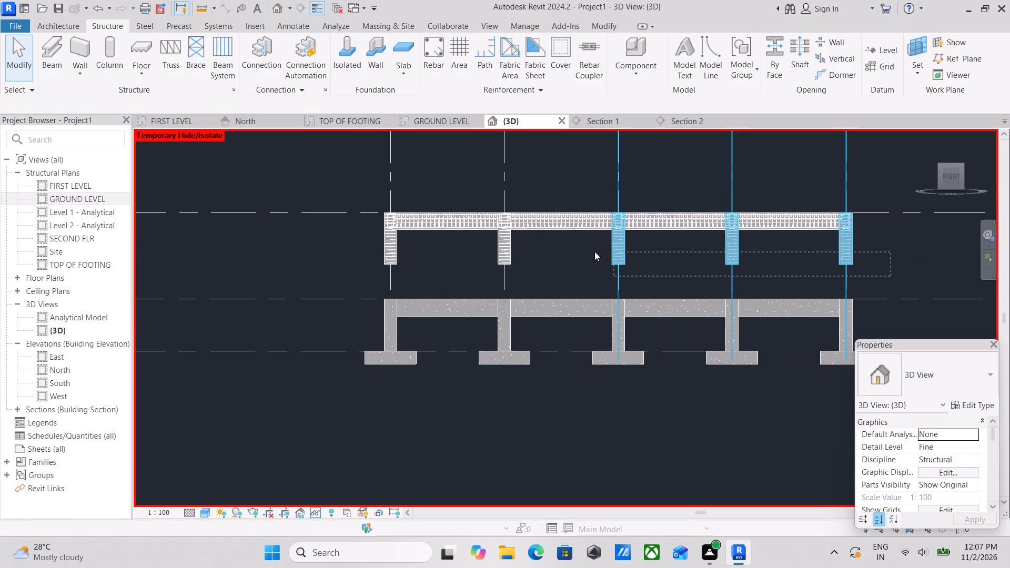
{"action": "left_click_drag", "start_coordinate": [594, 251], "coordinate": [360, 245]}
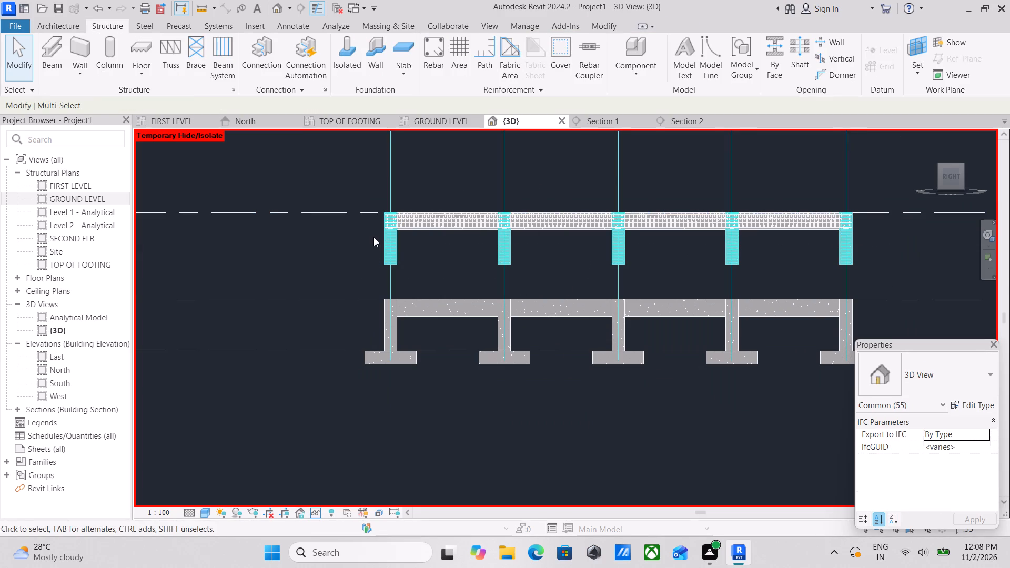
{"action": "left_click", "coordinate": [556, 64]}
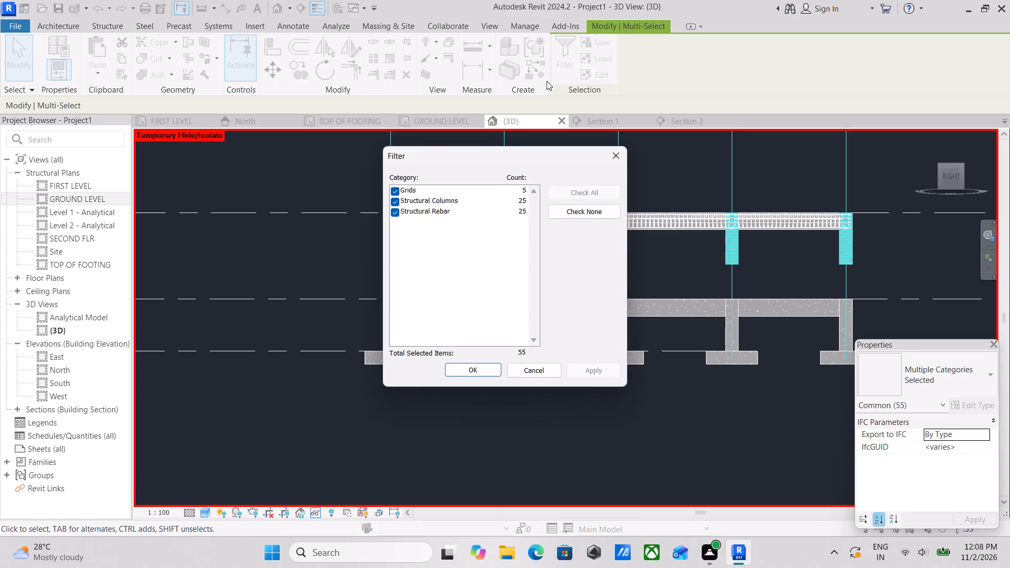
{"action": "left_click", "coordinate": [395, 202]}
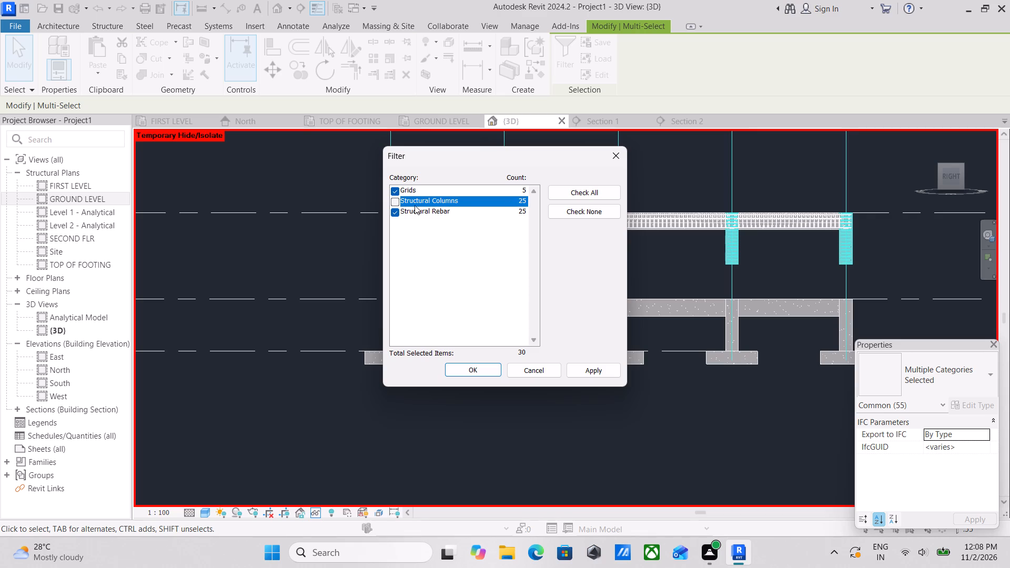
{"action": "left_click", "coordinate": [396, 211]}
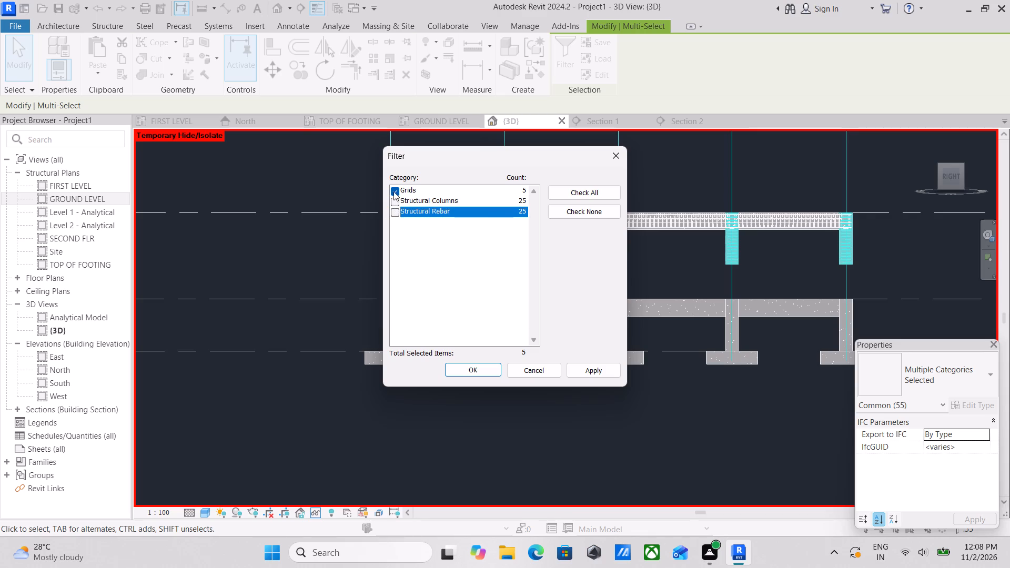
{"action": "left_click", "coordinate": [393, 191]}
{"action": "left_click", "coordinate": [395, 204]}
{"action": "left_click", "coordinate": [589, 372]}
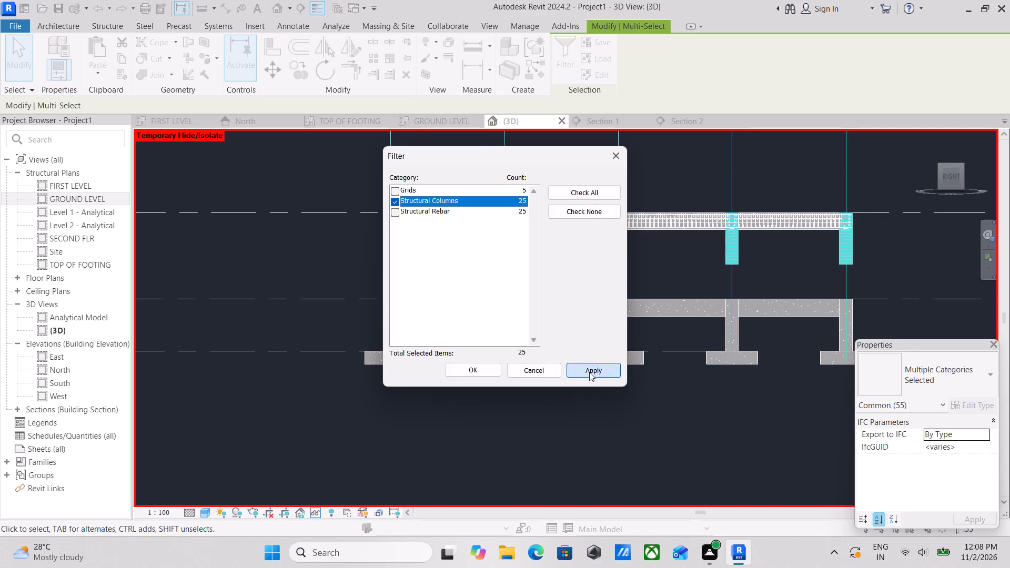
{"action": "left_click", "coordinate": [473, 368]}
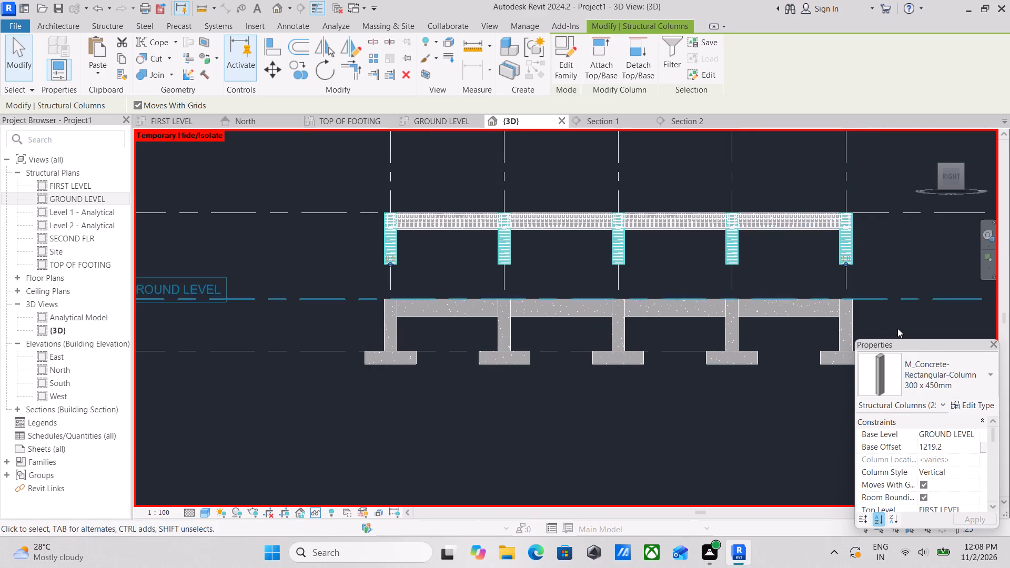
{"action": "scroll", "coordinate": [803, 252], "scroll_direction": "up", "scroll_amount": 4}
{"action": "scroll", "coordinate": [731, 263], "scroll_direction": "up", "scroll_amount": 3}
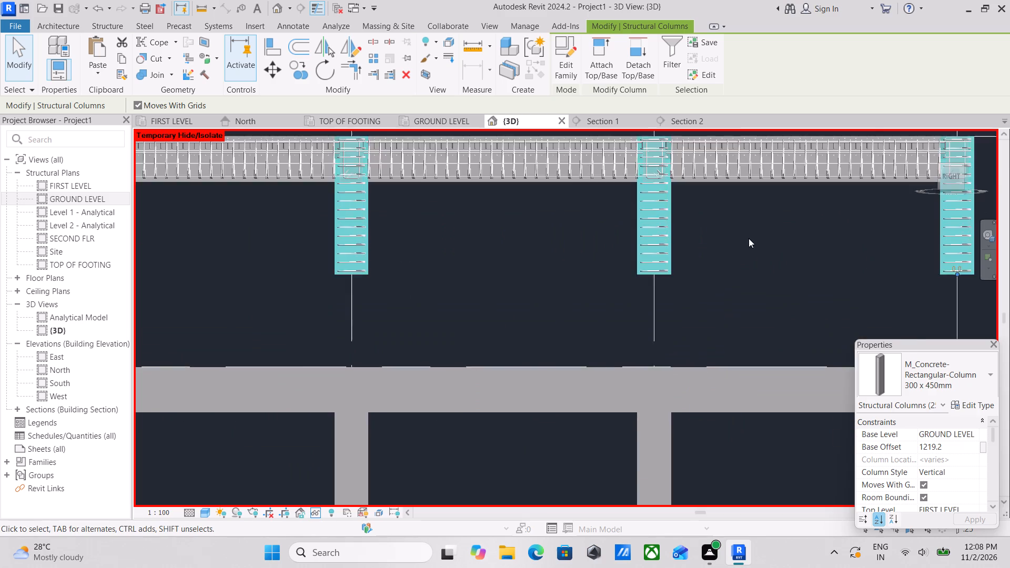
{"action": "scroll", "coordinate": [749, 238], "scroll_direction": "down", "scroll_amount": 3}
{"action": "middle_click_drag", "start_coordinate": [749, 237], "coordinate": [692, 247]}
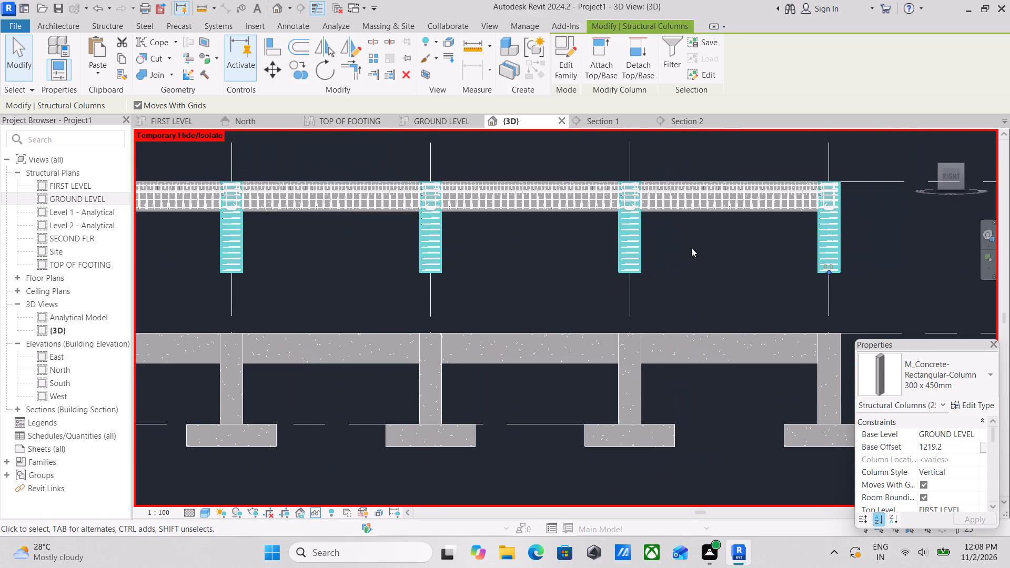
{"action": "scroll", "coordinate": [690, 248], "scroll_direction": "down", "scroll_amount": 5}
{"action": "middle_click_drag", "start_coordinate": [690, 248], "coordinate": [668, 269]}
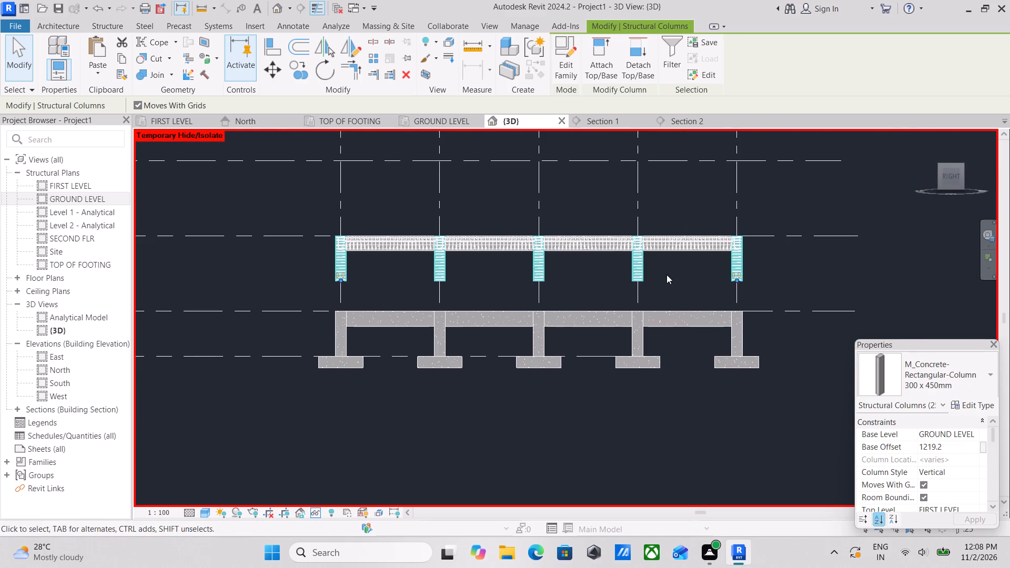
{"action": "left_click", "coordinate": [951, 451]}
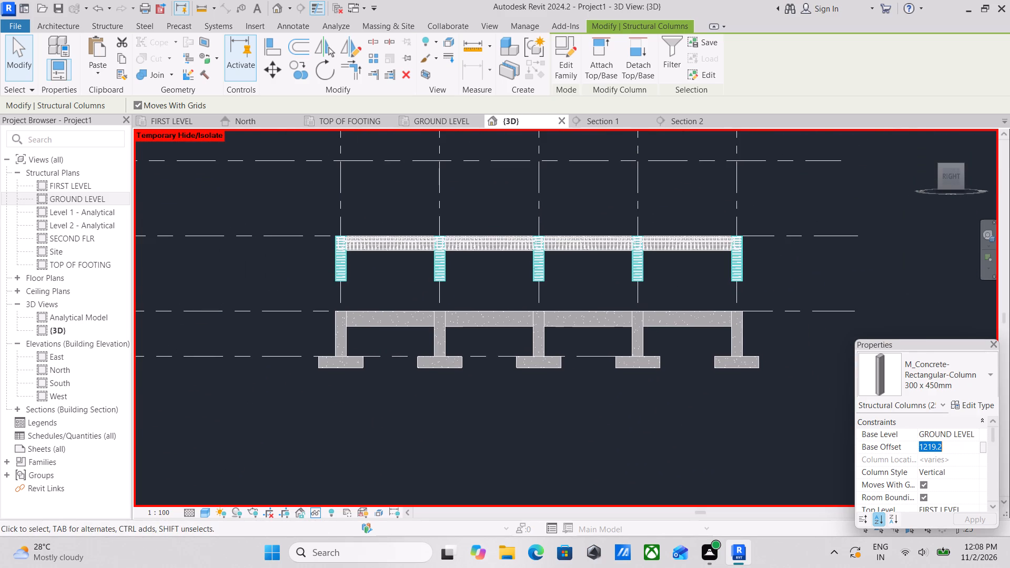
{"action": "key", "text": "0"}
{"action": "key", "text": "Return"}
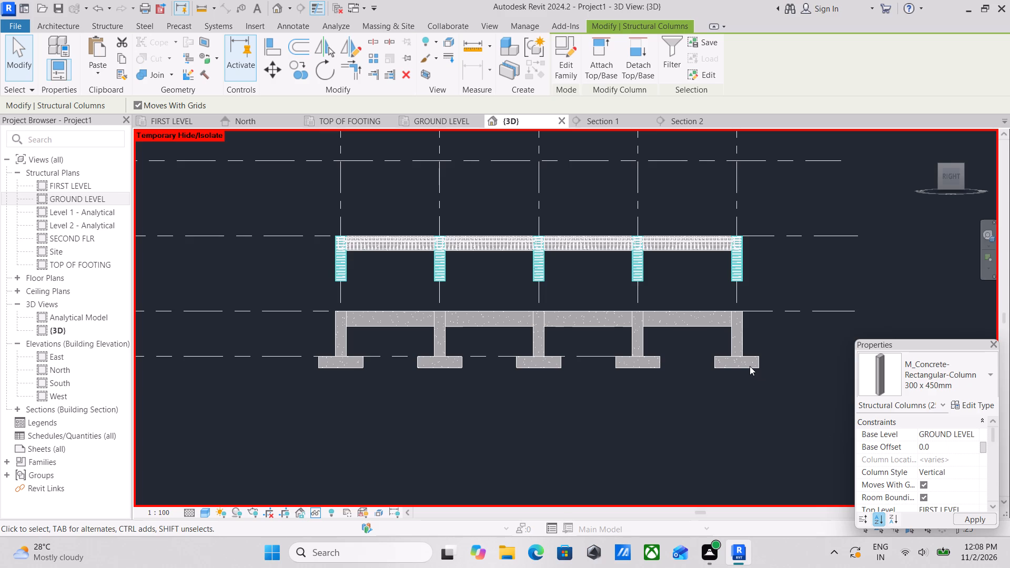
{"action": "key", "text": "Escape"}
Examine how the first-level columns meet the ground-level beams, viewing the whole structure from several angles.
{"action": "scroll", "coordinate": [557, 296], "scroll_direction": "down", "scroll_amount": 4}
{"action": "scroll", "coordinate": [531, 330], "scroll_direction": "down", "scroll_amount": 2}
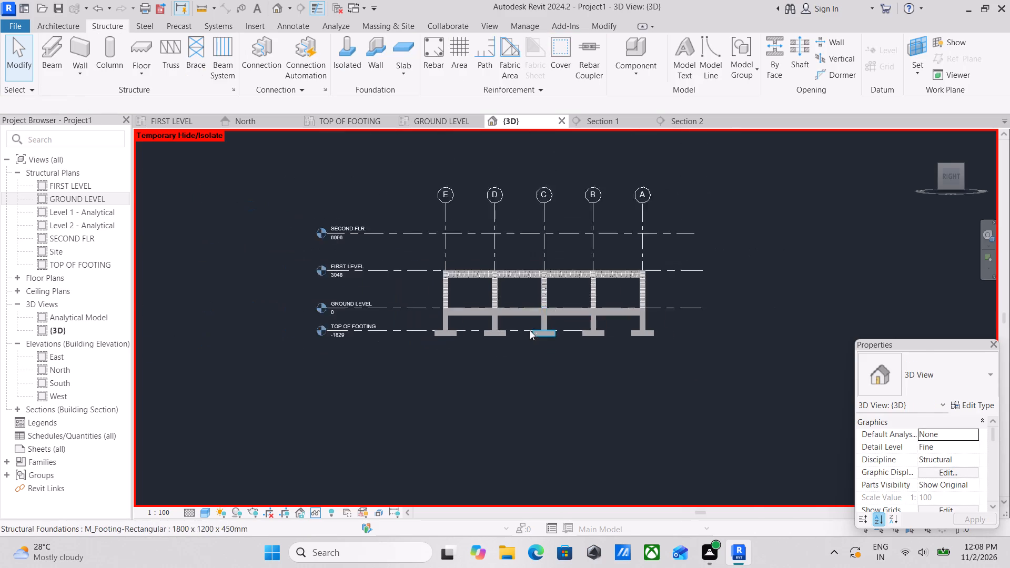
{"action": "middle_click_drag", "start_coordinate": [522, 325], "coordinate": [662, 475], "text": "shift"}
{"action": "scroll", "coordinate": [586, 369], "scroll_direction": "up", "scroll_amount": 4}
{"action": "middle_click_drag", "start_coordinate": [558, 333], "coordinate": [383, 321], "text": "shift"}
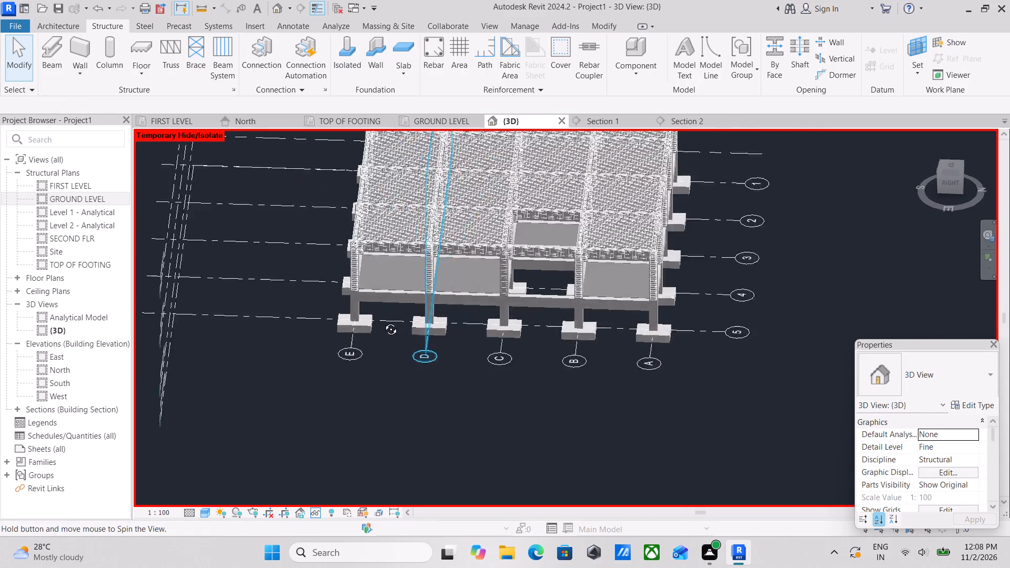
{"action": "middle_click_drag", "start_coordinate": [383, 321], "coordinate": [595, 213], "text": "shift"}
{"action": "scroll", "coordinate": [591, 227], "scroll_direction": "up", "scroll_amount": 2}
{"action": "scroll", "coordinate": [589, 229], "scroll_direction": "down", "scroll_amount": 1}
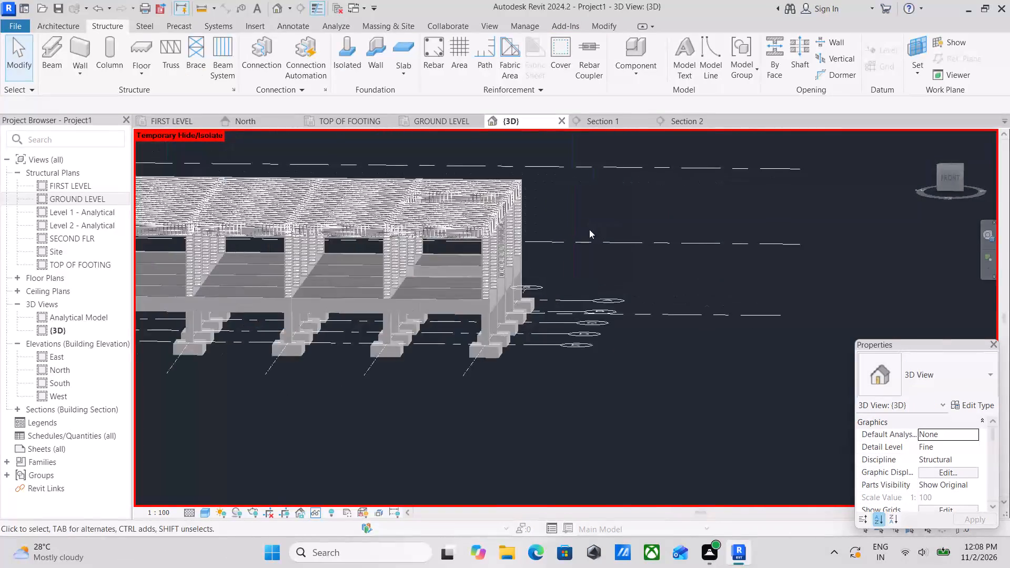
{"action": "scroll", "coordinate": [589, 229], "scroll_direction": "down", "scroll_amount": 1}
{"action": "middle_click_drag", "start_coordinate": [589, 230], "coordinate": [463, 378], "text": "shift"}
{"action": "middle_click_drag", "start_coordinate": [515, 297], "coordinate": [444, 225], "text": "shift"}
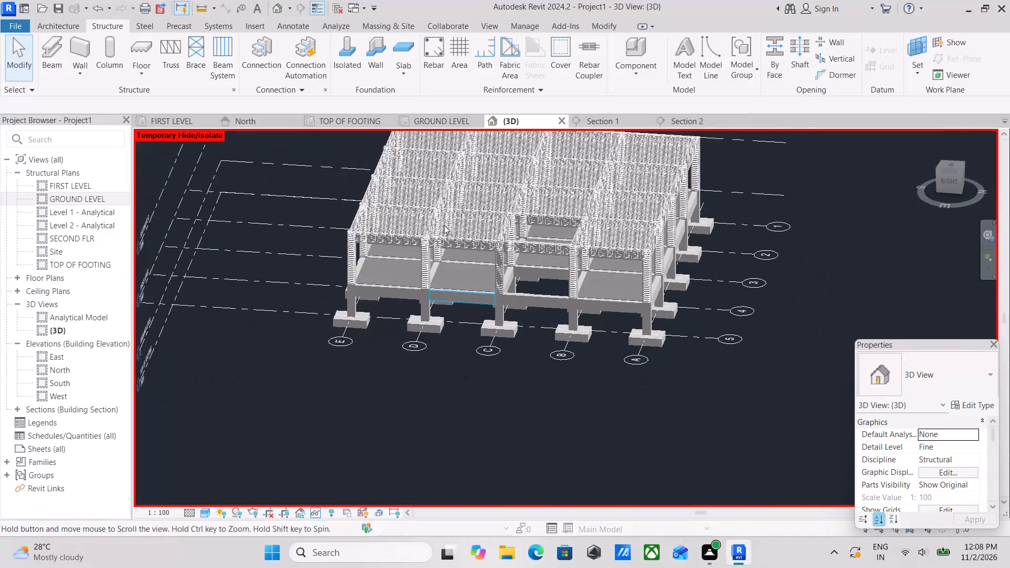
{"action": "scroll", "coordinate": [467, 268], "scroll_direction": "down", "scroll_amount": 2}
{"action": "scroll", "coordinate": [533, 299], "scroll_direction": "up", "scroll_amount": 3}
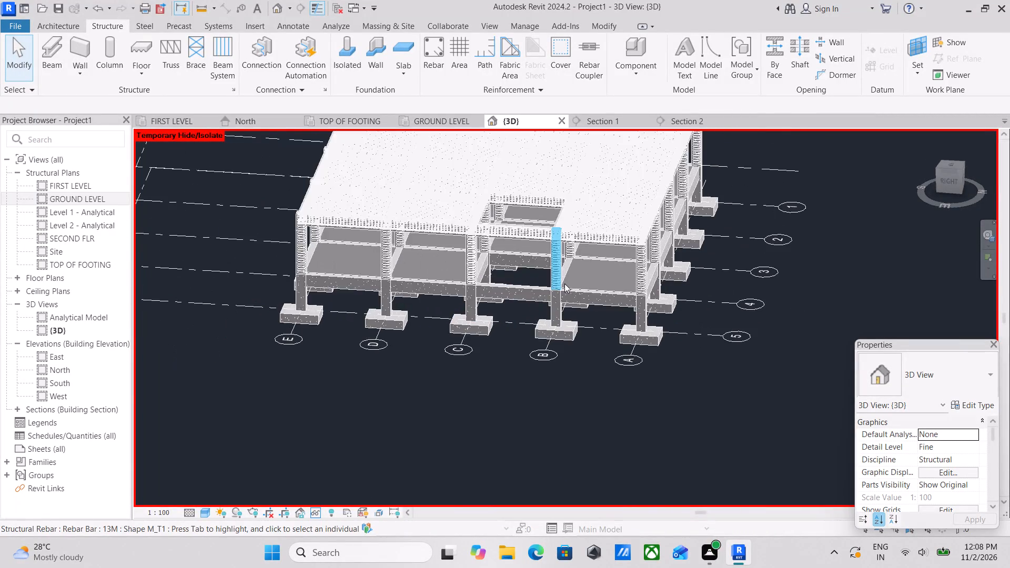
{"action": "scroll", "coordinate": [565, 283], "scroll_direction": "down", "scroll_amount": 4}
{"action": "middle_click_drag", "start_coordinate": [516, 295], "coordinate": [572, 313], "text": "shift"}
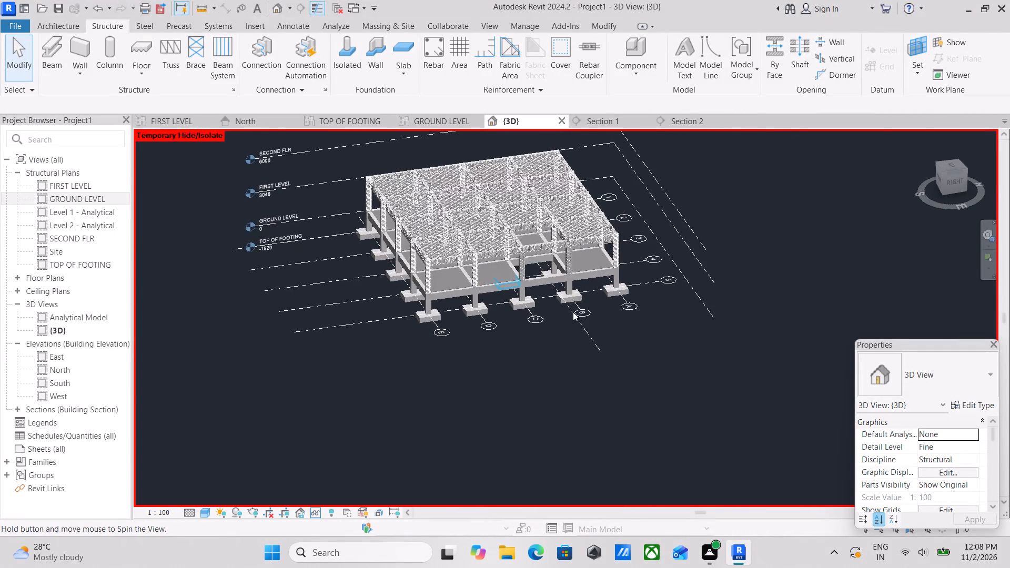
Examine the ties of a first-level edge column up close, down to its base on the ground-level beam.
{"action": "scroll", "coordinate": [522, 248], "scroll_direction": "up", "scroll_amount": 8}
{"action": "key", "text": "Escape"}
{"action": "scroll", "coordinate": [399, 262], "scroll_direction": "up", "scroll_amount": 4}
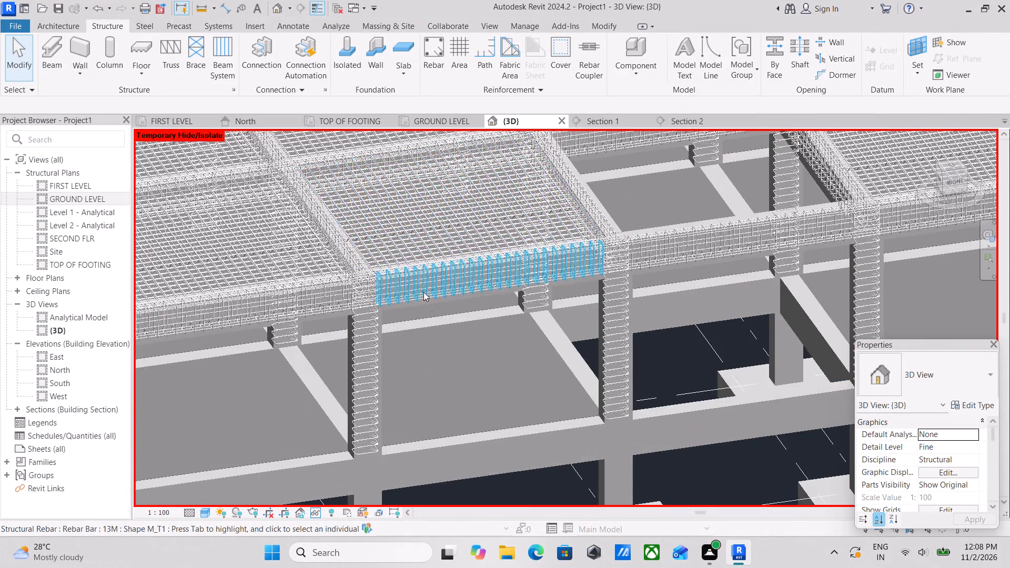
{"action": "scroll", "coordinate": [392, 423], "scroll_direction": "up", "scroll_amount": 3}
{"action": "left_click", "coordinate": [364, 418]}
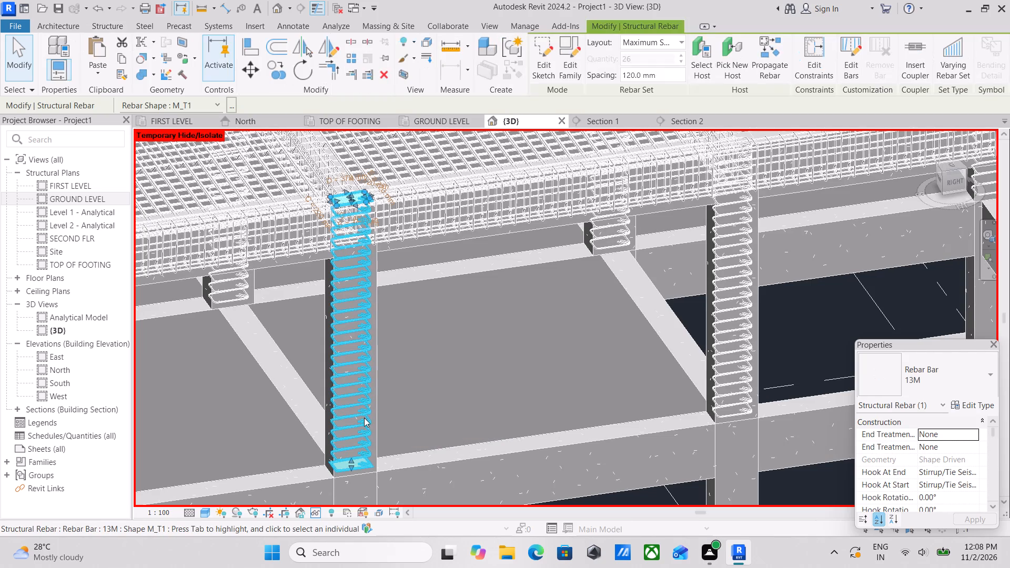
{"action": "scroll", "coordinate": [366, 416], "scroll_direction": "down", "scroll_amount": 3}
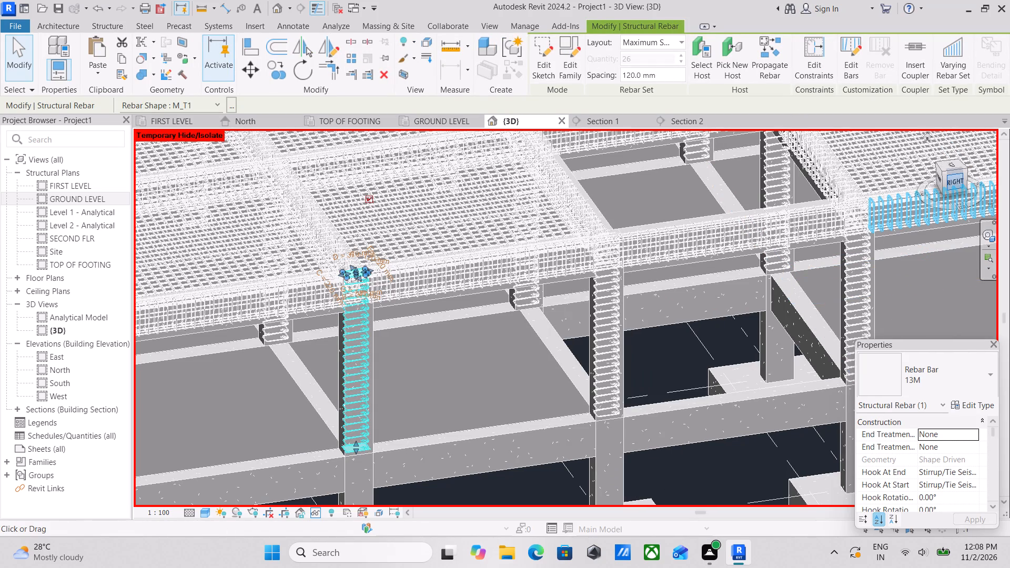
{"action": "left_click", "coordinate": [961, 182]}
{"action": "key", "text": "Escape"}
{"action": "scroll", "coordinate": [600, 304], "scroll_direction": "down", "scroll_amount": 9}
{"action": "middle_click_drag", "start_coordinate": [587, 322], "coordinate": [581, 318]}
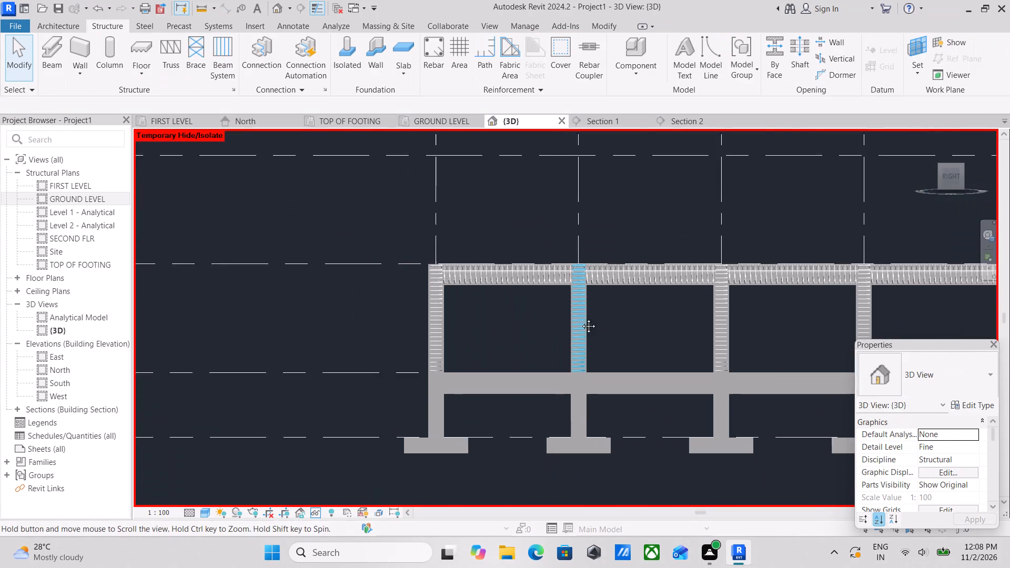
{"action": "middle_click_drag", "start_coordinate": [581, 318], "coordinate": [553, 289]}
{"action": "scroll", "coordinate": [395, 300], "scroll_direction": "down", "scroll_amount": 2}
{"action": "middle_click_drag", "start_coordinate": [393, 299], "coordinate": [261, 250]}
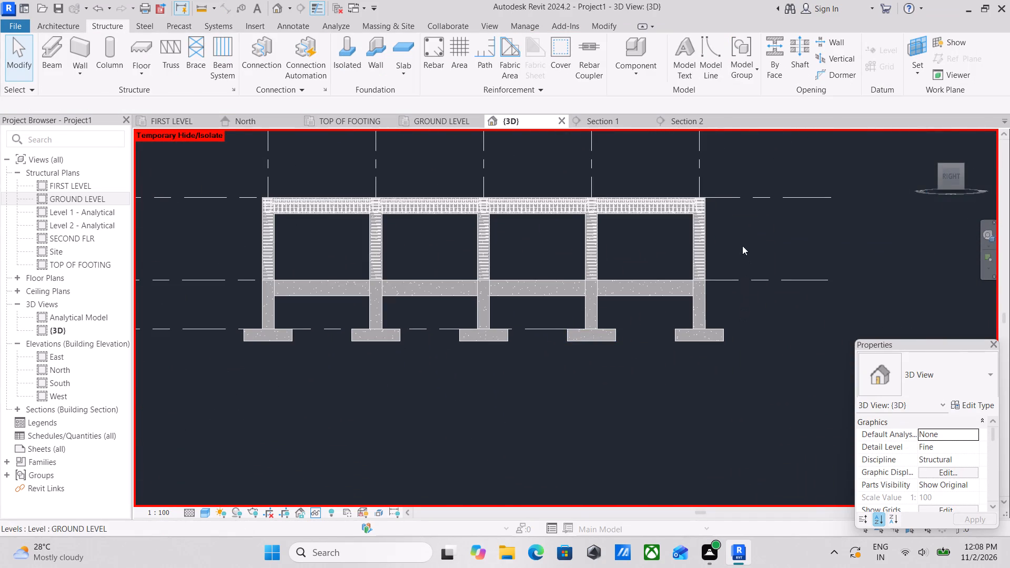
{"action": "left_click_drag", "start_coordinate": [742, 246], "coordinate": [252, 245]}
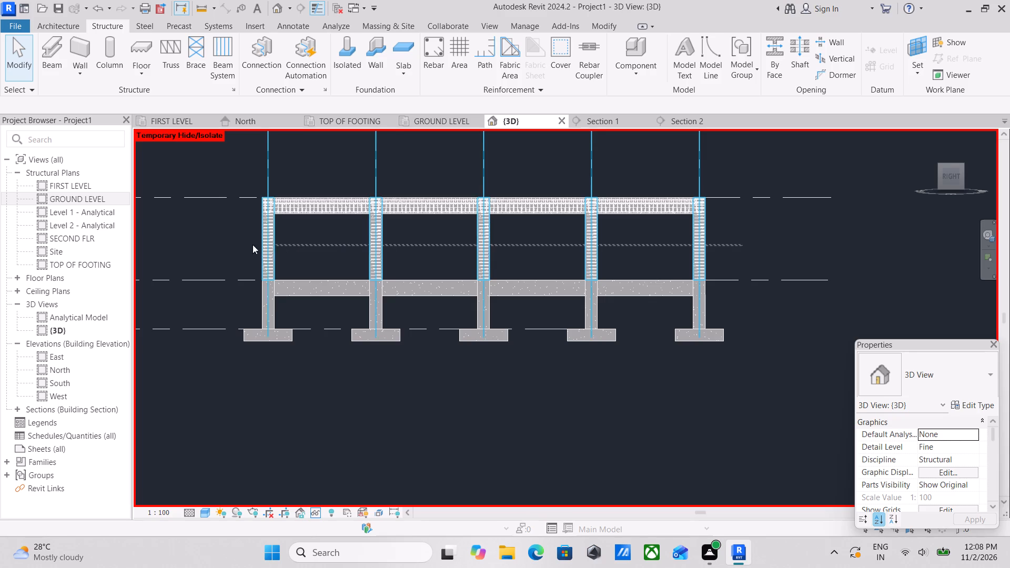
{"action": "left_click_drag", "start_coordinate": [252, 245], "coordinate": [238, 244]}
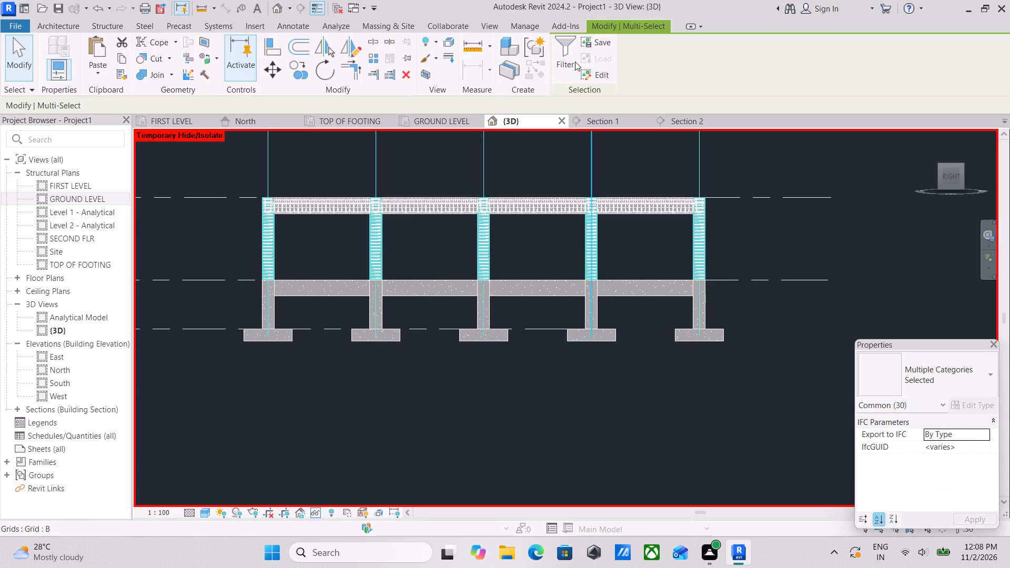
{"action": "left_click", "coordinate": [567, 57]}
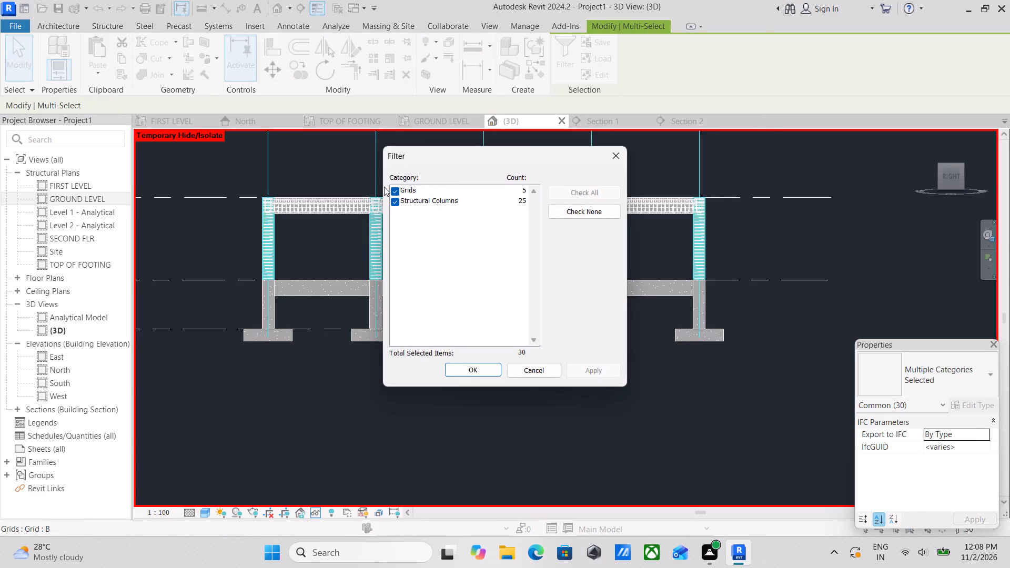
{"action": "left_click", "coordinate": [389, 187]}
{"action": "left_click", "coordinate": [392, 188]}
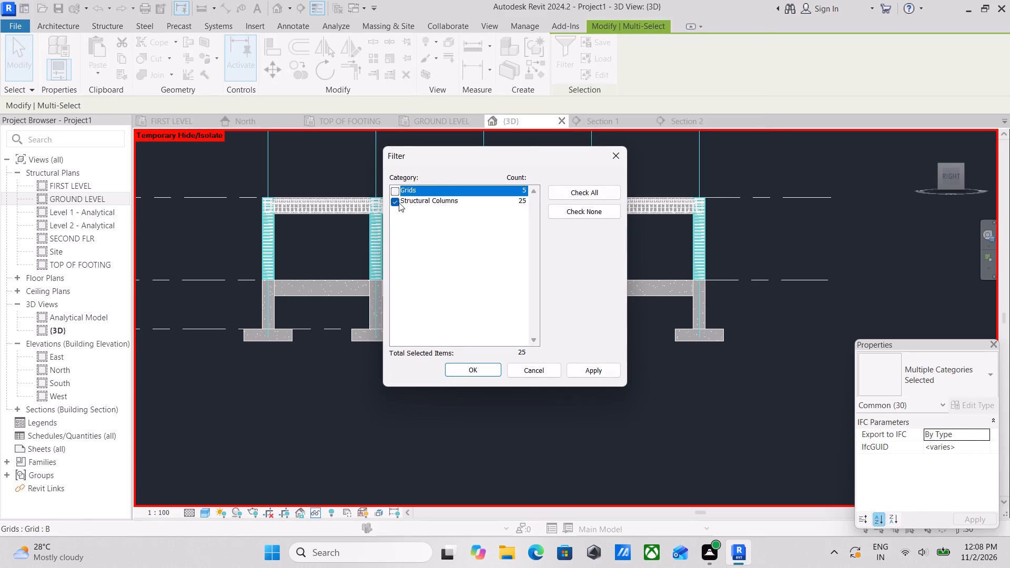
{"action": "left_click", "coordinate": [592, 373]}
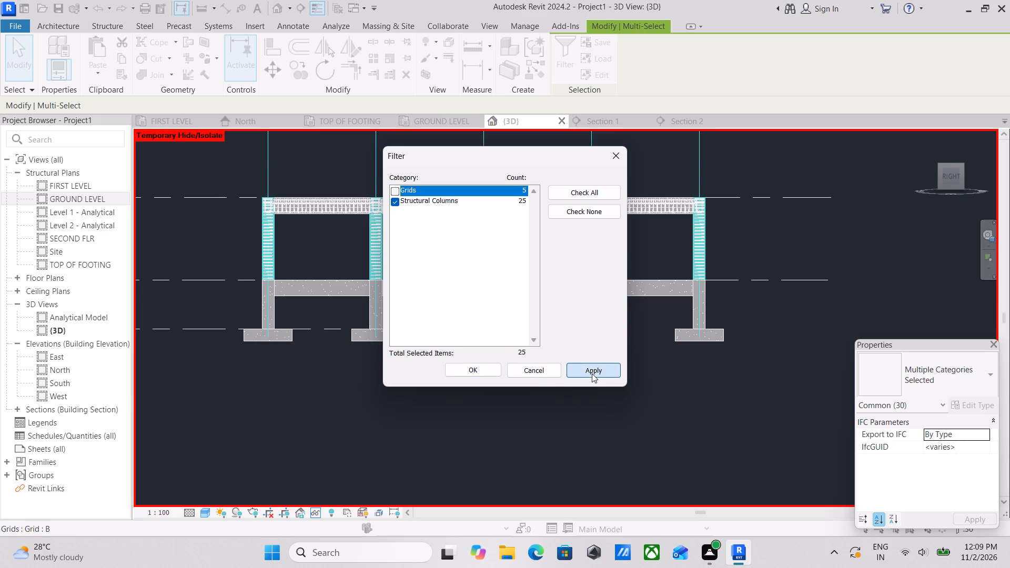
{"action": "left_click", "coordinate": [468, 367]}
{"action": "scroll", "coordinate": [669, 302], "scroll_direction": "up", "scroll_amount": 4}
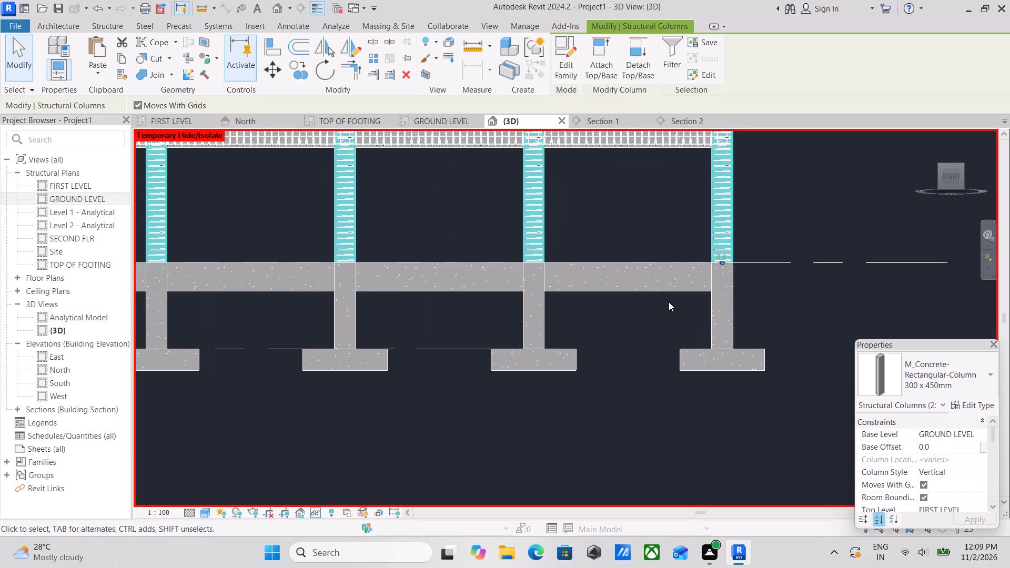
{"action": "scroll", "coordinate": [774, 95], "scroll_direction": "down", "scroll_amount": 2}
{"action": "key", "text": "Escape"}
Examine the first-level columns and slab from the side, at an angle and straight from the back.
{"action": "scroll", "coordinate": [610, 216], "scroll_direction": "up", "scroll_amount": 2}
{"action": "scroll", "coordinate": [607, 219], "scroll_direction": "down", "scroll_amount": 2}
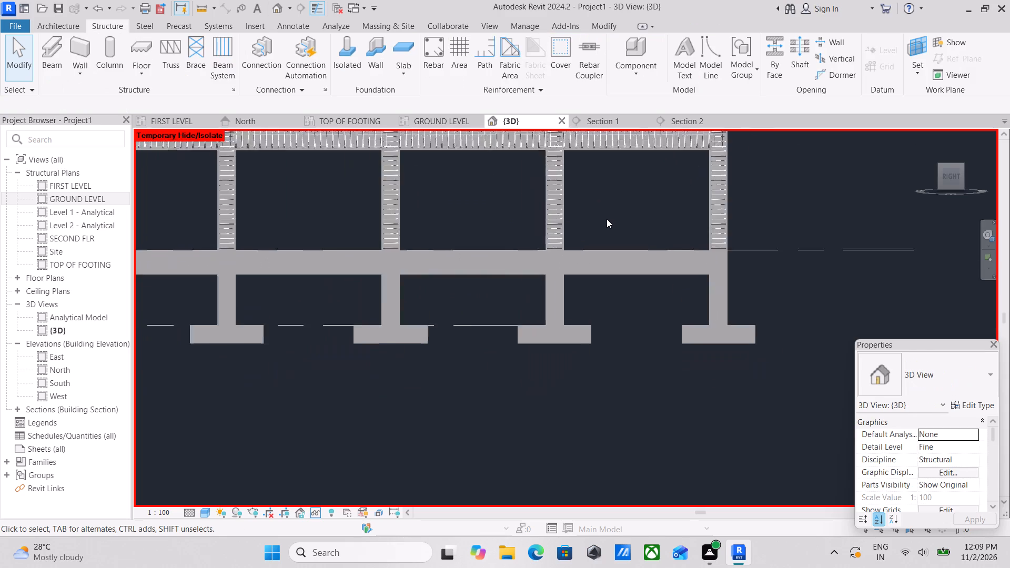
{"action": "scroll", "coordinate": [607, 219], "scroll_direction": "down", "scroll_amount": 3}
{"action": "middle_click_drag", "start_coordinate": [611, 218], "coordinate": [501, 268], "text": "shift"}
{"action": "scroll", "coordinate": [568, 241], "scroll_direction": "down", "scroll_amount": 1, "text": "shift"}
{"action": "middle_click_drag", "start_coordinate": [562, 242], "coordinate": [452, 250], "text": "shift"}
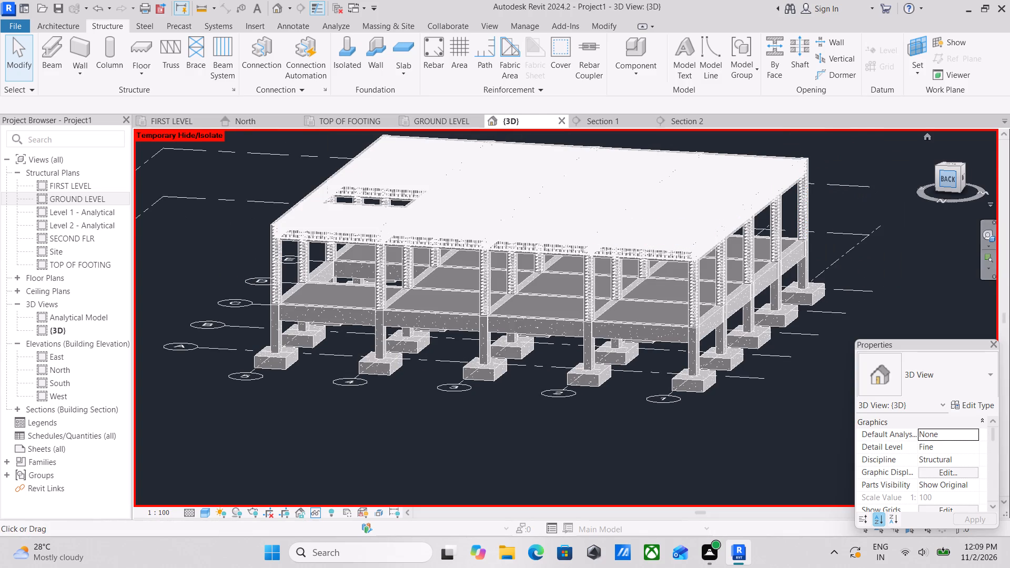
{"action": "left_click", "coordinate": [948, 175]}
{"action": "scroll", "coordinate": [718, 242], "scroll_direction": "up", "scroll_amount": 9}
{"action": "key", "text": "Escape"}
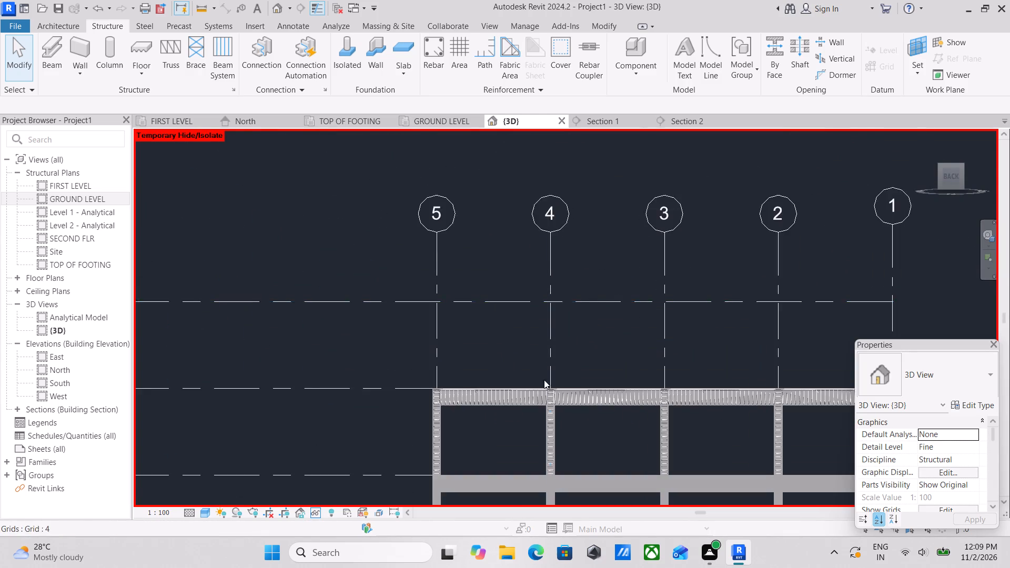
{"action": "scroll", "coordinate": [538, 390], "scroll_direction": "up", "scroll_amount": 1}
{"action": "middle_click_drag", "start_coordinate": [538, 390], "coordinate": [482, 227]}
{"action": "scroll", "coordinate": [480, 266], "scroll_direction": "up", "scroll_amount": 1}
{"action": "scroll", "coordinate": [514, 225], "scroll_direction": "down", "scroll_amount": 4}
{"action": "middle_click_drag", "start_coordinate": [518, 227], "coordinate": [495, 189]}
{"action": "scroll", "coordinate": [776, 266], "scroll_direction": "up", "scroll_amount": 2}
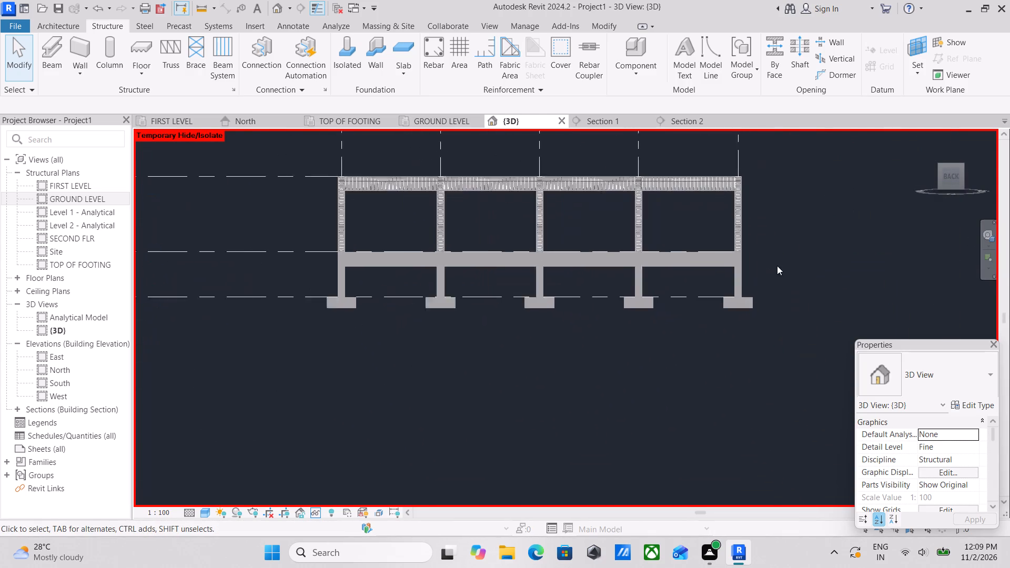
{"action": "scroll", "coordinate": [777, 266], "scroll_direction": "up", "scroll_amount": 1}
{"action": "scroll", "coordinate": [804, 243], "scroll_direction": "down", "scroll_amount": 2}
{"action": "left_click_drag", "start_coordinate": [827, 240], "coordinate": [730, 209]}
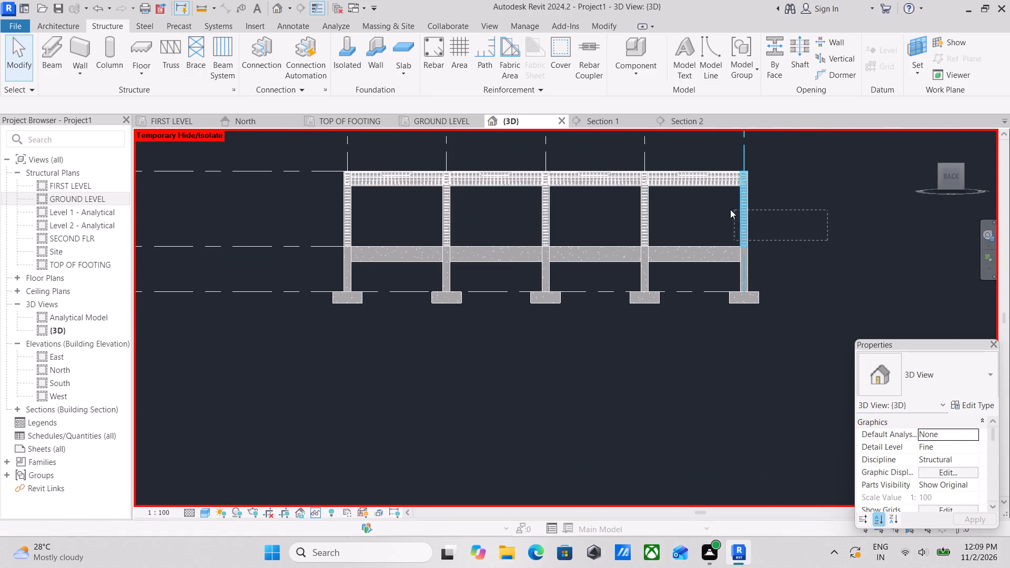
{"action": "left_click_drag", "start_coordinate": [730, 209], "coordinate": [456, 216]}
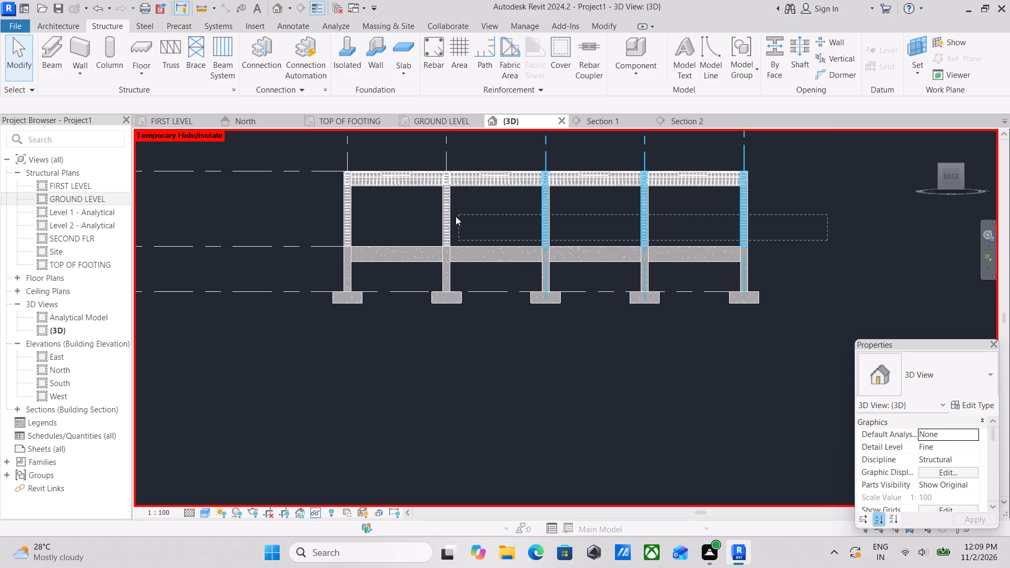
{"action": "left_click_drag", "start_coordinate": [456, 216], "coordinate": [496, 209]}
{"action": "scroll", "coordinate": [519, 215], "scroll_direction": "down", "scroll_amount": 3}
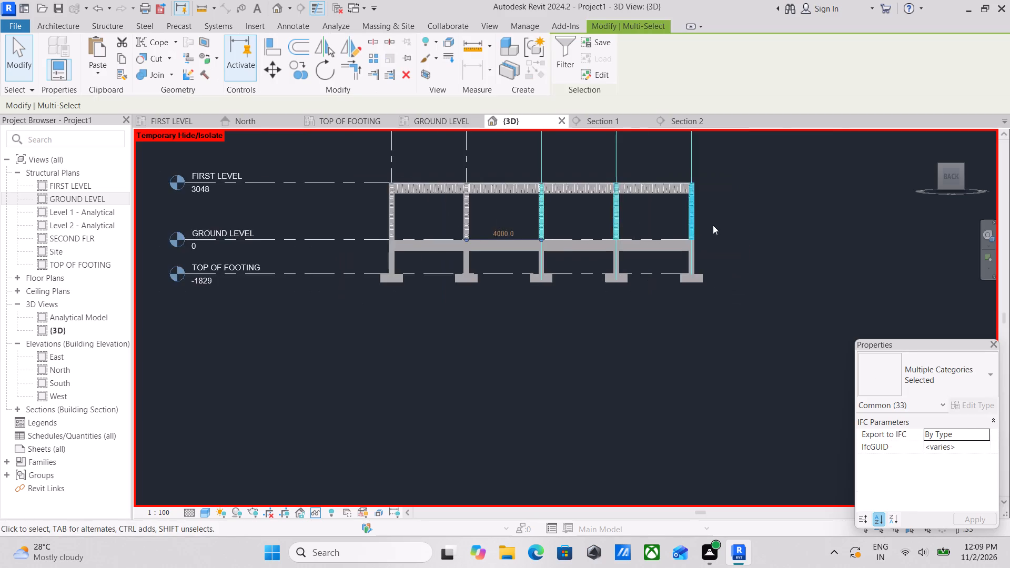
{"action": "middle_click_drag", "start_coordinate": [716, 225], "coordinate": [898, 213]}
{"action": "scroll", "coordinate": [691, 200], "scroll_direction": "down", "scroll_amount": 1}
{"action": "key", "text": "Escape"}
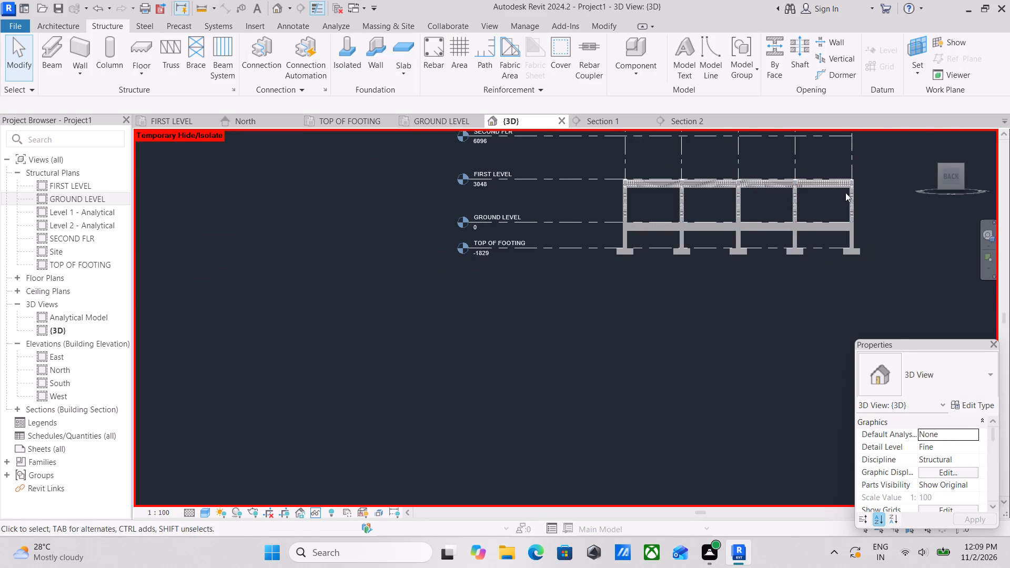
Select the columns between ground and first level on all five grid lines, keep only structural rebar in the filter, and delete it.
{"action": "scroll", "coordinate": [845, 192], "scroll_direction": "down", "scroll_amount": 2}
{"action": "scroll", "coordinate": [878, 207], "scroll_direction": "up", "scroll_amount": 2}
{"action": "left_click_drag", "start_coordinate": [880, 201], "coordinate": [566, 204]}
{"action": "scroll", "coordinate": [748, 197], "scroll_direction": "down", "scroll_amount": 2}
{"action": "middle_click_drag", "start_coordinate": [748, 197], "coordinate": [725, 280]}
{"action": "scroll", "coordinate": [730, 281], "scroll_direction": "up", "scroll_amount": 1}
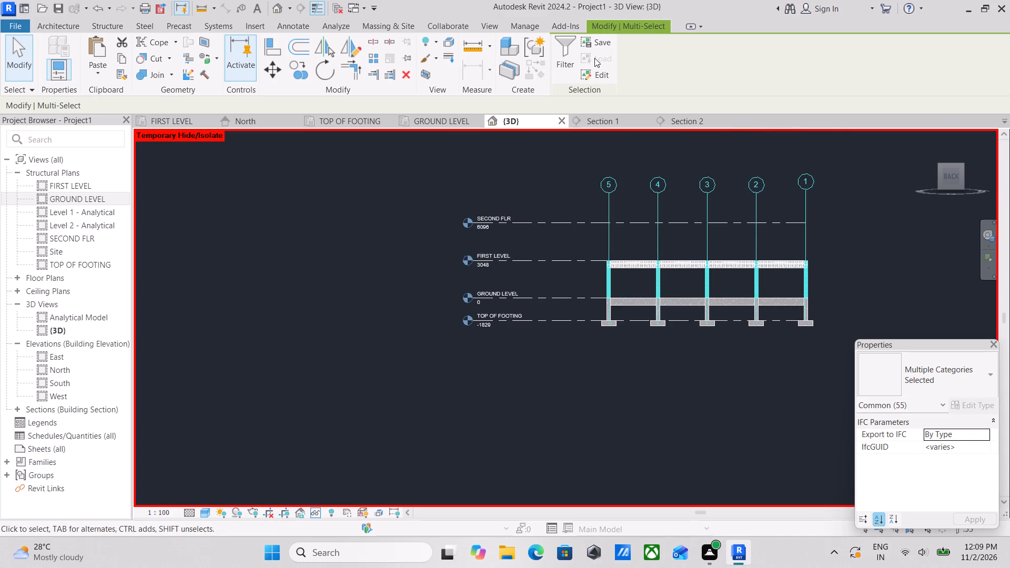
{"action": "left_click", "coordinate": [572, 52]}
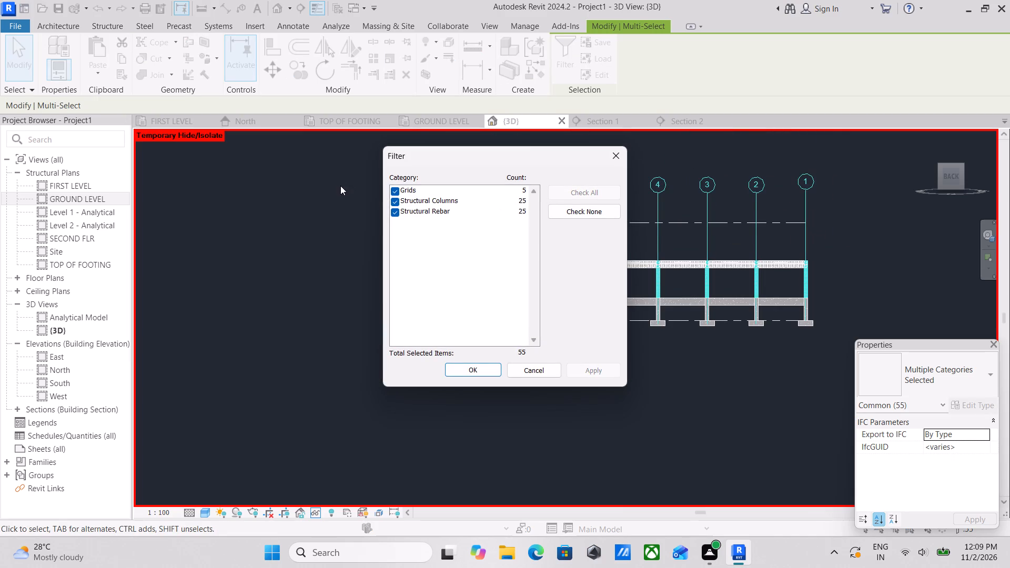
{"action": "left_click", "coordinate": [394, 204]}
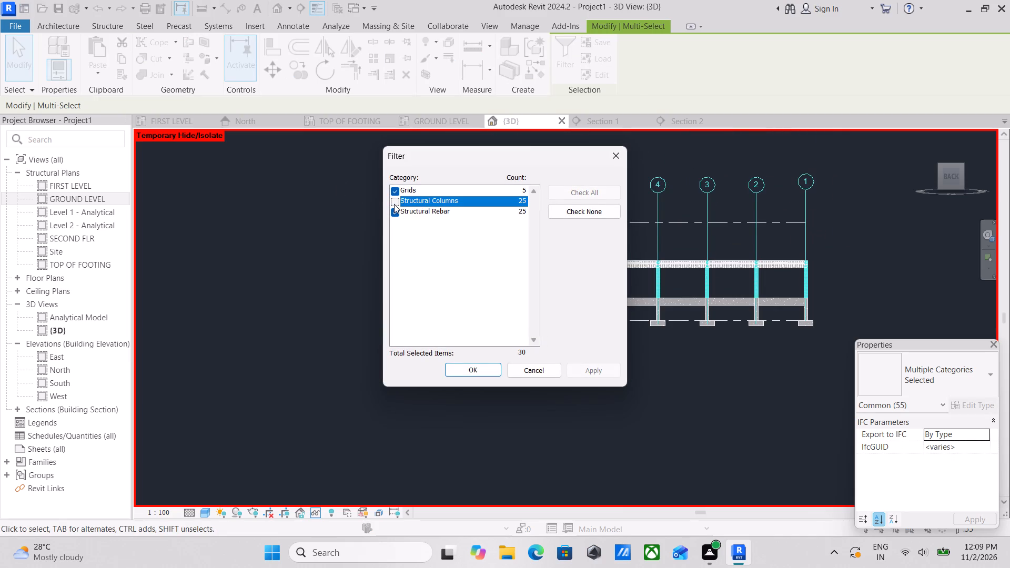
{"action": "left_click", "coordinate": [395, 189]}
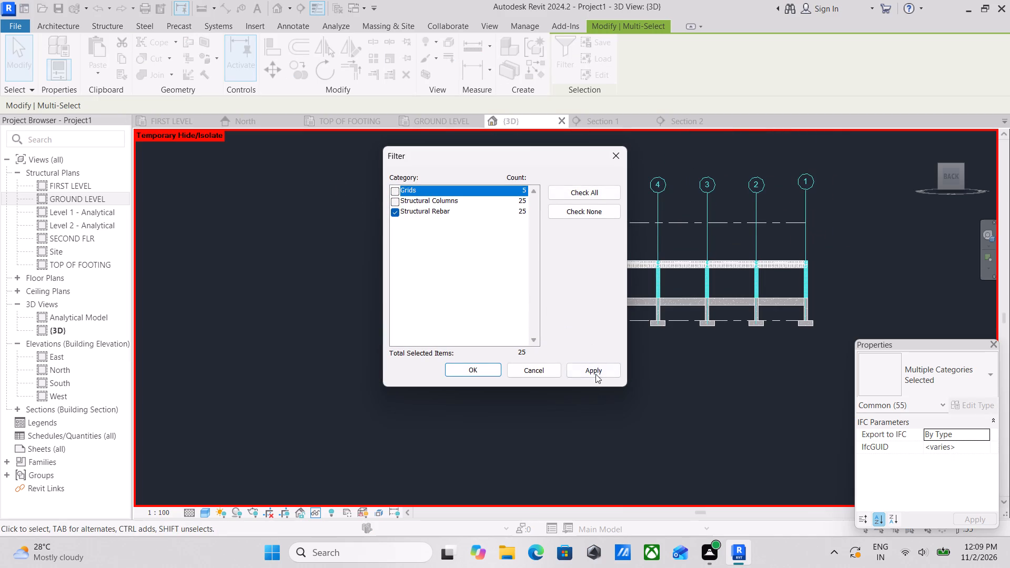
{"action": "left_click", "coordinate": [595, 373]}
{"action": "left_click", "coordinate": [471, 368]}
{"action": "scroll", "coordinate": [699, 290], "scroll_direction": "up", "scroll_amount": 3}
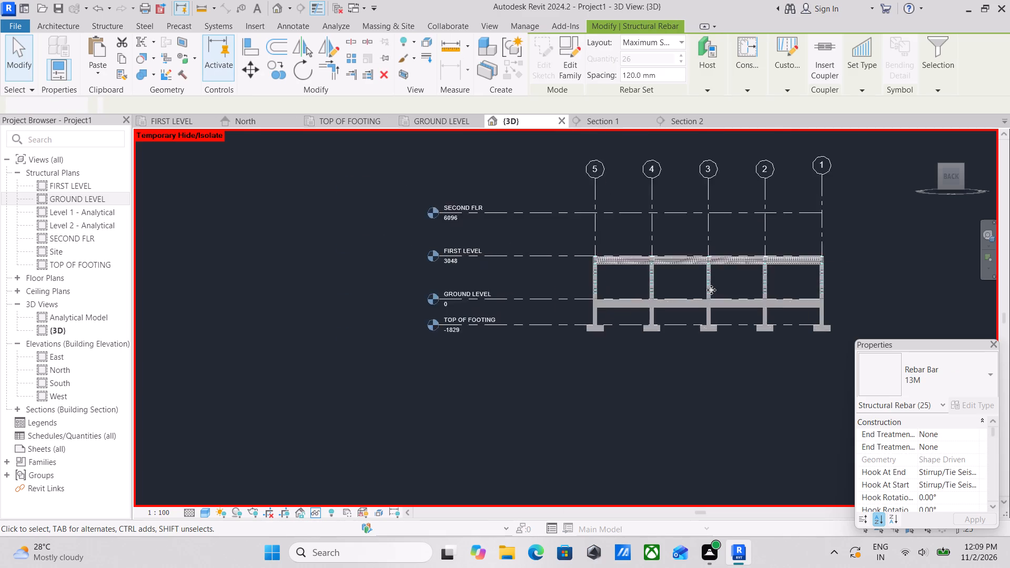
{"action": "scroll", "coordinate": [713, 288], "scroll_direction": "up", "scroll_amount": 3}
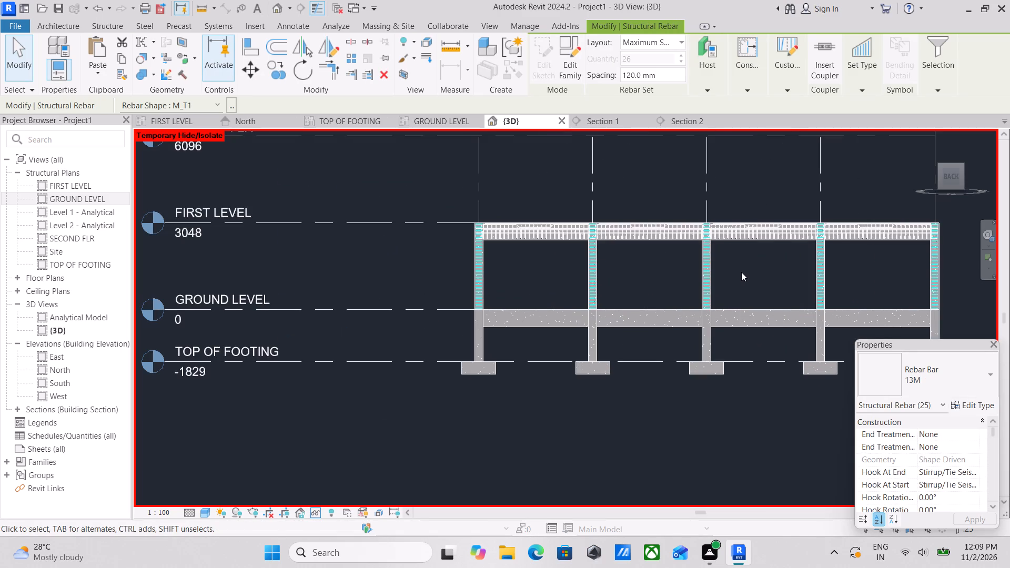
{"action": "right_click", "coordinate": [741, 272]}
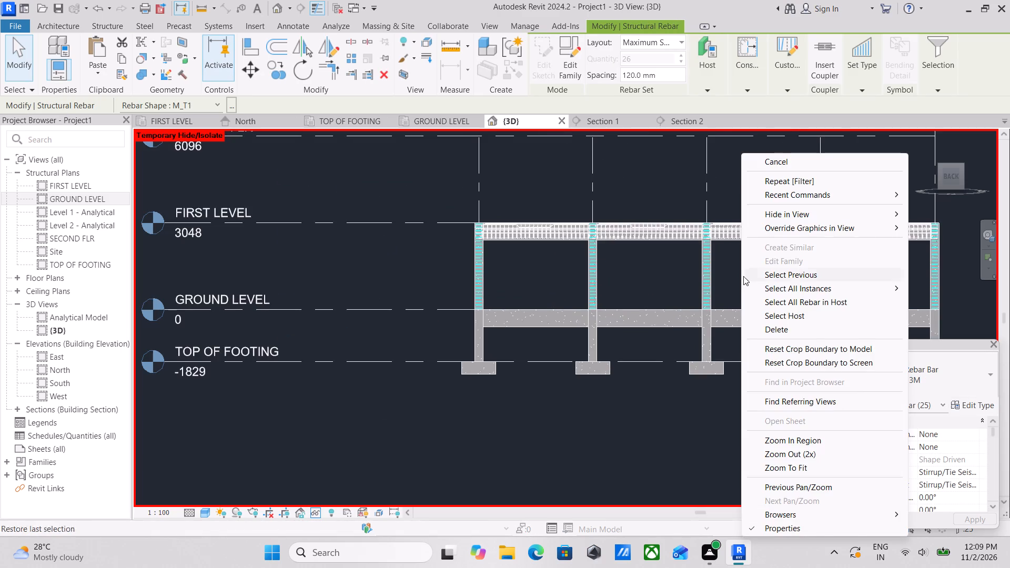
{"action": "left_click", "coordinate": [762, 328]}
{"action": "scroll", "coordinate": [726, 236], "scroll_direction": "down", "scroll_amount": 1}
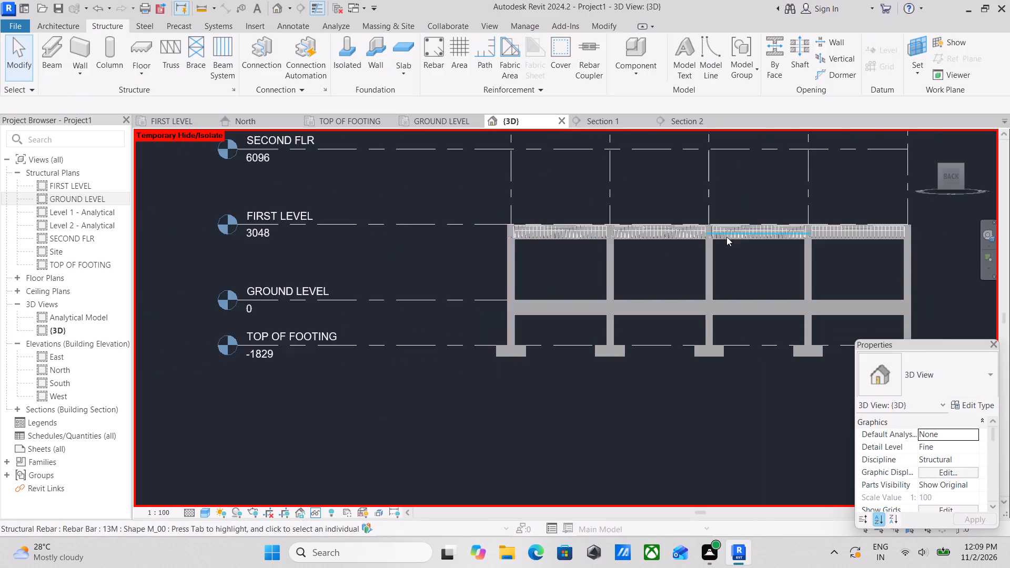
{"action": "scroll", "coordinate": [726, 237], "scroll_direction": "down", "scroll_amount": 3}
{"action": "scroll", "coordinate": [665, 259], "scroll_direction": "down", "scroll_amount": 1}
{"action": "key", "text": "Escape"}
Select all instances of the first-level slab's 13M rebar and temporarily hide them in the 3D view.
{"action": "scroll", "coordinate": [634, 267], "scroll_direction": "up", "scroll_amount": 1}
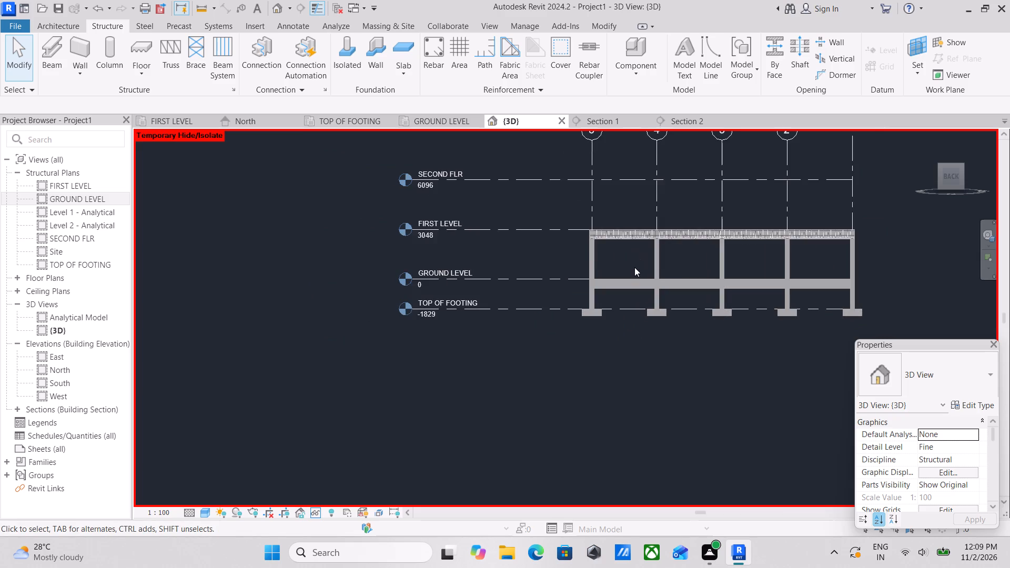
{"action": "middle_click_drag", "start_coordinate": [596, 262], "coordinate": [638, 345], "text": "shift"}
{"action": "scroll", "coordinate": [638, 345], "scroll_direction": "up", "scroll_amount": 4}
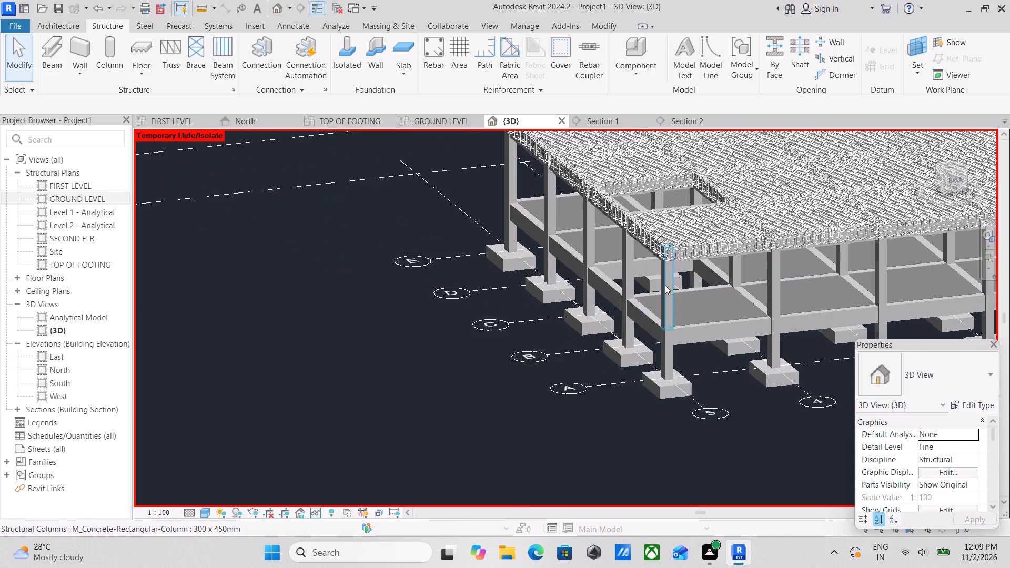
{"action": "scroll", "coordinate": [710, 241], "scroll_direction": "up", "scroll_amount": 2}
{"action": "scroll", "coordinate": [787, 198], "scroll_direction": "down", "scroll_amount": 2}
{"action": "middle_click_drag", "start_coordinate": [786, 200], "coordinate": [539, 306]}
{"action": "scroll", "coordinate": [539, 308], "scroll_direction": "up", "scroll_amount": 1}
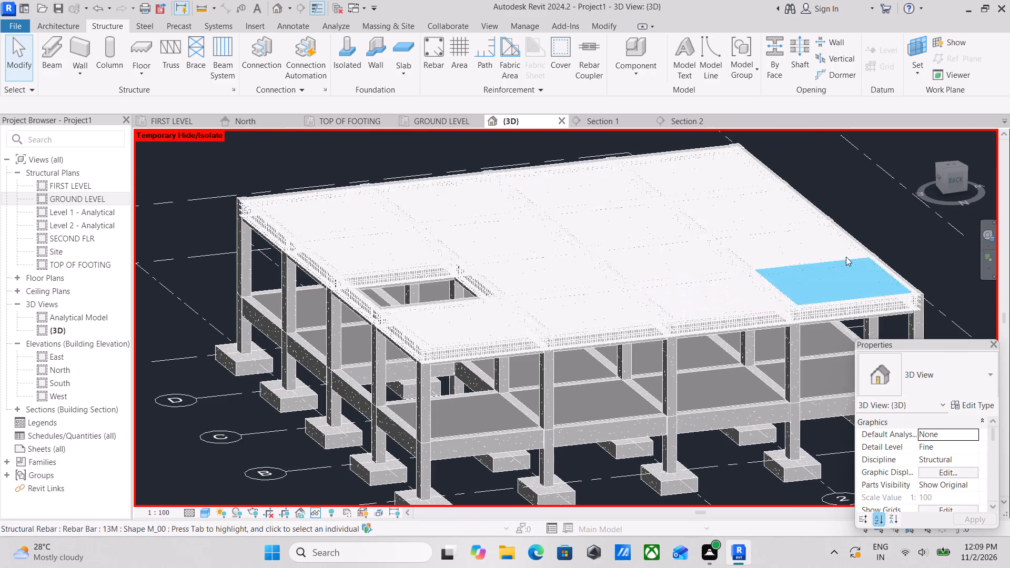
{"action": "scroll", "coordinate": [834, 280], "scroll_direction": "down", "scroll_amount": 2}
{"action": "left_click", "coordinate": [839, 283]}
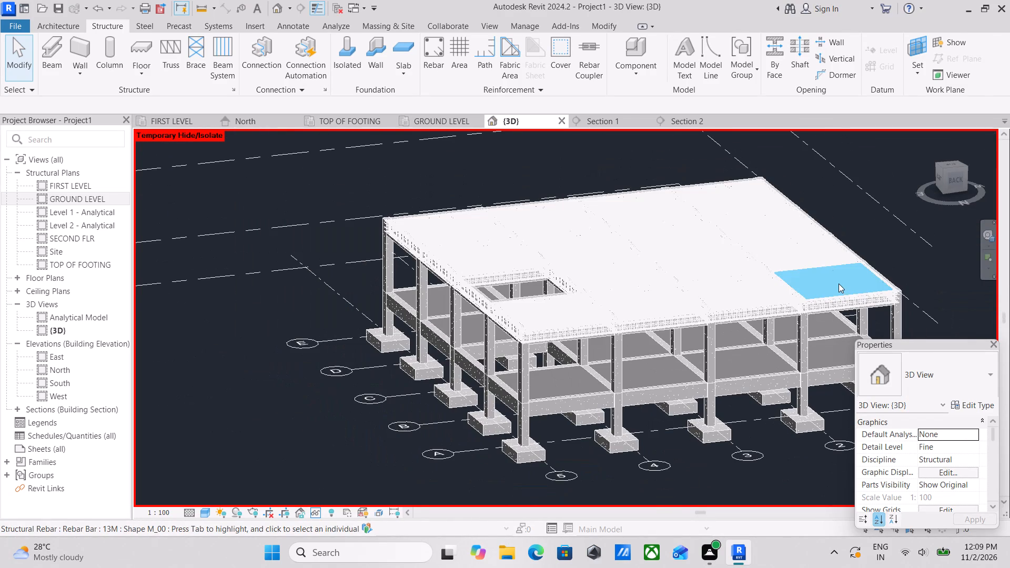
{"action": "type", "text": "SA"}
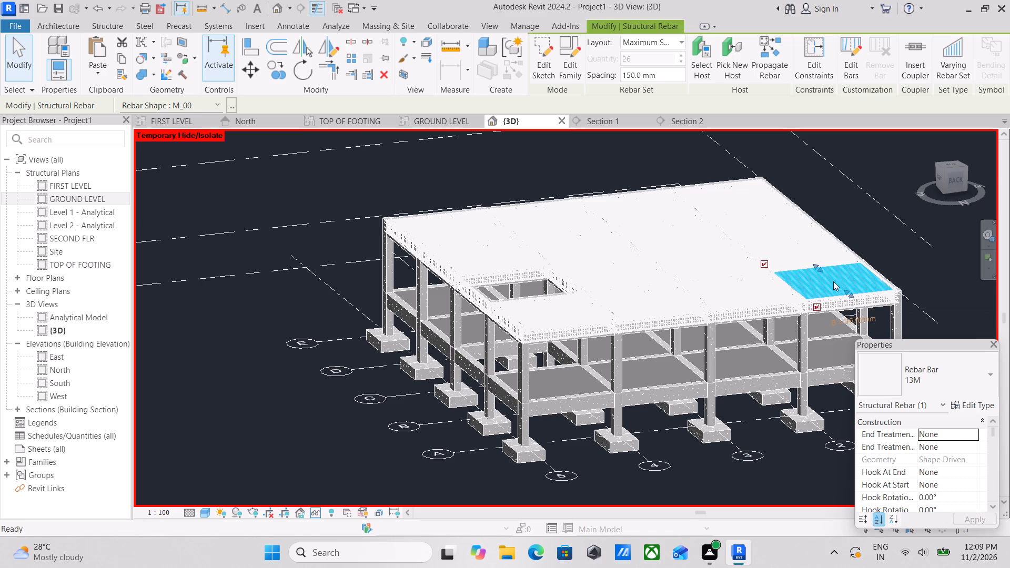
{"action": "scroll", "coordinate": [731, 292], "scroll_direction": "up", "scroll_amount": 4}
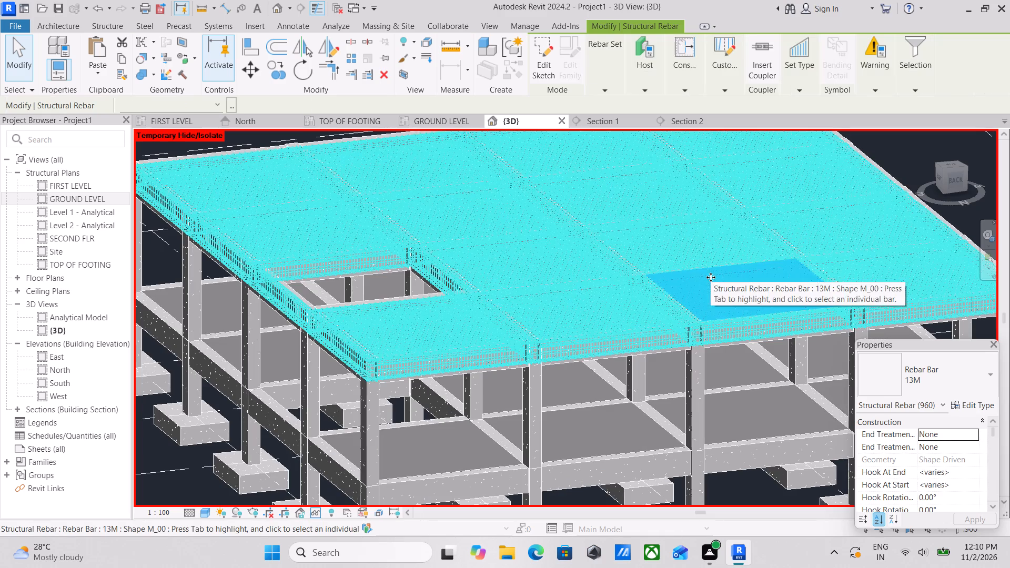
{"action": "type", "text": "HH"}
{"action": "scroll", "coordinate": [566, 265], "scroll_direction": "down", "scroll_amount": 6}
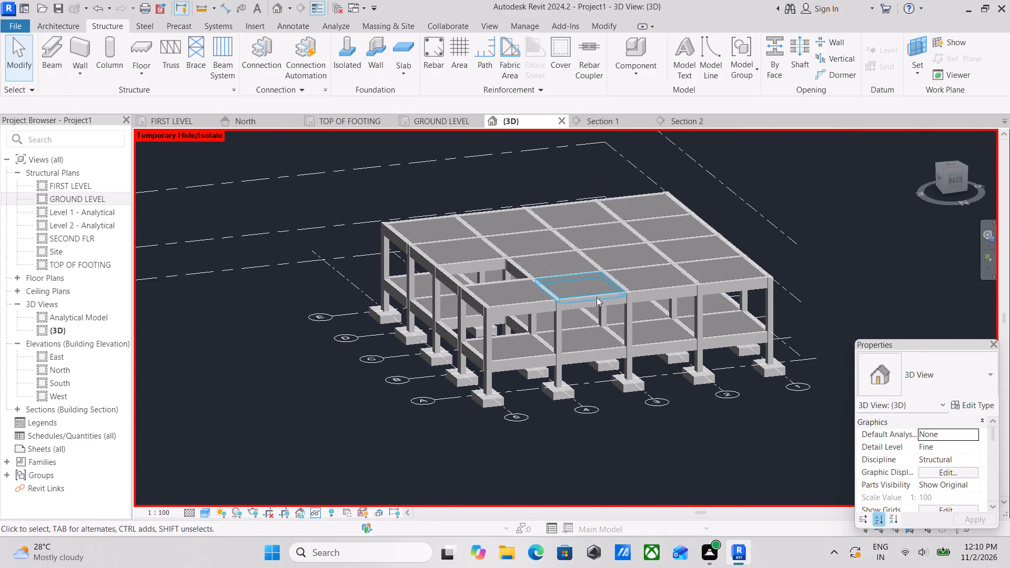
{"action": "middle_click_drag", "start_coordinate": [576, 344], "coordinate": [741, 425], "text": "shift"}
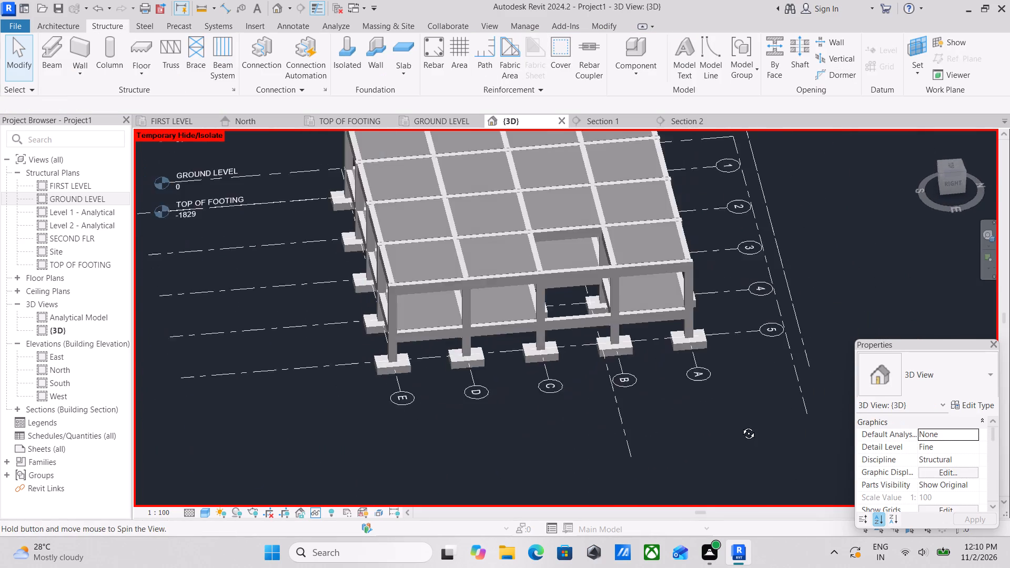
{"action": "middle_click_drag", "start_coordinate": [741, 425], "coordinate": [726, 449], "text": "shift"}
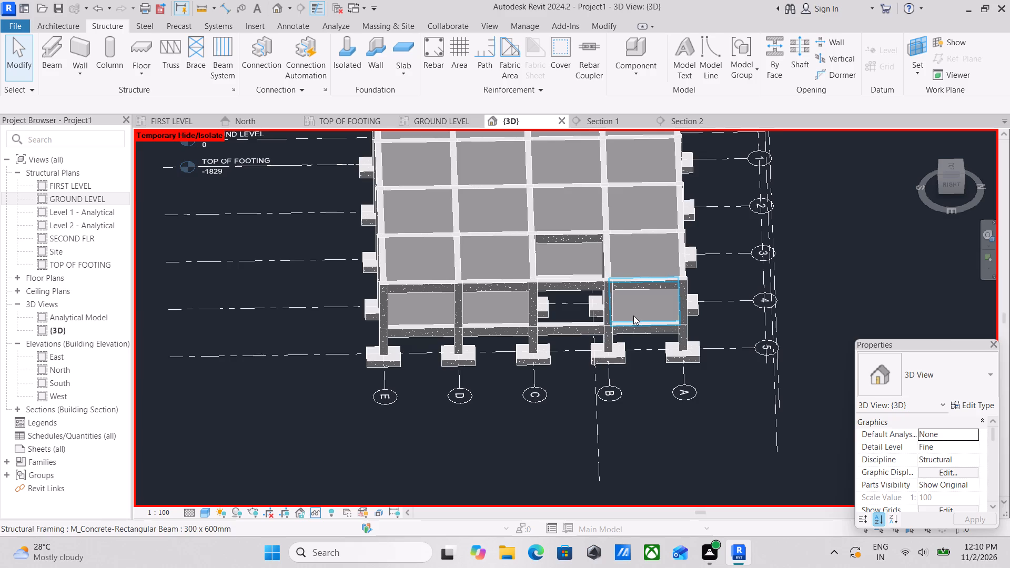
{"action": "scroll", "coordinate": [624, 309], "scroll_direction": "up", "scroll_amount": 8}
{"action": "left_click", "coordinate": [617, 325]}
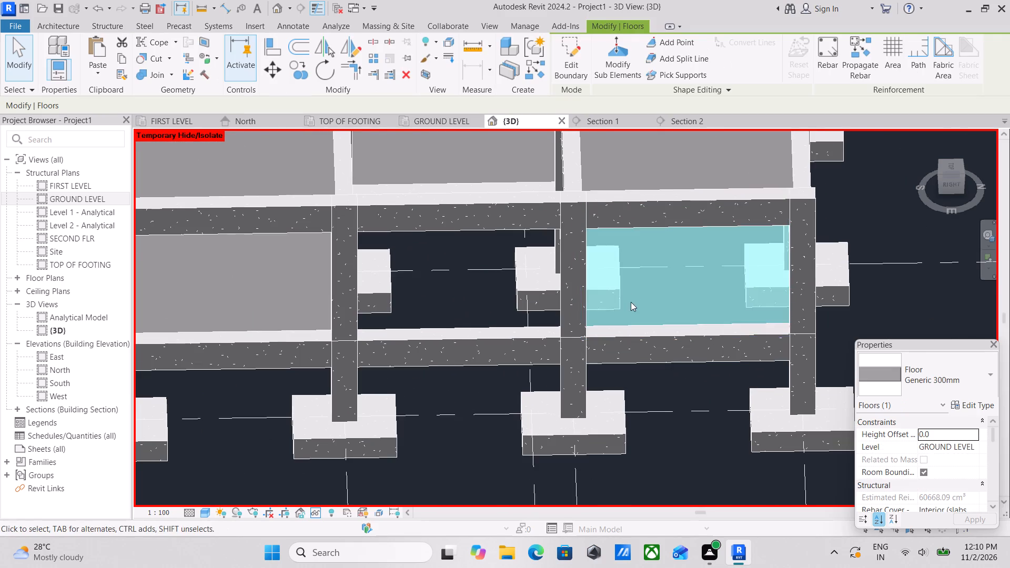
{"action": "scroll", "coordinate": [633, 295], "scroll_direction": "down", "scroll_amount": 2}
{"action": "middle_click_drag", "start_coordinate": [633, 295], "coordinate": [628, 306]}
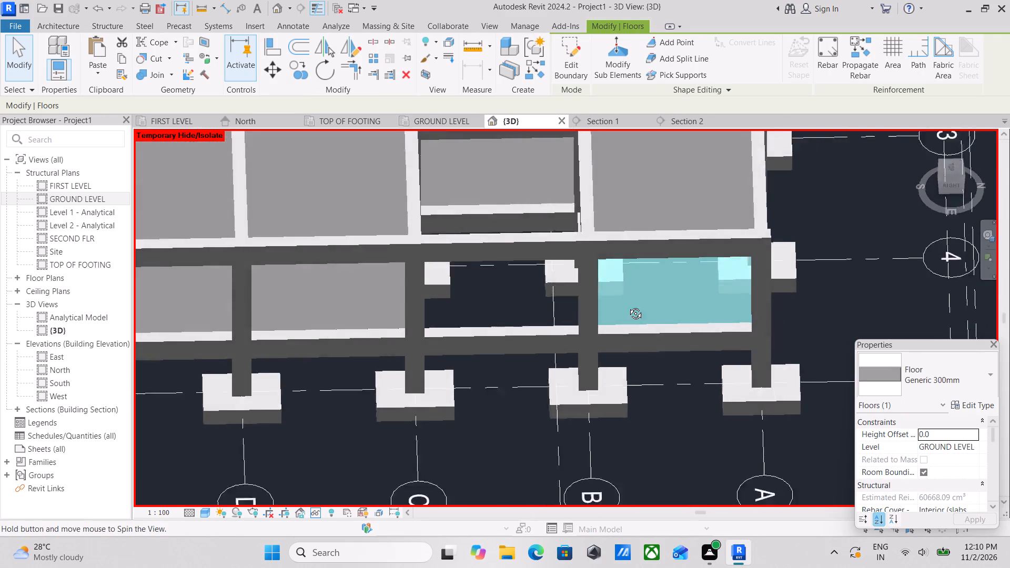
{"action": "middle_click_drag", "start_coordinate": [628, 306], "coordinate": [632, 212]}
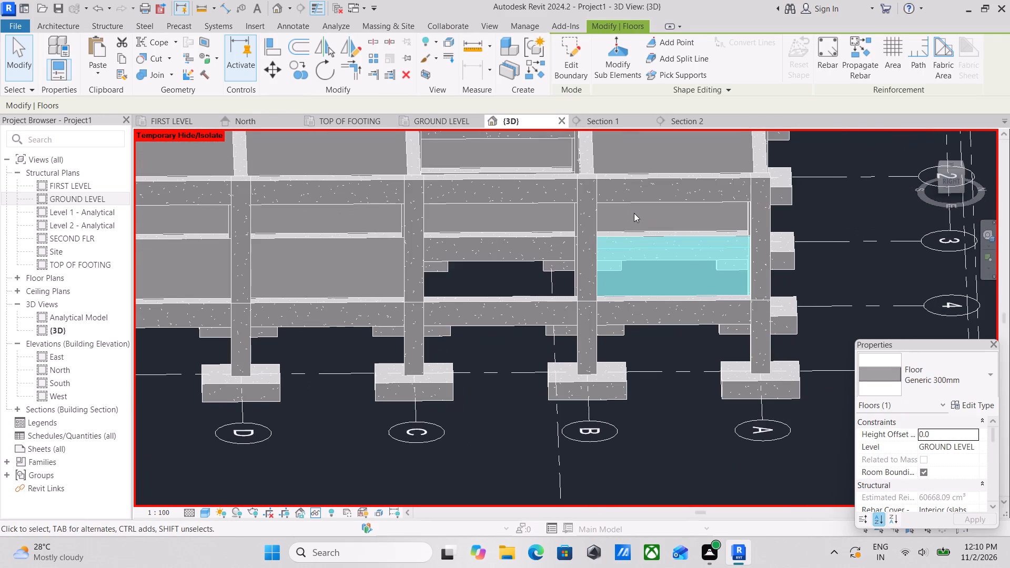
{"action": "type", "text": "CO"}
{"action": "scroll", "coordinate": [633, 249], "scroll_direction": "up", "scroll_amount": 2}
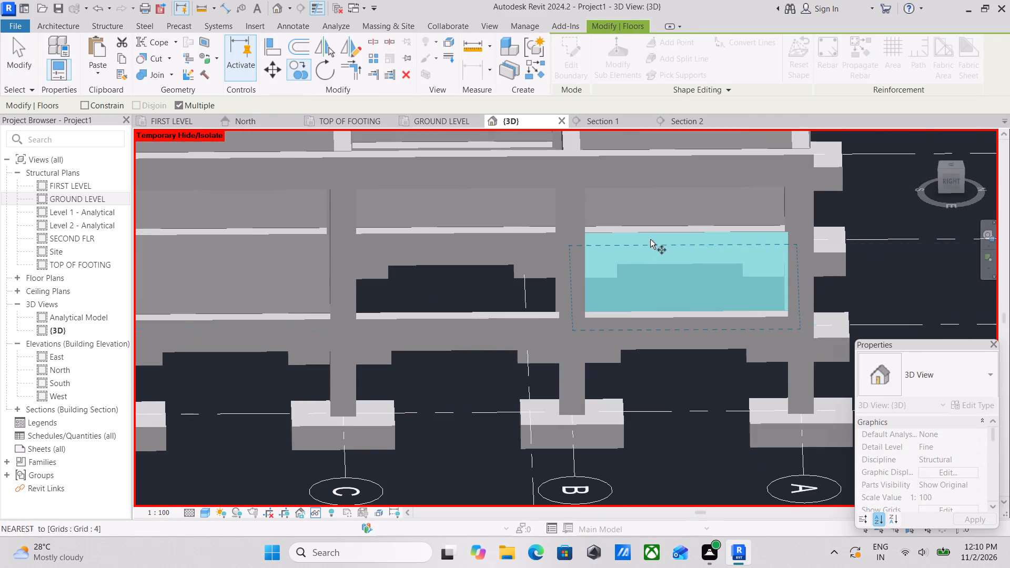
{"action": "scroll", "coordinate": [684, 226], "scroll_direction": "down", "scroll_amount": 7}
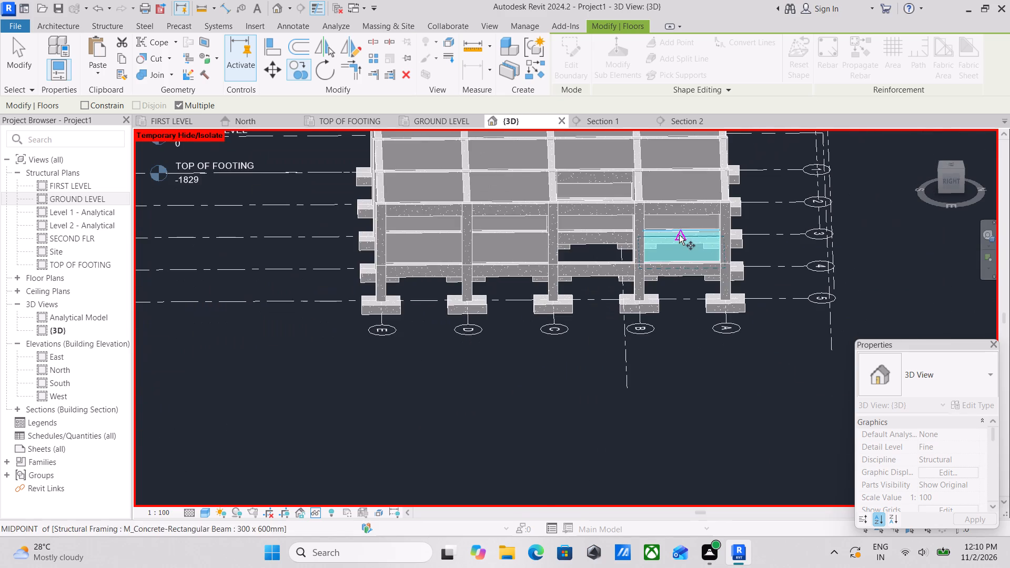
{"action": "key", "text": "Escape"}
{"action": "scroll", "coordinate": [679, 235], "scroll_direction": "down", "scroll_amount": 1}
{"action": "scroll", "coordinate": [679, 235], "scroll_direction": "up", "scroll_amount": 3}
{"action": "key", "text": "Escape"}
Copy the ground-level floor panel between grids A and B, 4 and 5, into the adjacent open bay between grids B and C.
{"action": "left_click", "coordinate": [635, 249]}
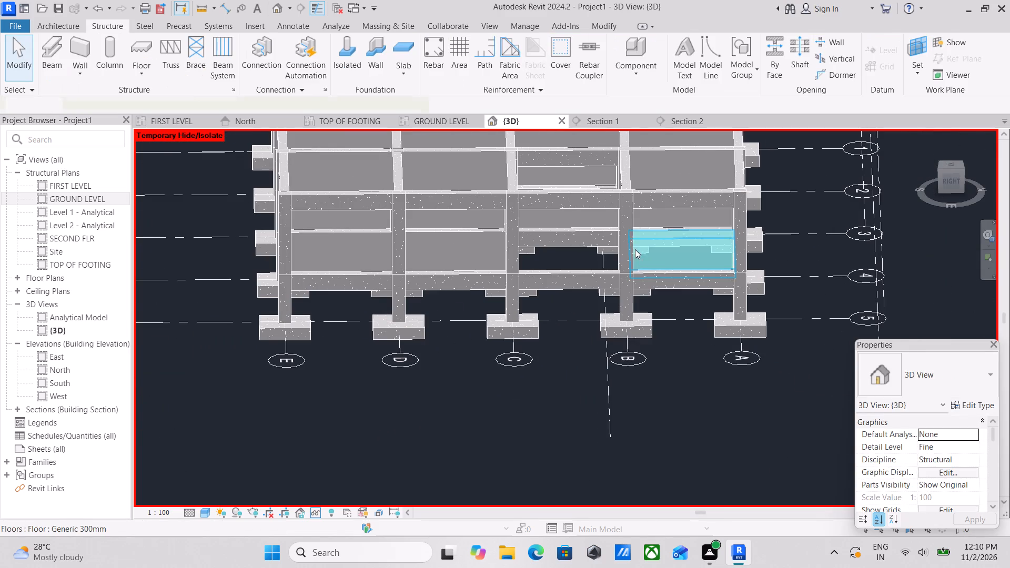
{"action": "scroll", "coordinate": [665, 252], "scroll_direction": "up", "scroll_amount": 3}
{"action": "middle_click_drag", "start_coordinate": [666, 253], "coordinate": [705, 350]}
{"action": "type", "text": "CO"}
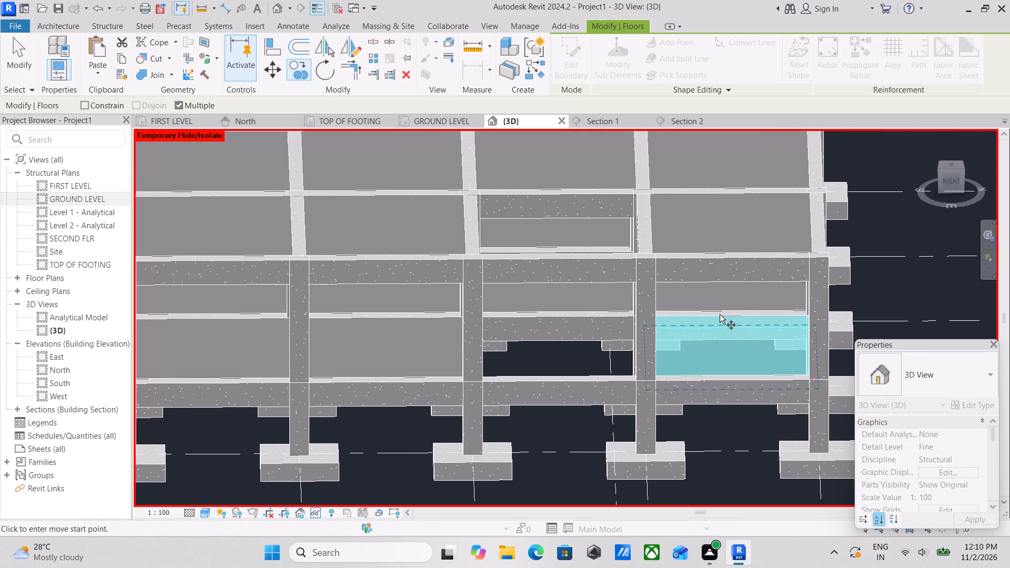
{"action": "scroll", "coordinate": [718, 316], "scroll_direction": "down", "scroll_amount": 1}
{"action": "left_click", "coordinate": [719, 317]}
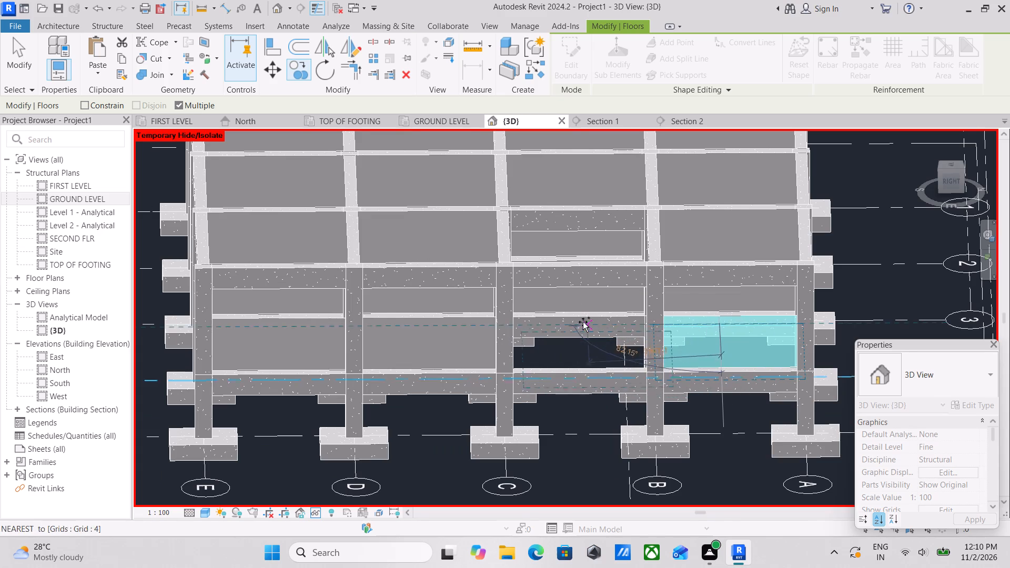
{"action": "left_click", "coordinate": [574, 316]}
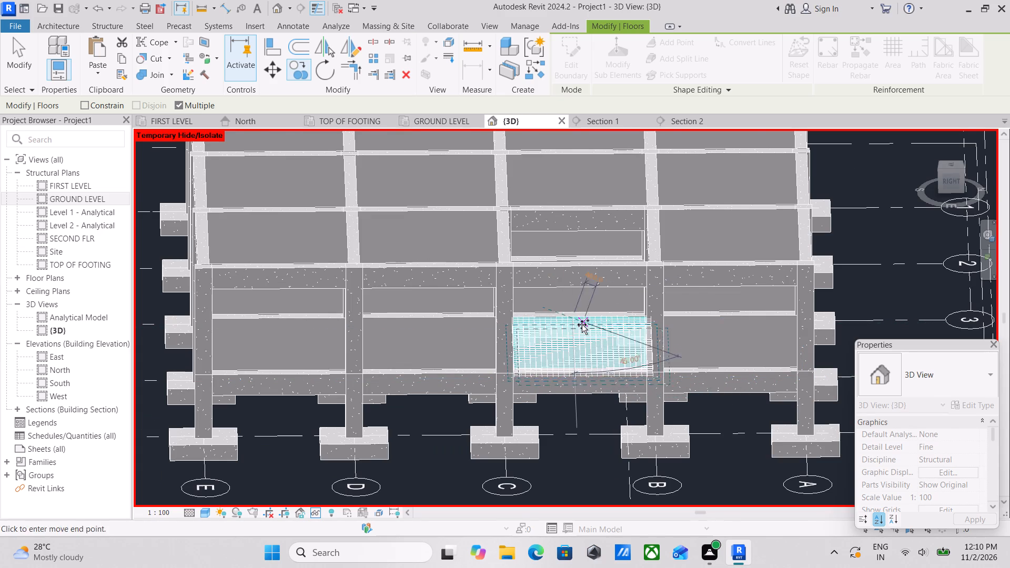
{"action": "scroll", "coordinate": [583, 328], "scroll_direction": "down", "scroll_amount": 2}
{"action": "key", "text": "Escape"}
{"action": "key", "text": "Escape"}
Select all instances of the copied floor panel's 13M rebar and temporarily hide them in the 3D view.
{"action": "scroll", "coordinate": [604, 336], "scroll_direction": "up", "scroll_amount": 3}
{"action": "left_click", "coordinate": [573, 347]}
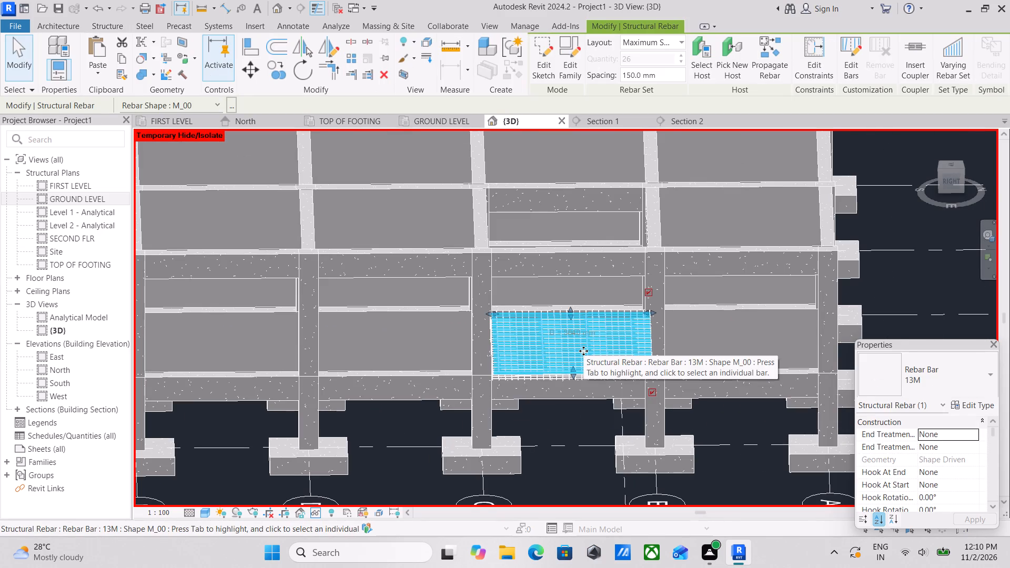
{"action": "scroll", "coordinate": [583, 351], "scroll_direction": "down", "scroll_amount": 2}
{"action": "type", "text": "SA"}
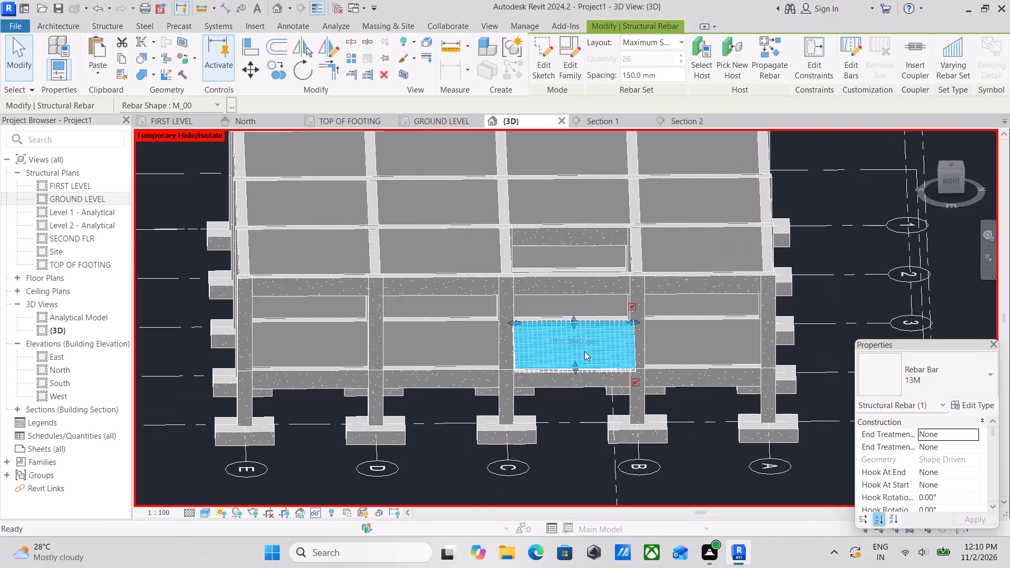
{"action": "type", "text": "HH"}
{"action": "scroll", "coordinate": [584, 351], "scroll_direction": "down", "scroll_amount": 2}
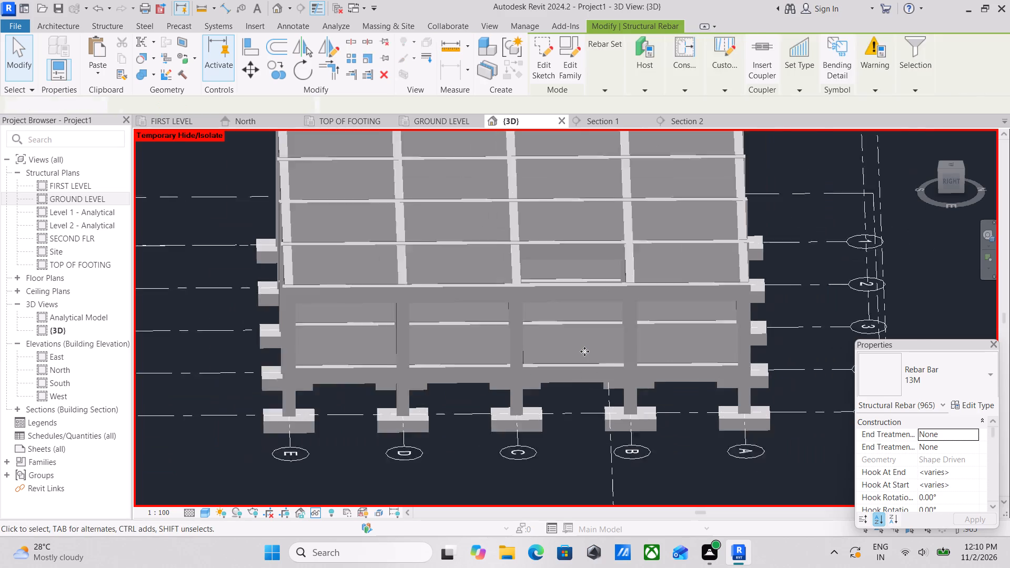
Nudge the copied ground-level floor panel between grids B and C, 4 and 5, toward grid C to close the gap at the beam.
{"action": "middle_click_drag", "start_coordinate": [576, 340], "coordinate": [563, 428]}
{"action": "scroll", "coordinate": [568, 398], "scroll_direction": "up", "scroll_amount": 1}
{"action": "scroll", "coordinate": [610, 270], "scroll_direction": "down", "scroll_amount": 2}
{"action": "middle_click_drag", "start_coordinate": [613, 311], "coordinate": [623, 516], "text": "shift"}
{"action": "scroll", "coordinate": [579, 304], "scroll_direction": "up", "scroll_amount": 3}
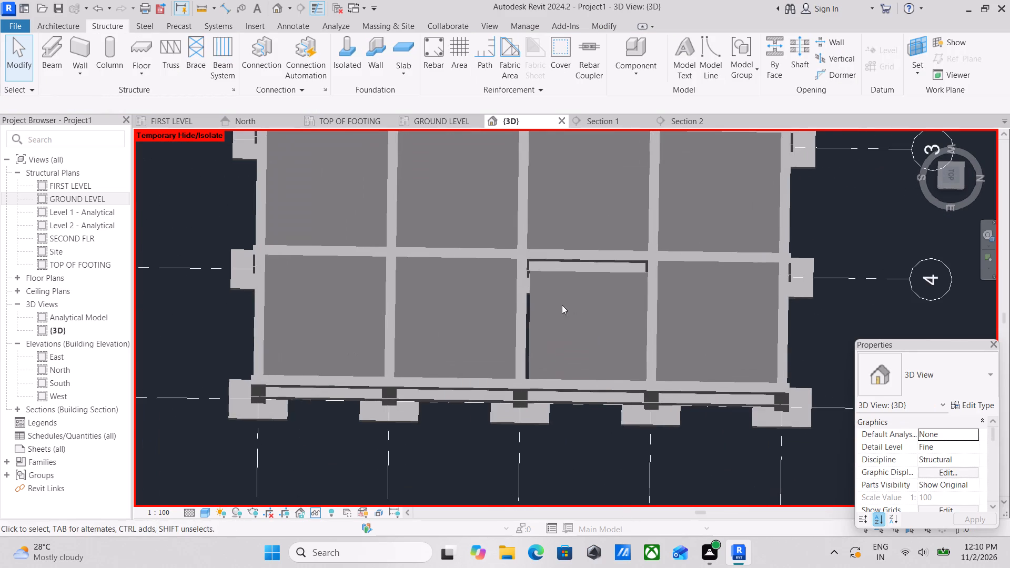
{"action": "left_click", "coordinate": [949, 177]}
{"action": "scroll", "coordinate": [669, 359], "scroll_direction": "up", "scroll_amount": 4}
{"action": "scroll", "coordinate": [544, 303], "scroll_direction": "up", "scroll_amount": 7}
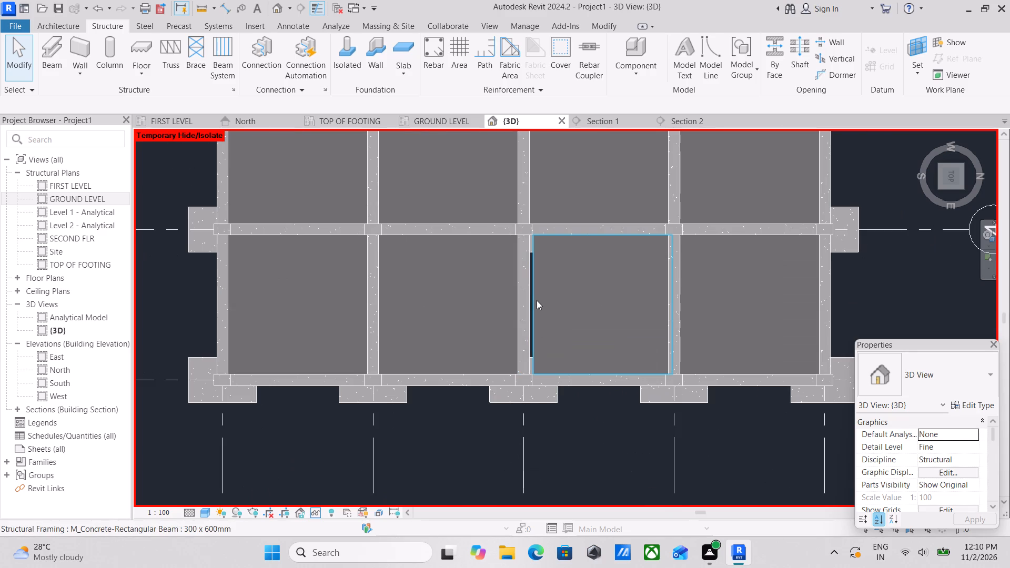
{"action": "left_click", "coordinate": [537, 300]}
{"action": "scroll", "coordinate": [537, 300], "scroll_direction": "up", "scroll_amount": 3}
{"action": "key", "text": "Left"}
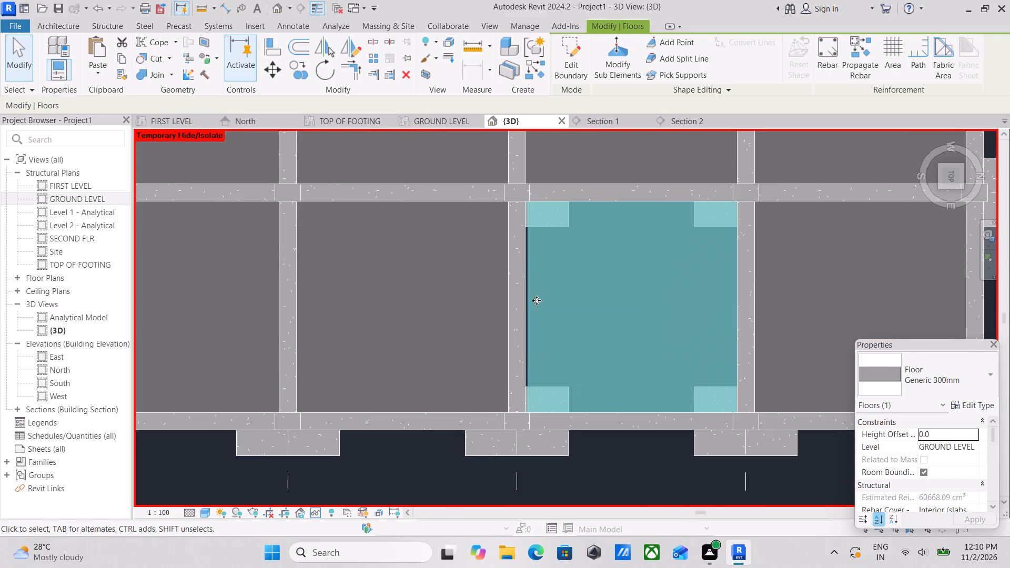
{"action": "key", "text": "Left"}
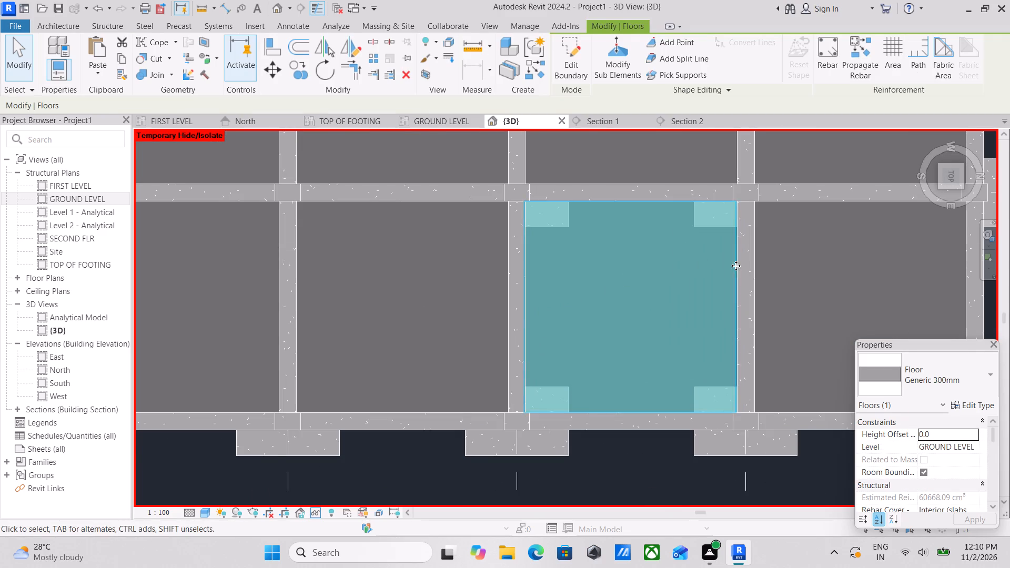
{"action": "scroll", "coordinate": [737, 266], "scroll_direction": "up", "scroll_amount": 2}
{"action": "key", "text": "Escape"}
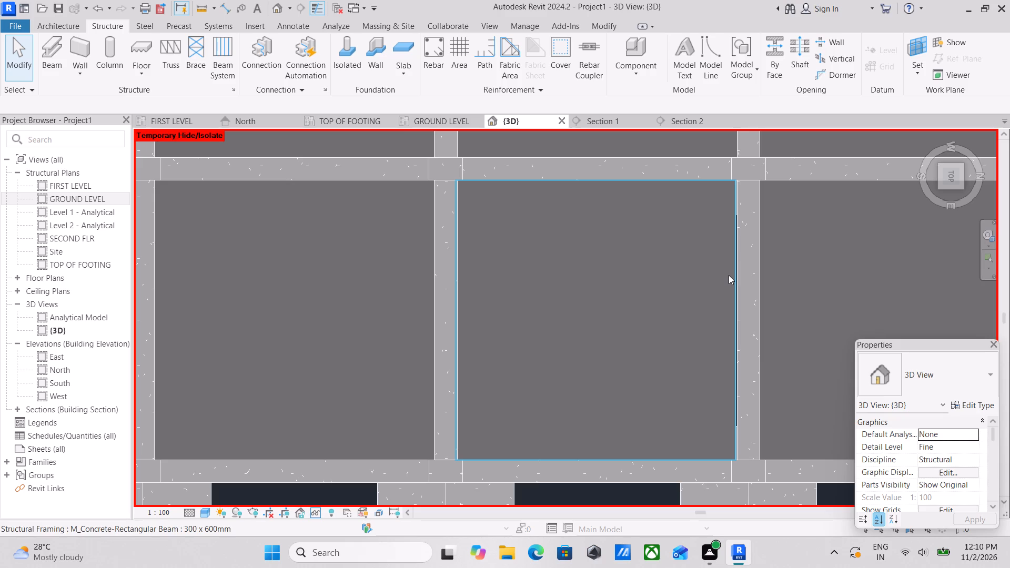
{"action": "scroll", "coordinate": [729, 275], "scroll_direction": "down", "scroll_amount": 8}
{"action": "key", "text": "Escape"}
Examine the frame, floor panels and remaining upper-level opening in 3D from several sides.
{"action": "scroll", "coordinate": [595, 258], "scroll_direction": "down", "scroll_amount": 3}
{"action": "middle_click_drag", "start_coordinate": [601, 280], "coordinate": [607, 242], "text": "shift"}
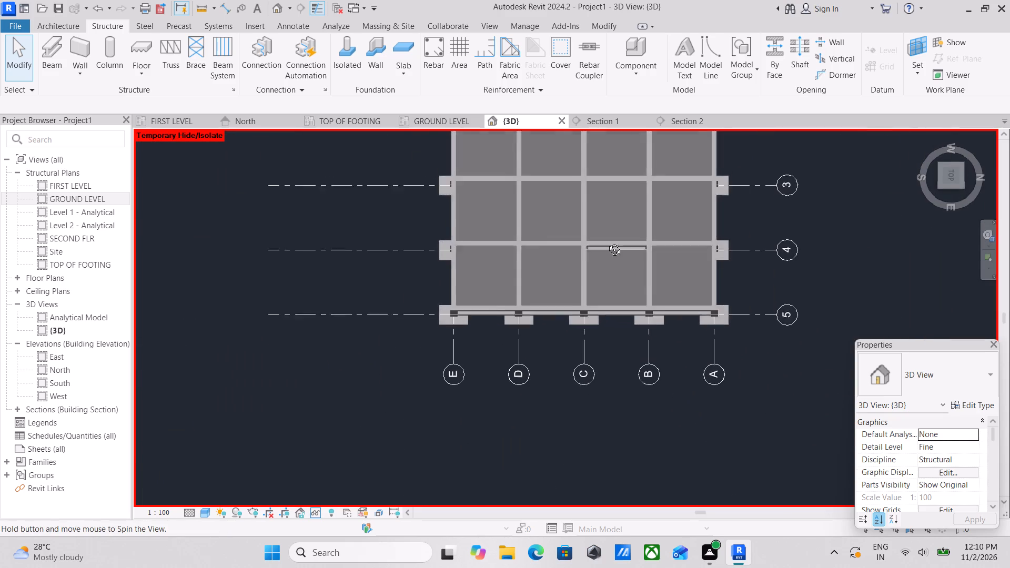
{"action": "middle_click_drag", "start_coordinate": [607, 242], "coordinate": [655, 85], "text": "shift"}
{"action": "middle_click_drag", "start_coordinate": [603, 302], "coordinate": [545, 94], "text": "shift"}
{"action": "middle_click_drag", "start_coordinate": [630, 283], "coordinate": [631, 285], "text": "shift"}
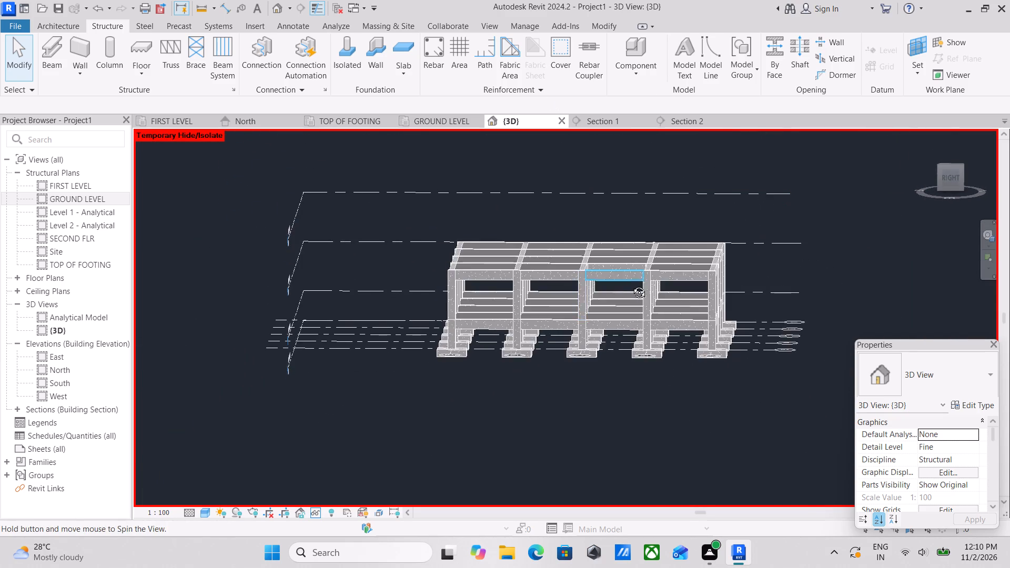
{"action": "middle_click_drag", "start_coordinate": [631, 285], "coordinate": [640, 436], "text": "shift"}
{"action": "scroll", "coordinate": [640, 436], "scroll_direction": "up", "scroll_amount": 1, "text": "shift"}
{"action": "scroll", "coordinate": [725, 276], "scroll_direction": "up", "scroll_amount": 4}
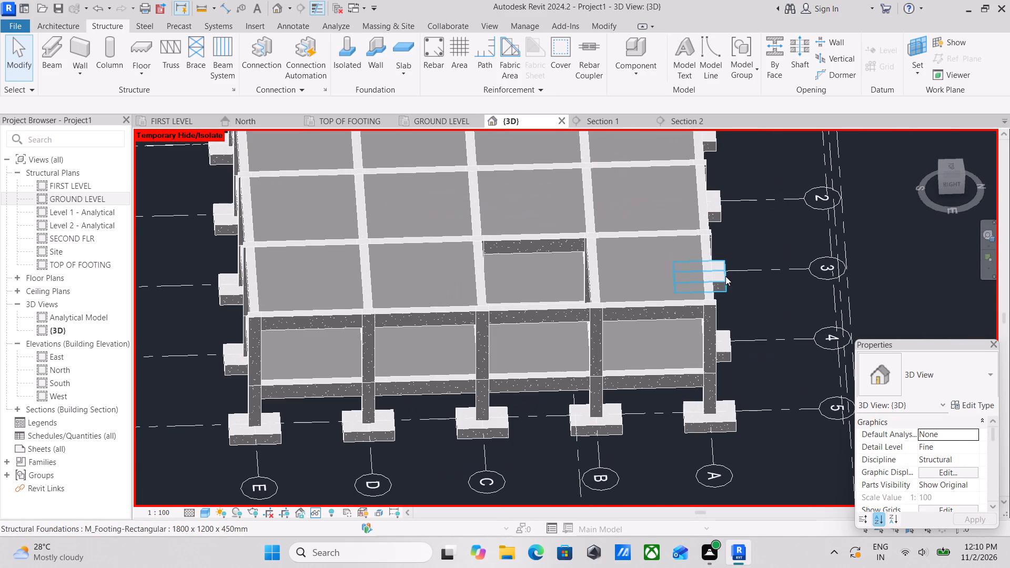
{"action": "scroll", "coordinate": [725, 277], "scroll_direction": "down", "scroll_amount": 2}
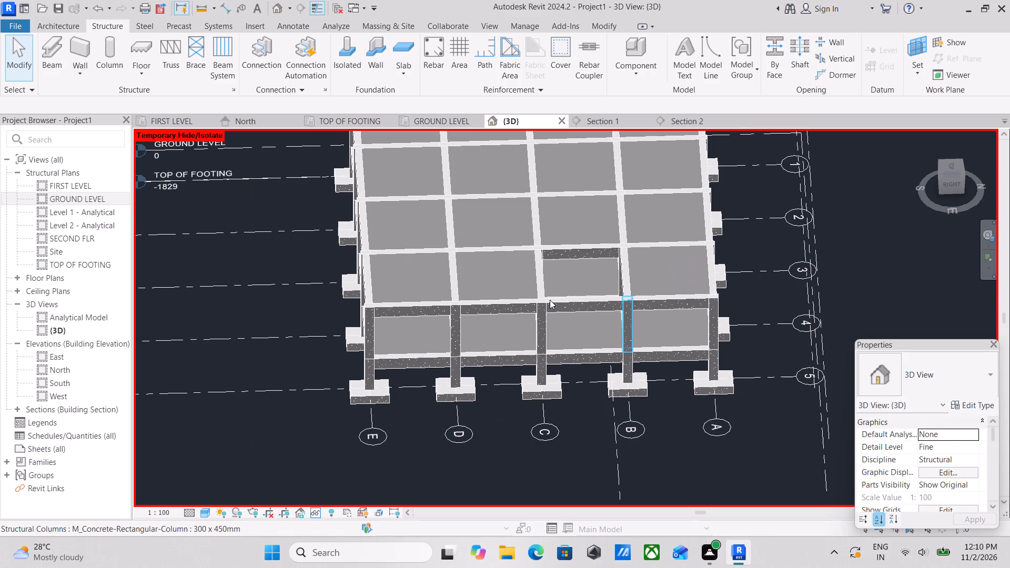
{"action": "scroll", "coordinate": [542, 363], "scroll_direction": "up", "scroll_amount": 2}
{"action": "scroll", "coordinate": [578, 323], "scroll_direction": "up", "scroll_amount": 3}
{"action": "scroll", "coordinate": [578, 323], "scroll_direction": "down", "scroll_amount": 2}
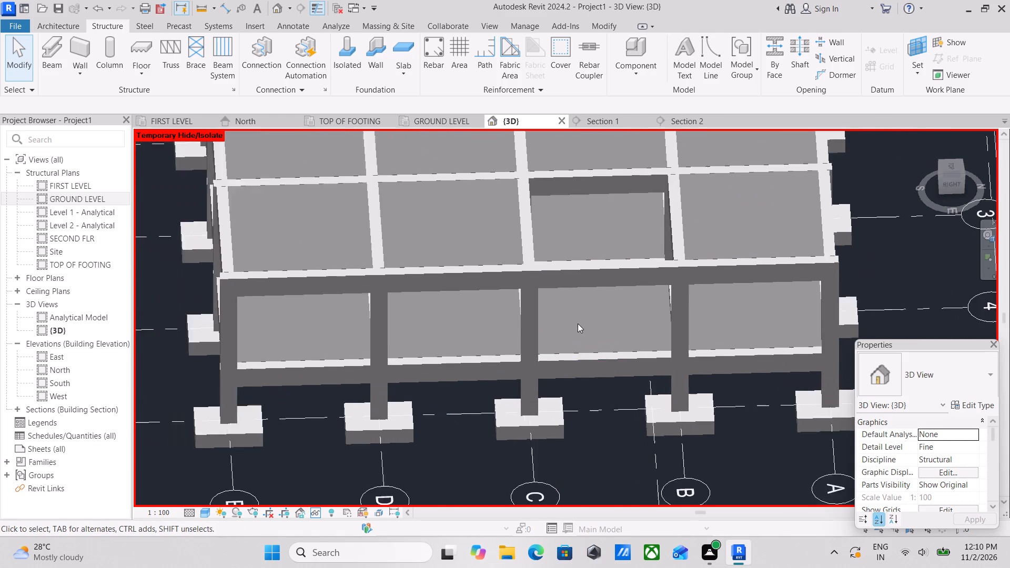
{"action": "scroll", "coordinate": [578, 323], "scroll_direction": "down", "scroll_amount": 1}
{"action": "middle_click_drag", "start_coordinate": [585, 322], "coordinate": [480, 263], "text": "shift"}
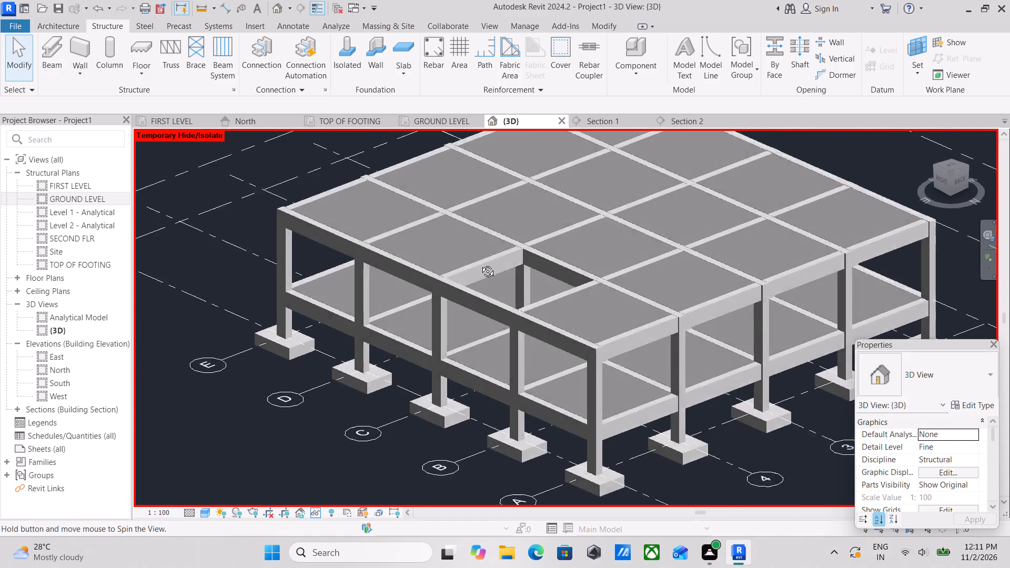
{"action": "middle_click_drag", "start_coordinate": [480, 263], "coordinate": [477, 268], "text": "shift"}
{"action": "scroll", "coordinate": [501, 272], "scroll_direction": "down", "scroll_amount": 2, "text": "shift"}
{"action": "middle_click_drag", "start_coordinate": [503, 273], "coordinate": [590, 255], "text": "shift"}
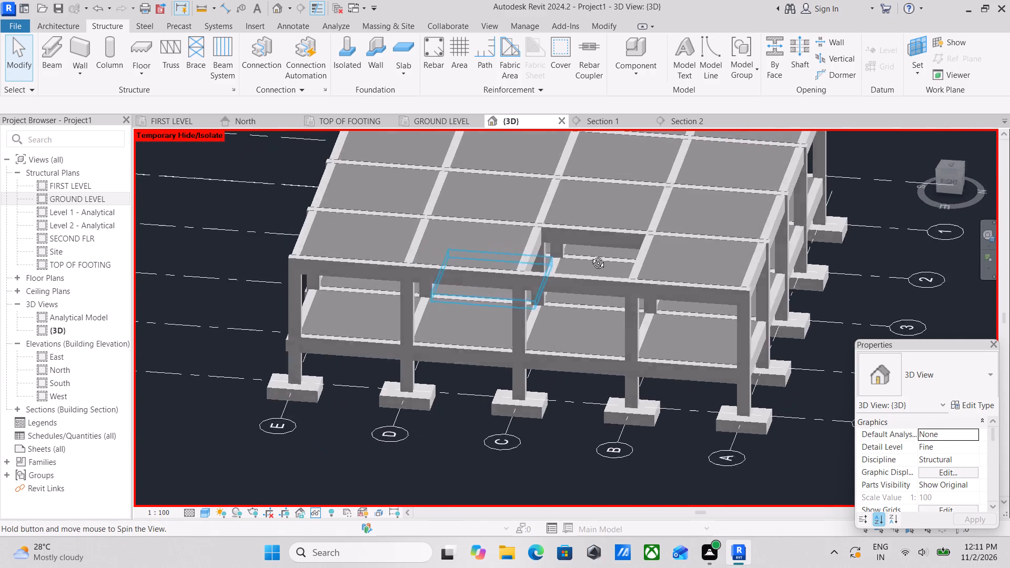
{"action": "middle_click_drag", "start_coordinate": [590, 255], "coordinate": [614, 370], "text": "shift"}
{"action": "scroll", "coordinate": [617, 203], "scroll_direction": "down", "scroll_amount": 3}
{"action": "middle_click_drag", "start_coordinate": [617, 203], "coordinate": [628, 306]}
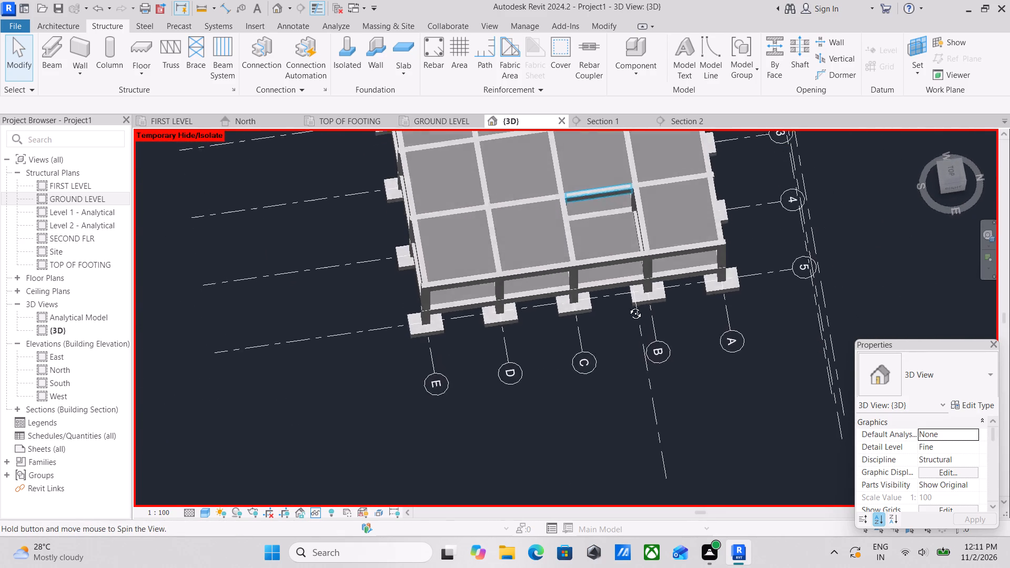
{"action": "middle_click_drag", "start_coordinate": [628, 306], "coordinate": [554, 290]}
{"action": "scroll", "coordinate": [598, 349], "scroll_direction": "up", "scroll_amount": 2}
{"action": "scroll", "coordinate": [698, 358], "scroll_direction": "up", "scroll_amount": 1}
{"action": "middle_click_drag", "start_coordinate": [693, 353], "coordinate": [537, 421], "text": "shift"}
{"action": "scroll", "coordinate": [514, 332], "scroll_direction": "down", "scroll_amount": 2}
{"action": "middle_click", "coordinate": [510, 332]}
{"action": "middle_click_drag", "start_coordinate": [400, 389], "coordinate": [399, 381]}
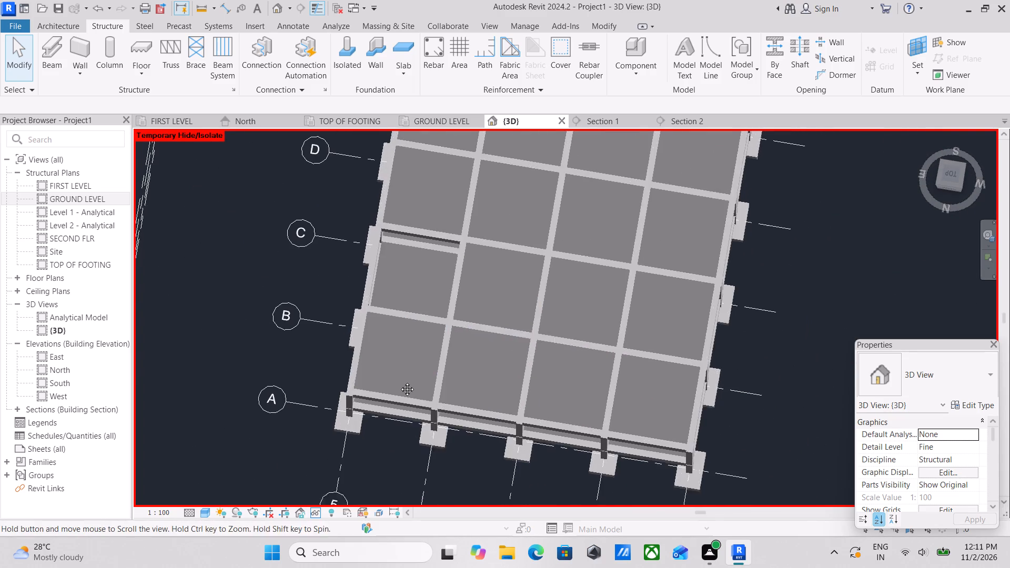
{"action": "middle_click_drag", "start_coordinate": [399, 381], "coordinate": [464, 234]}
{"action": "scroll", "coordinate": [467, 235], "scroll_direction": "up", "scroll_amount": 1, "text": "shift"}
{"action": "scroll", "coordinate": [474, 429], "scroll_direction": "up", "scroll_amount": 1}
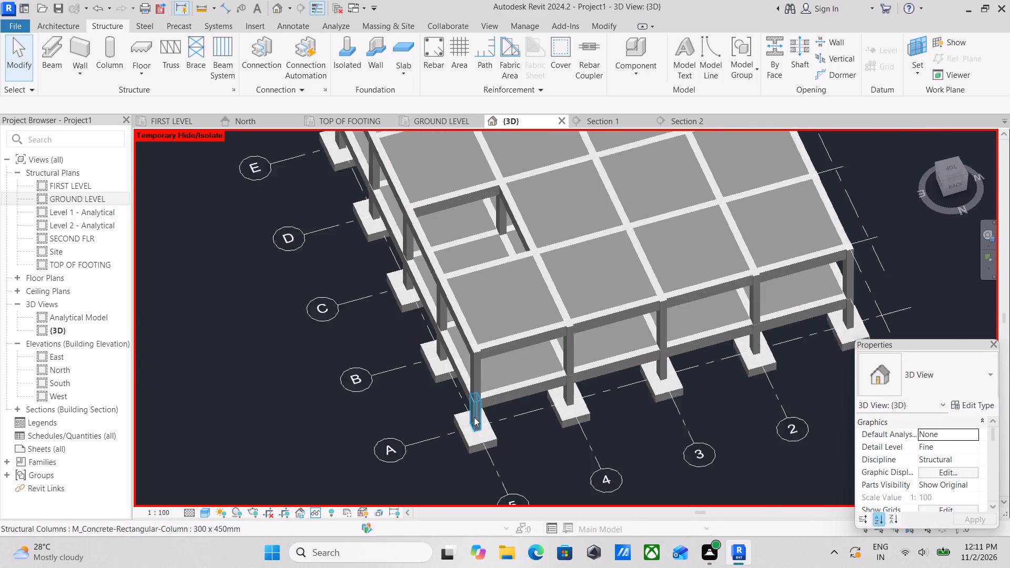
{"action": "scroll", "coordinate": [474, 417], "scroll_direction": "up", "scroll_amount": 1}
{"action": "scroll", "coordinate": [477, 337], "scroll_direction": "down", "scroll_amount": 2}
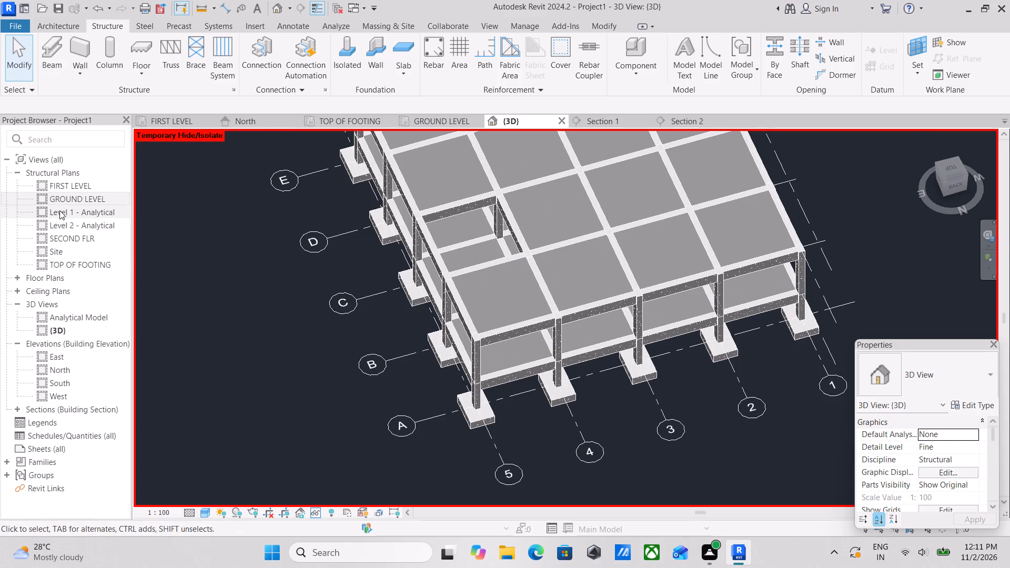
In the FIRST LEVEL plan, draw a short horizontal building section through the column at grids 3 and E.
{"action": "double_click", "coordinate": [58, 182]}
{"action": "scroll", "coordinate": [396, 267], "scroll_direction": "up", "scroll_amount": 2}
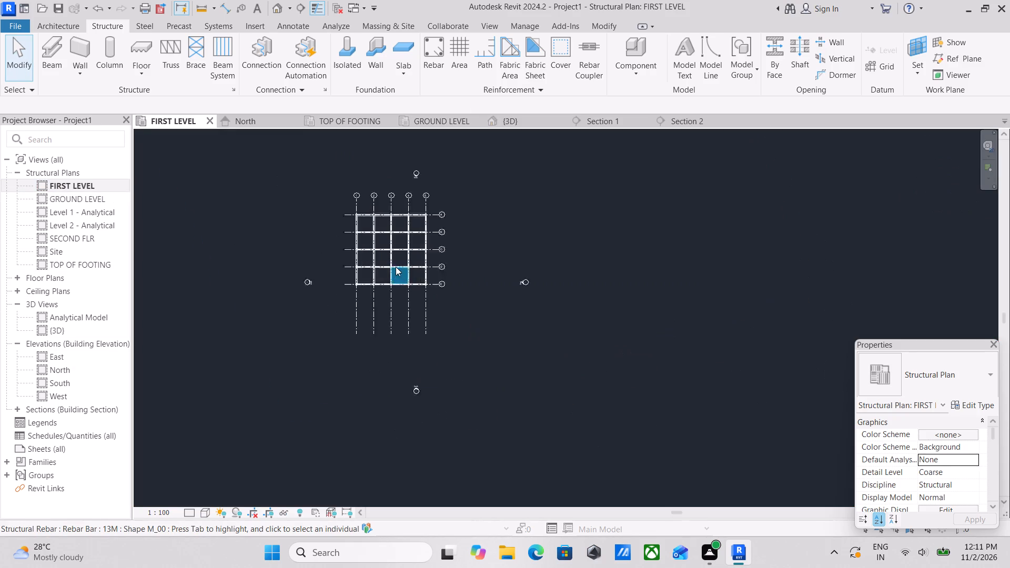
{"action": "scroll", "coordinate": [396, 267], "scroll_direction": "up", "scroll_amount": 19}
{"action": "scroll", "coordinate": [300, 283], "scroll_direction": "down", "scroll_amount": 4}
{"action": "middle_click_drag", "start_coordinate": [300, 283], "coordinate": [166, 257]}
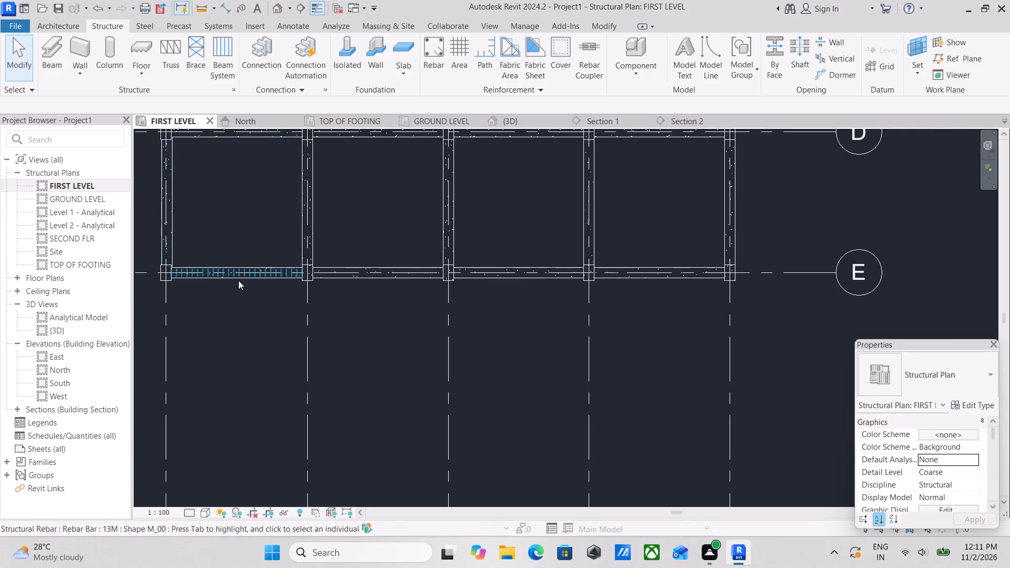
{"action": "scroll", "coordinate": [396, 289], "scroll_direction": "up", "scroll_amount": 4}
{"action": "middle_click_drag", "start_coordinate": [454, 272], "coordinate": [460, 297]}
{"action": "scroll", "coordinate": [553, 247], "scroll_direction": "up", "scroll_amount": 3}
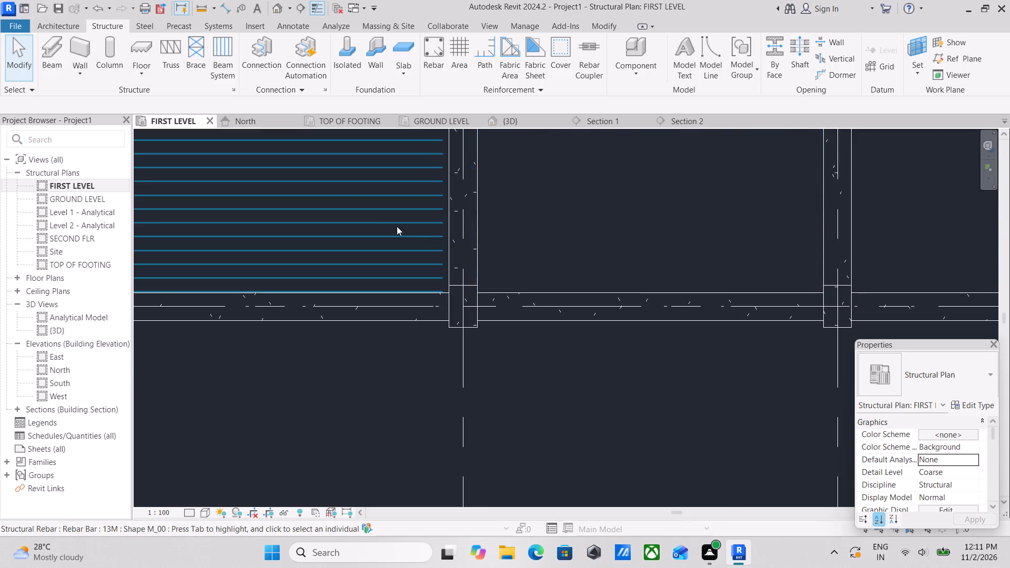
{"action": "scroll", "coordinate": [389, 224], "scroll_direction": "down", "scroll_amount": 1}
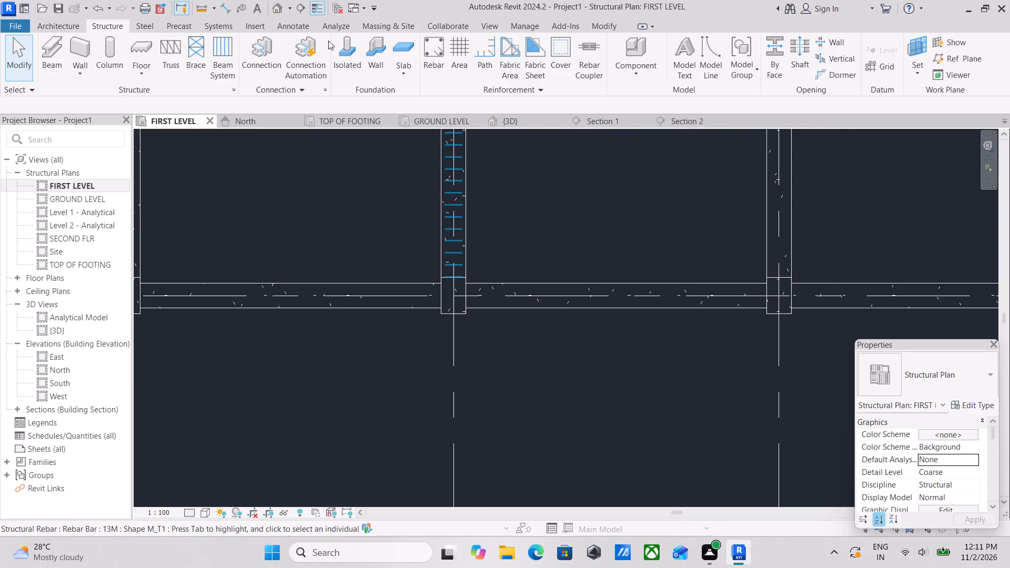
{"action": "left_click", "coordinate": [301, 4]}
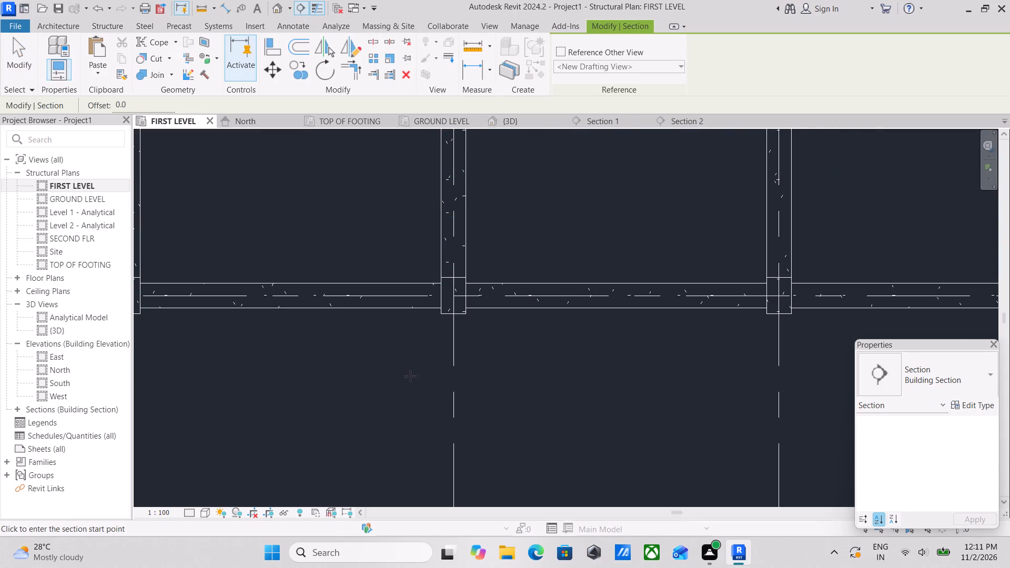
{"action": "scroll", "coordinate": [433, 391], "scroll_direction": "up", "scroll_amount": 4}
{"action": "scroll", "coordinate": [417, 258], "scroll_direction": "up", "scroll_amount": 7}
{"action": "left_click", "coordinate": [423, 196]}
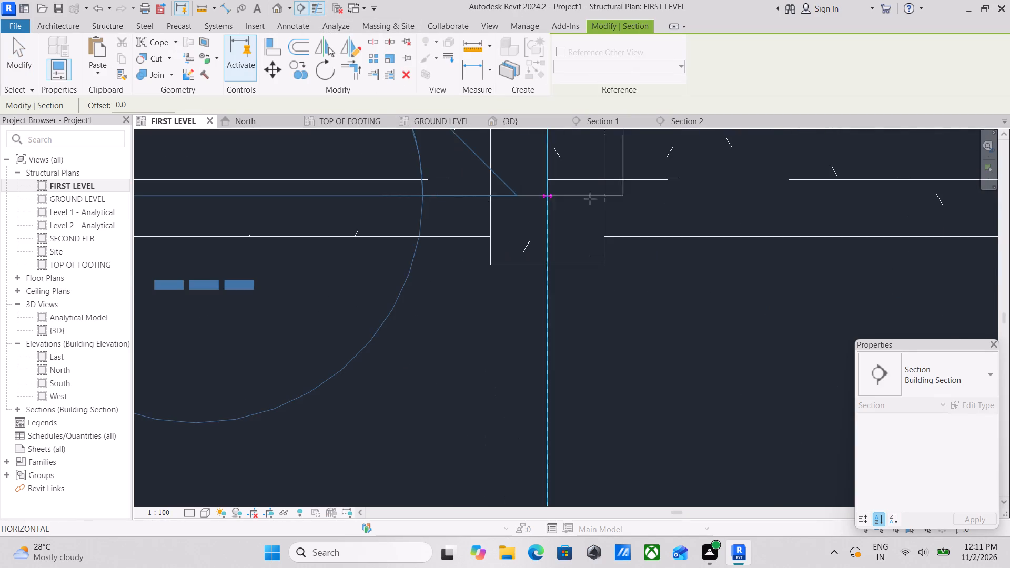
{"action": "middle_click_drag", "start_coordinate": [741, 197], "coordinate": [661, 260]}
{"action": "scroll", "coordinate": [752, 263], "scroll_direction": "down", "scroll_amount": 3}
{"action": "middle_click_drag", "start_coordinate": [743, 270], "coordinate": [664, 320]}
{"action": "scroll", "coordinate": [702, 329], "scroll_direction": "down", "scroll_amount": 2}
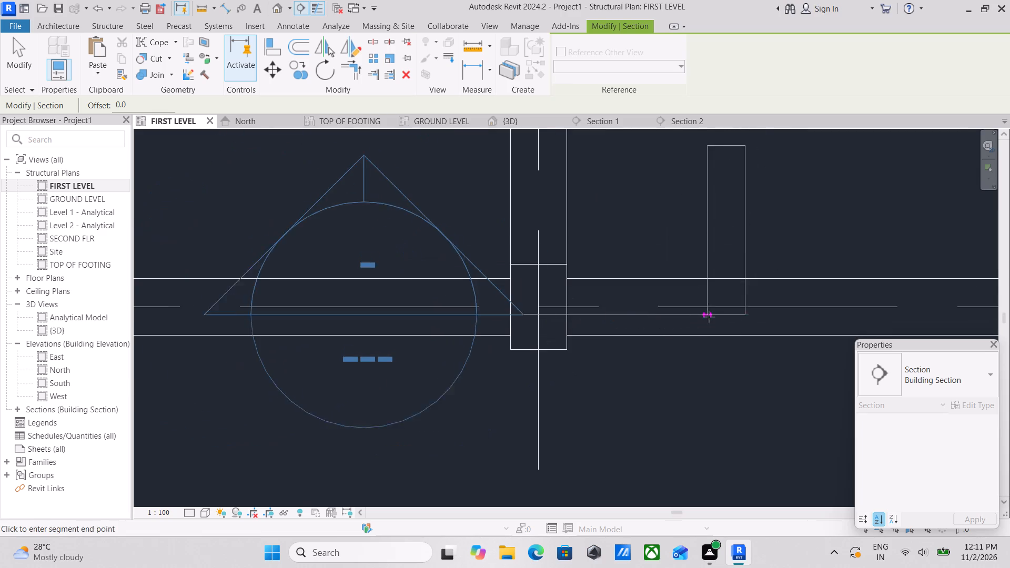
{"action": "left_click", "coordinate": [734, 311]}
Tighten the new section around the column by reducing its view depth and crop width and shortening its section line.
{"action": "scroll", "coordinate": [635, 288], "scroll_direction": "down", "scroll_amount": 3}
{"action": "middle_click_drag", "start_coordinate": [610, 291], "coordinate": [648, 410]}
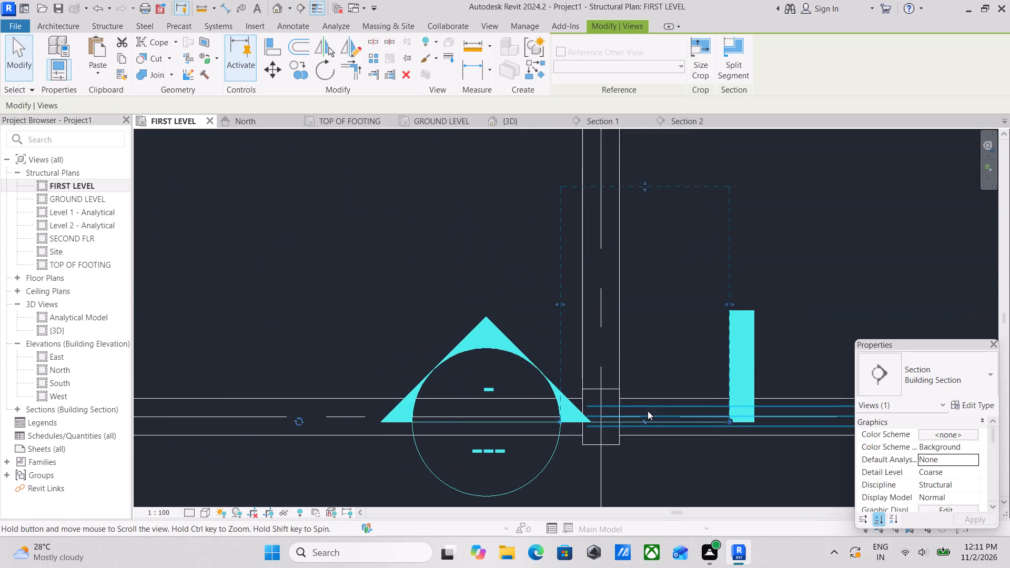
{"action": "left_click_drag", "start_coordinate": [643, 188], "coordinate": [650, 297]}
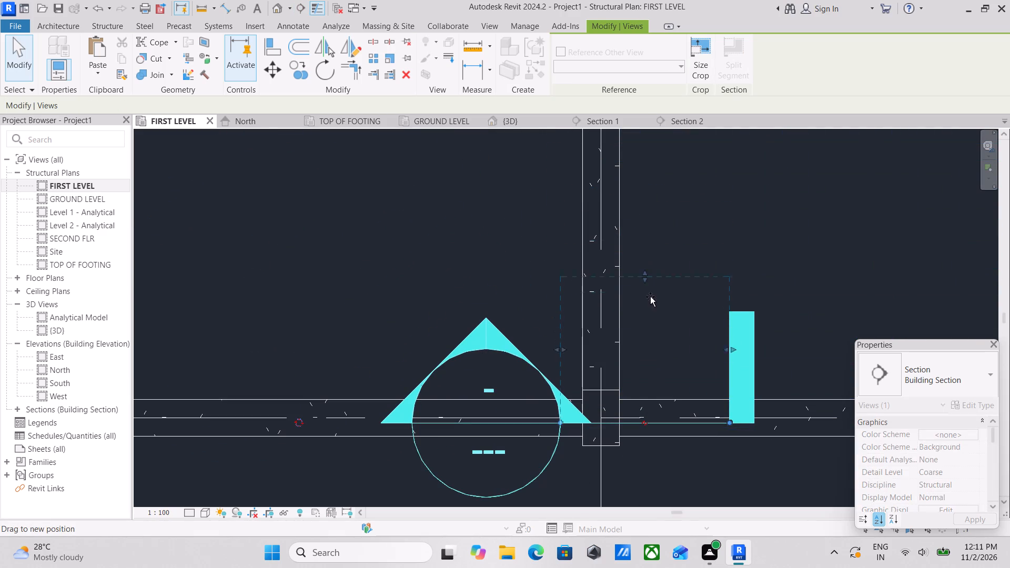
{"action": "left_click_drag", "start_coordinate": [650, 297], "coordinate": [630, 401]}
{"action": "scroll", "coordinate": [621, 405], "scroll_direction": "up", "scroll_amount": 3}
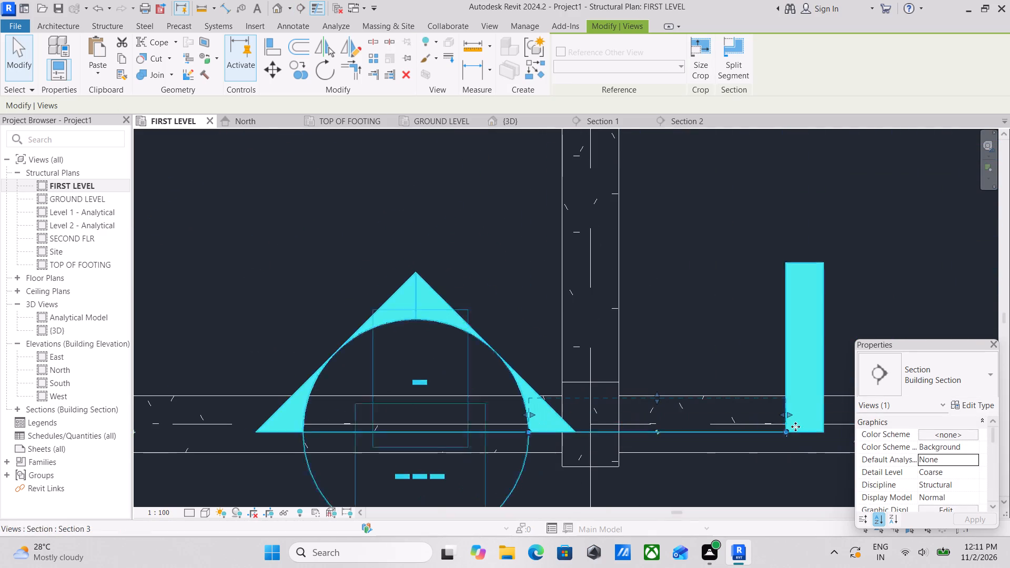
{"action": "left_click_drag", "start_coordinate": [782, 412], "coordinate": [738, 414]}
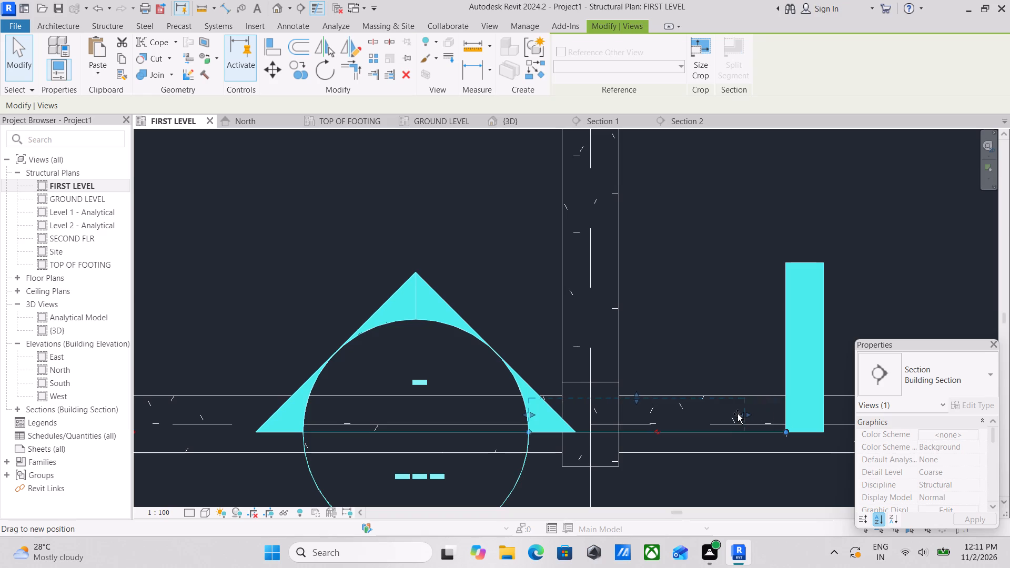
{"action": "left_click_drag", "start_coordinate": [738, 414], "coordinate": [695, 412]}
{"action": "scroll", "coordinate": [621, 438], "scroll_direction": "up", "scroll_amount": 2}
{"action": "scroll", "coordinate": [811, 399], "scroll_direction": "down", "scroll_amount": 3}
{"action": "middle_click_drag", "start_coordinate": [804, 397], "coordinate": [768, 393]}
{"action": "scroll", "coordinate": [774, 394], "scroll_direction": "up", "scroll_amount": 1}
{"action": "key", "text": "Escape"}
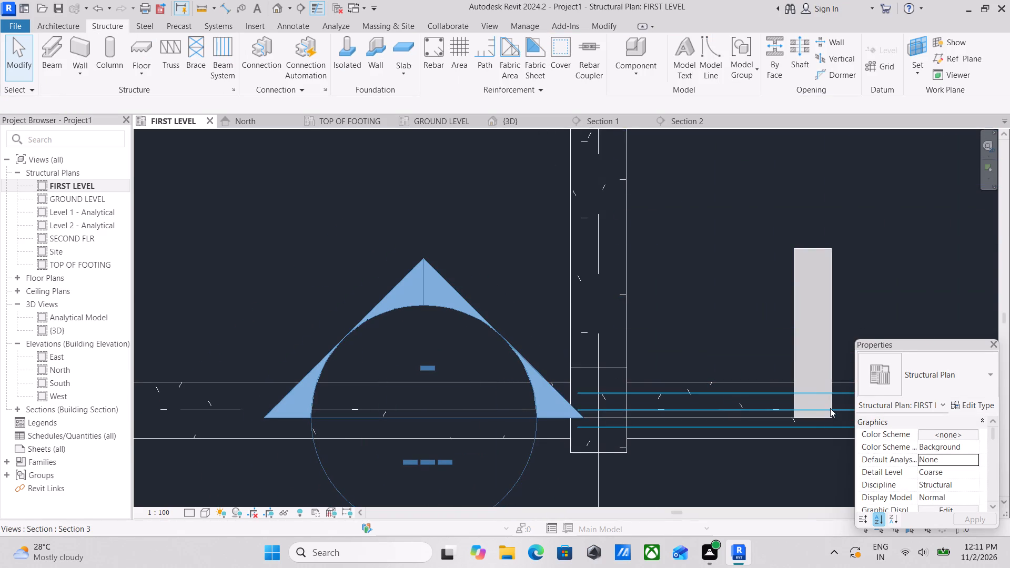
{"action": "scroll", "coordinate": [832, 371], "scroll_direction": "up", "scroll_amount": 1}
{"action": "left_click", "coordinate": [832, 371]}
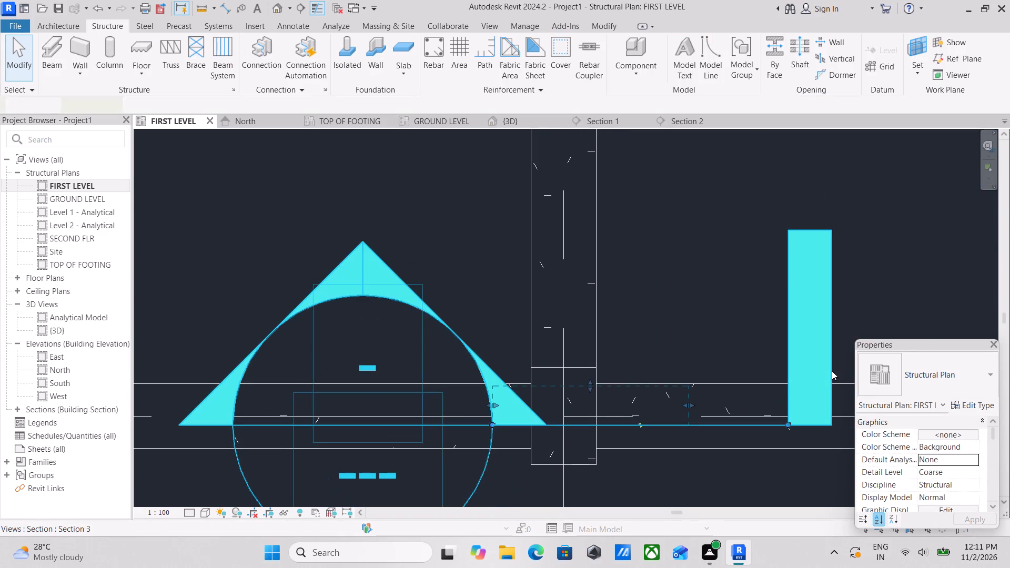
{"action": "left_click_drag", "start_coordinate": [790, 423], "coordinate": [775, 423]}
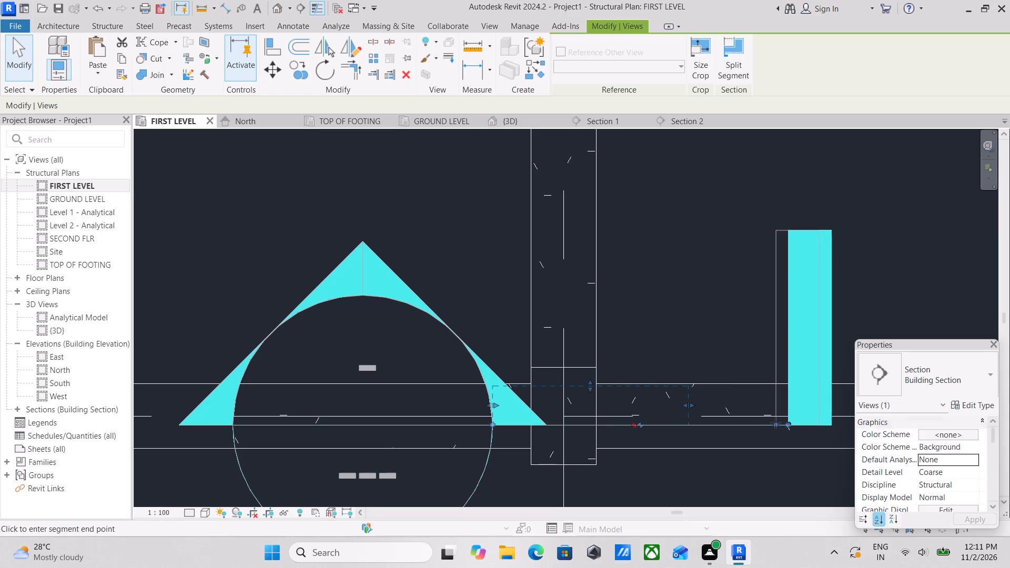
{"action": "left_click_drag", "start_coordinate": [775, 423], "coordinate": [660, 428]}
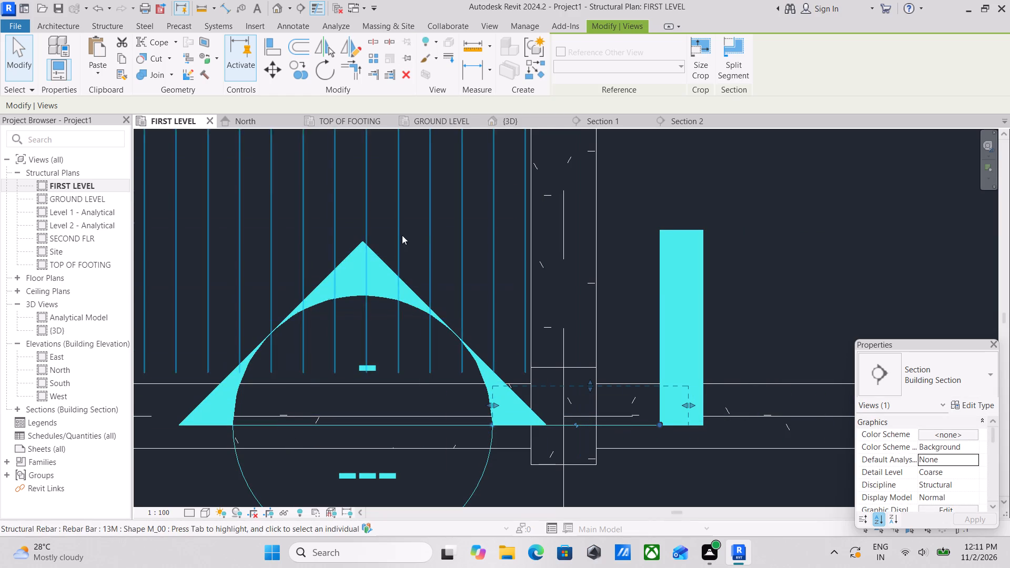
Open the view of the new building section through the column at grids 3 and E.
{"action": "right_click", "coordinate": [701, 235]}
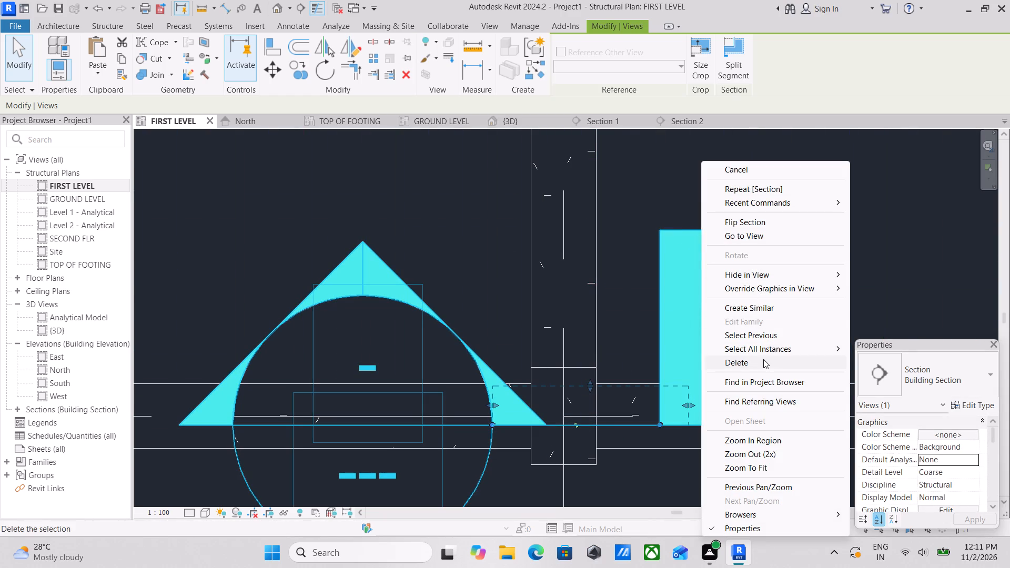
{"action": "left_click", "coordinate": [767, 235]}
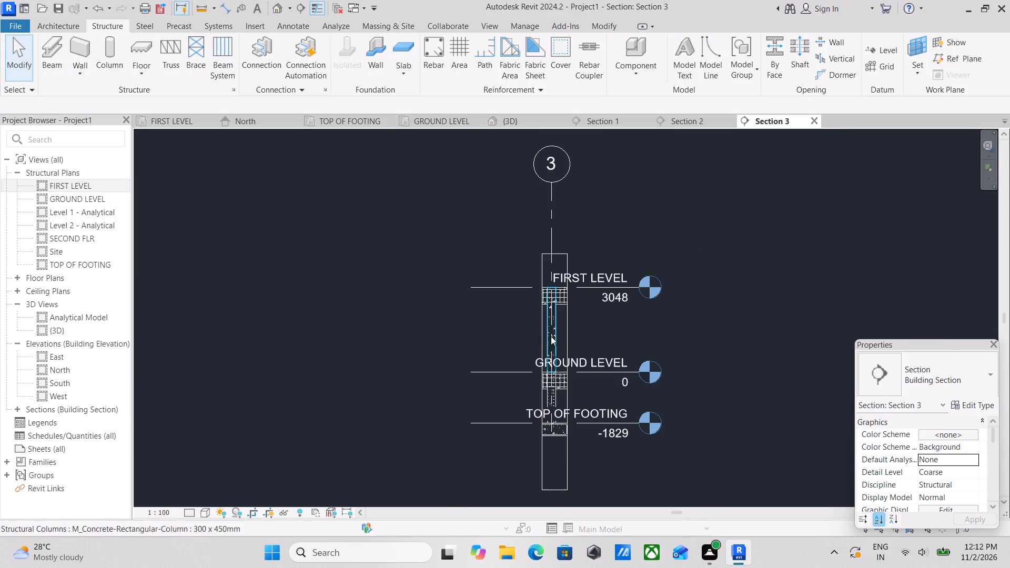
Temporarily hide all instances of the 13M beam rebar in the section view.
{"action": "scroll", "coordinate": [523, 343], "scroll_direction": "up", "scroll_amount": 4}
{"action": "scroll", "coordinate": [563, 370], "scroll_direction": "up", "scroll_amount": 3}
{"action": "scroll", "coordinate": [569, 258], "scroll_direction": "up", "scroll_amount": 2}
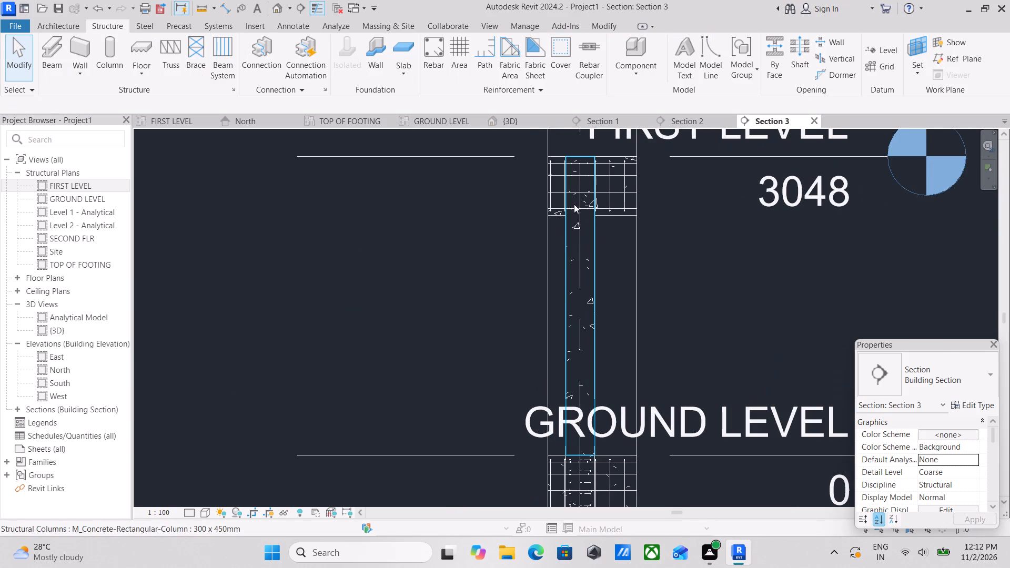
{"action": "left_click", "coordinate": [608, 187]}
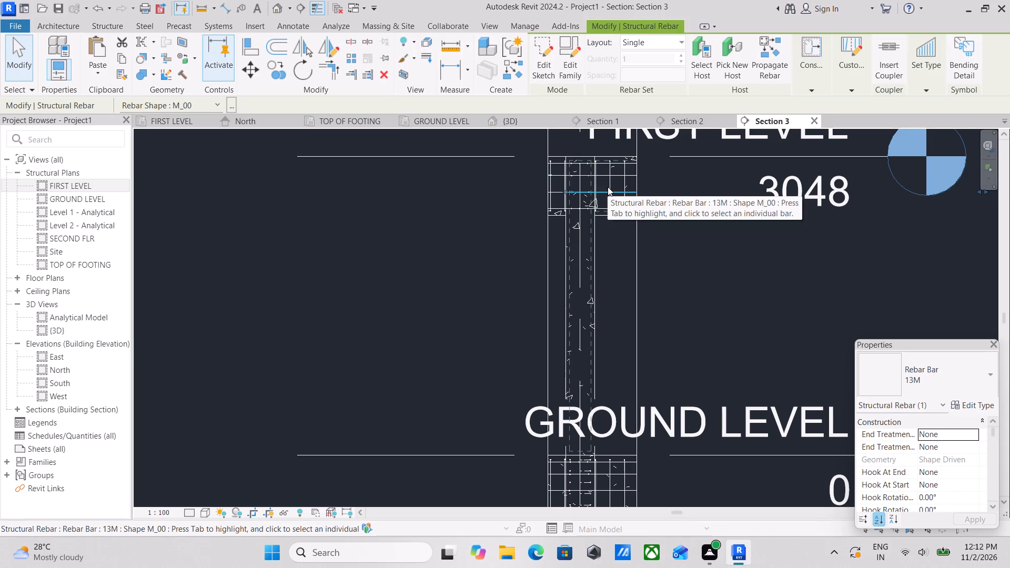
{"action": "type", "text": "SA"}
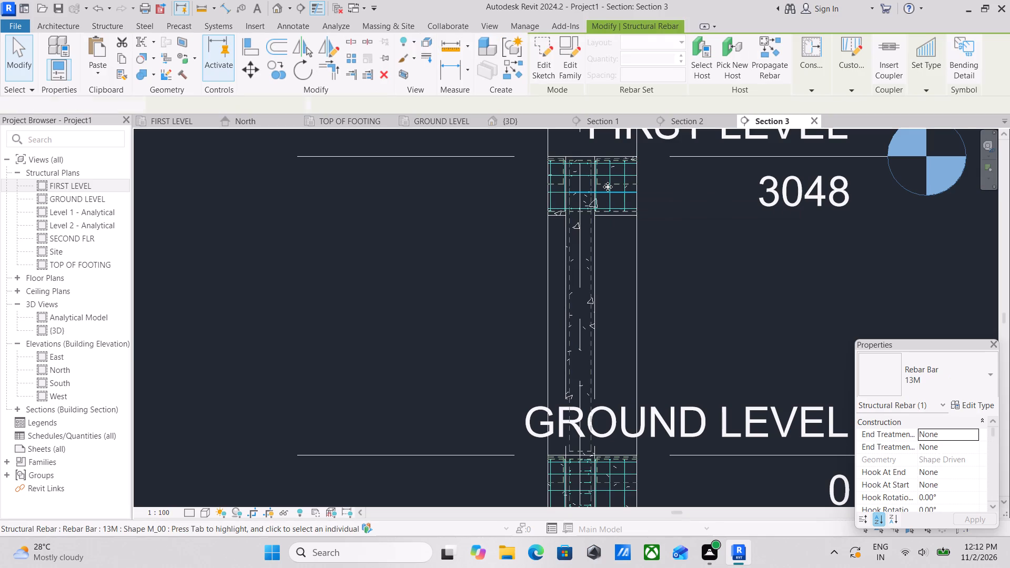
{"action": "type", "text": "HH"}
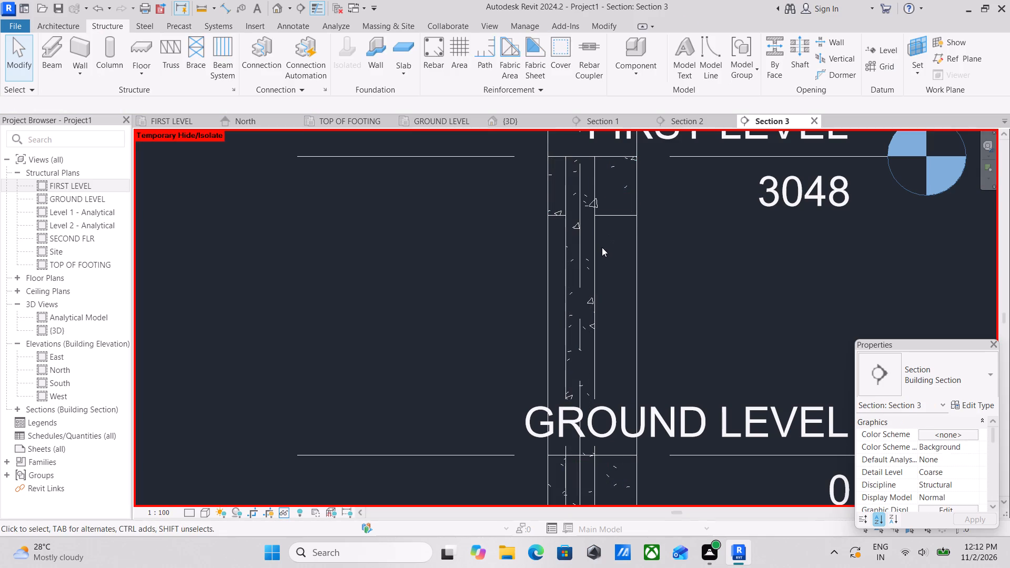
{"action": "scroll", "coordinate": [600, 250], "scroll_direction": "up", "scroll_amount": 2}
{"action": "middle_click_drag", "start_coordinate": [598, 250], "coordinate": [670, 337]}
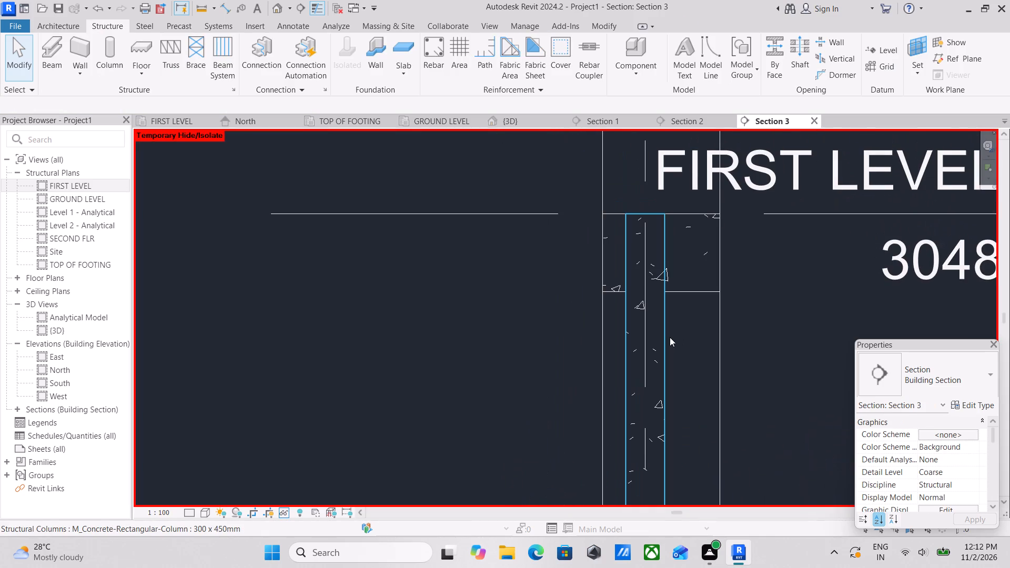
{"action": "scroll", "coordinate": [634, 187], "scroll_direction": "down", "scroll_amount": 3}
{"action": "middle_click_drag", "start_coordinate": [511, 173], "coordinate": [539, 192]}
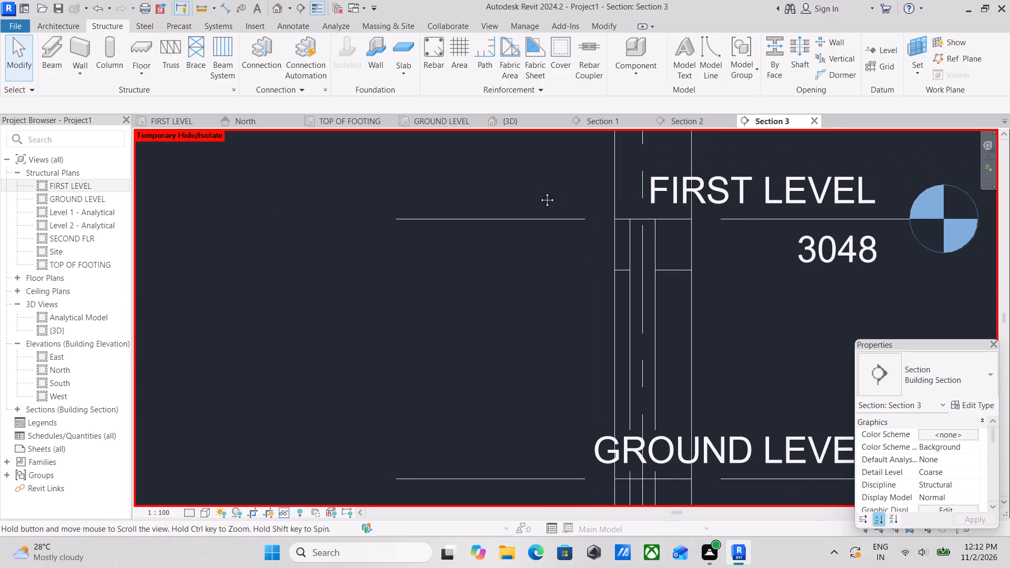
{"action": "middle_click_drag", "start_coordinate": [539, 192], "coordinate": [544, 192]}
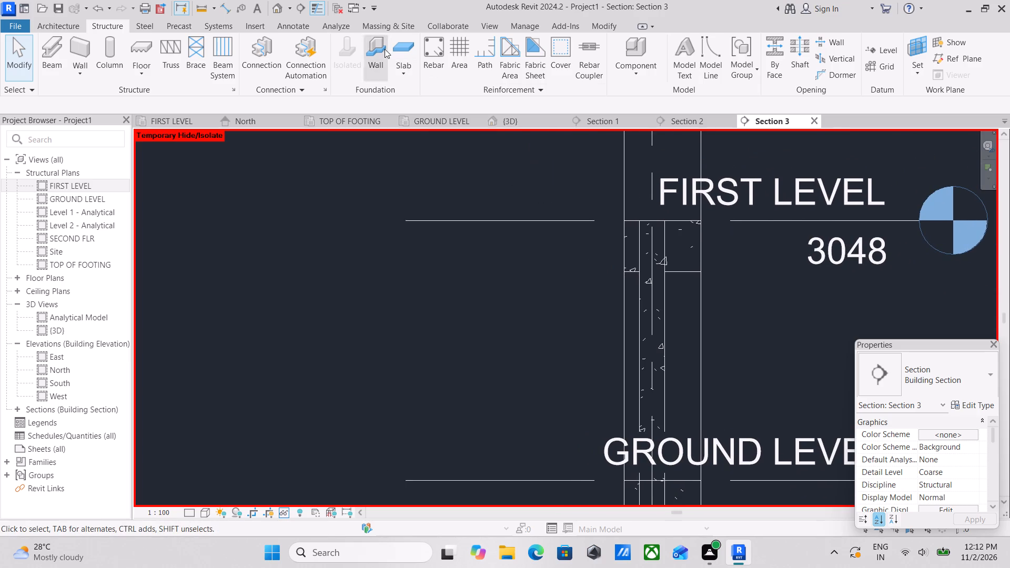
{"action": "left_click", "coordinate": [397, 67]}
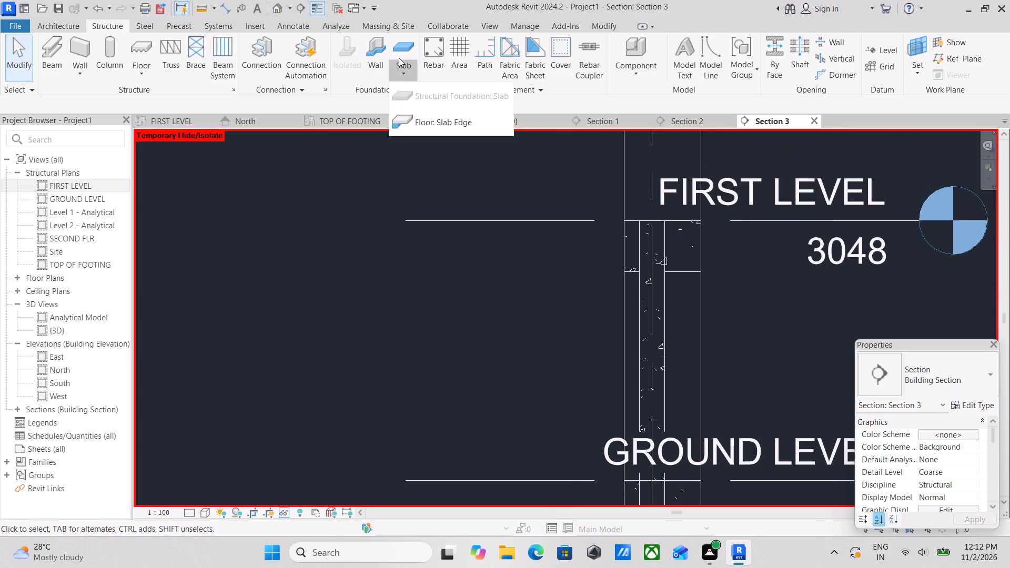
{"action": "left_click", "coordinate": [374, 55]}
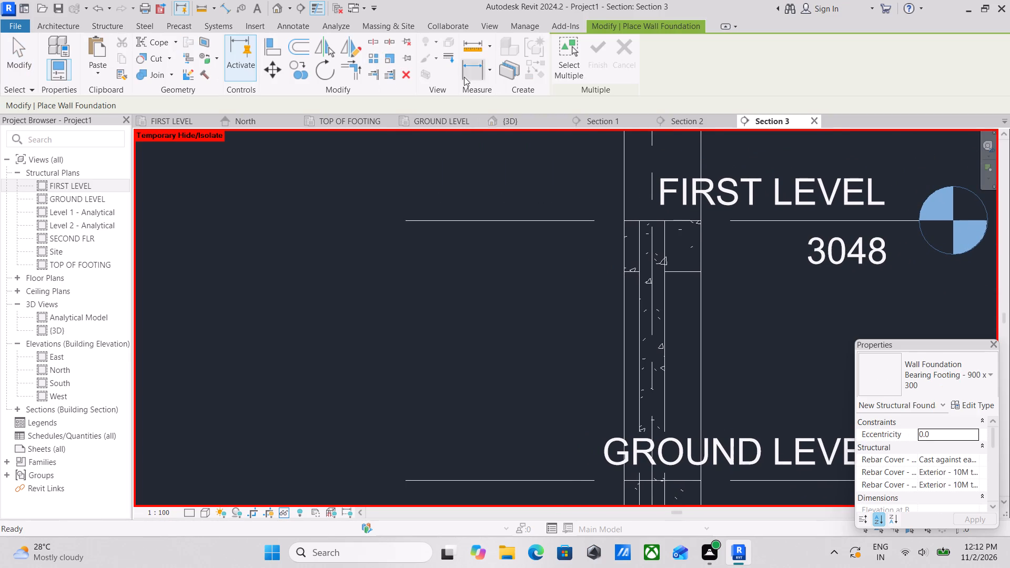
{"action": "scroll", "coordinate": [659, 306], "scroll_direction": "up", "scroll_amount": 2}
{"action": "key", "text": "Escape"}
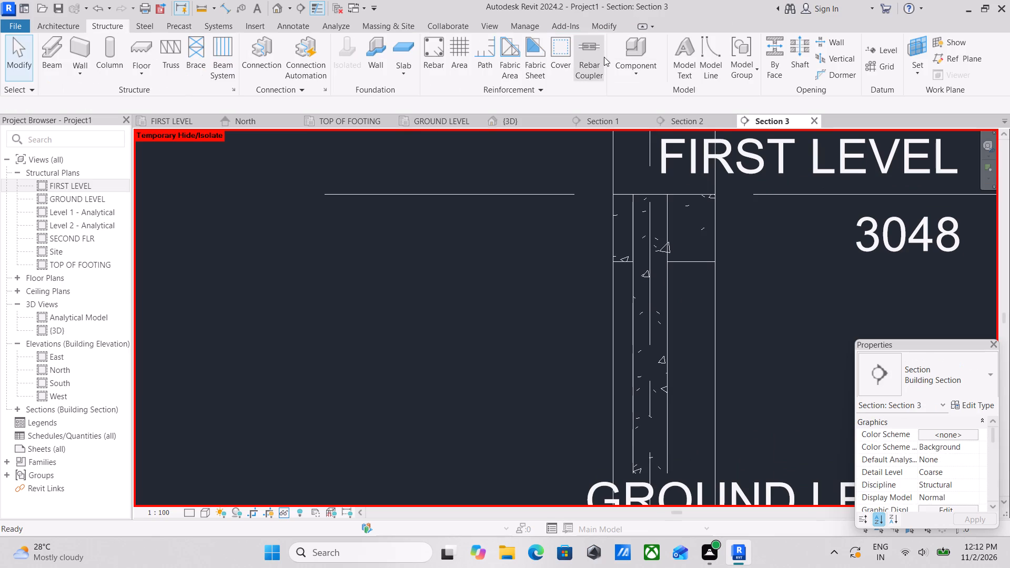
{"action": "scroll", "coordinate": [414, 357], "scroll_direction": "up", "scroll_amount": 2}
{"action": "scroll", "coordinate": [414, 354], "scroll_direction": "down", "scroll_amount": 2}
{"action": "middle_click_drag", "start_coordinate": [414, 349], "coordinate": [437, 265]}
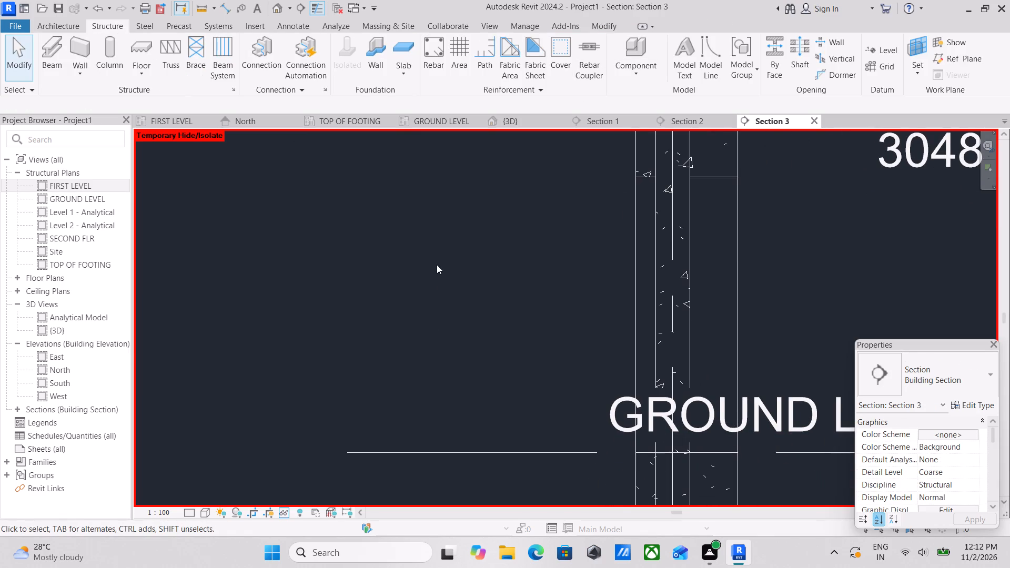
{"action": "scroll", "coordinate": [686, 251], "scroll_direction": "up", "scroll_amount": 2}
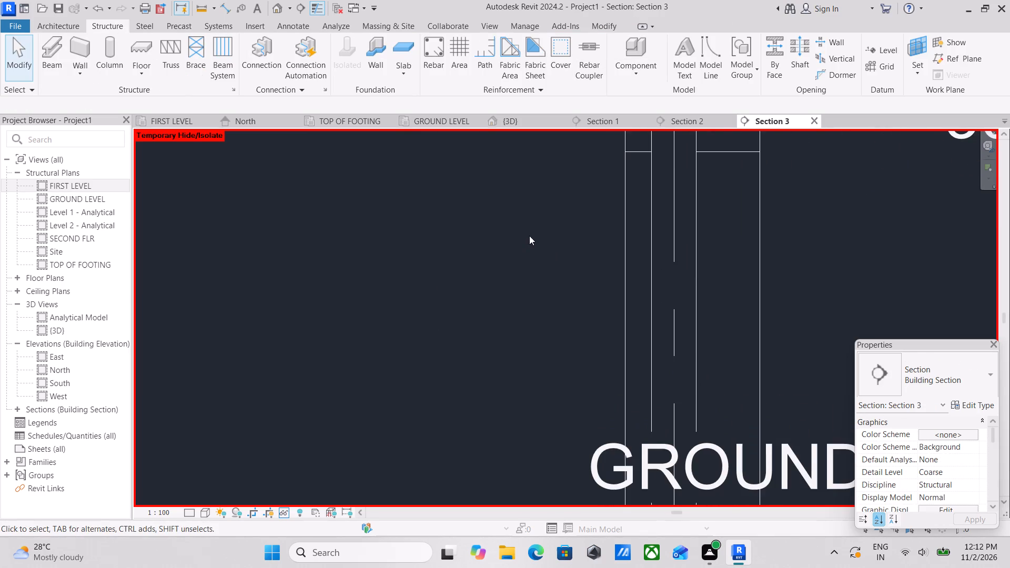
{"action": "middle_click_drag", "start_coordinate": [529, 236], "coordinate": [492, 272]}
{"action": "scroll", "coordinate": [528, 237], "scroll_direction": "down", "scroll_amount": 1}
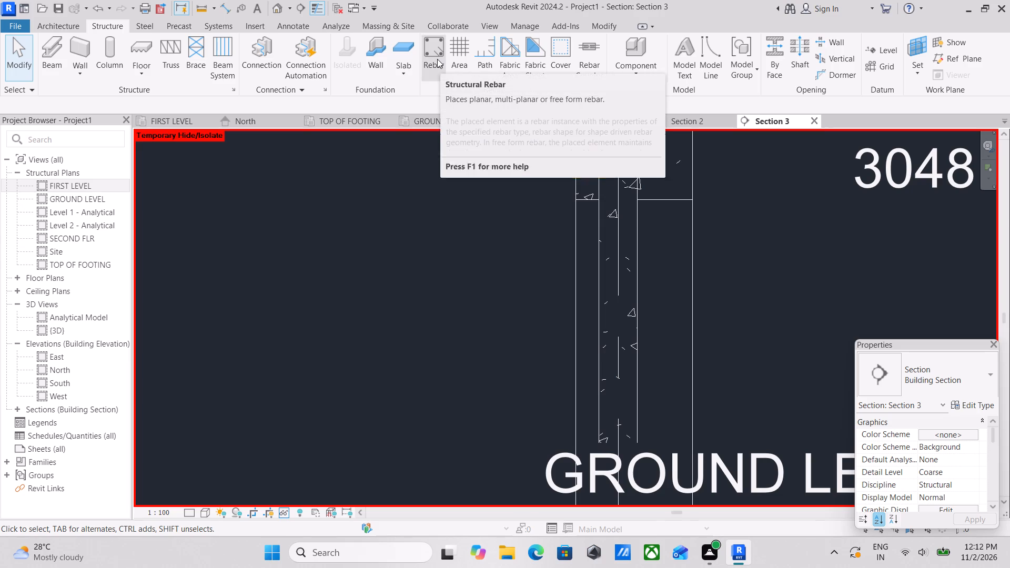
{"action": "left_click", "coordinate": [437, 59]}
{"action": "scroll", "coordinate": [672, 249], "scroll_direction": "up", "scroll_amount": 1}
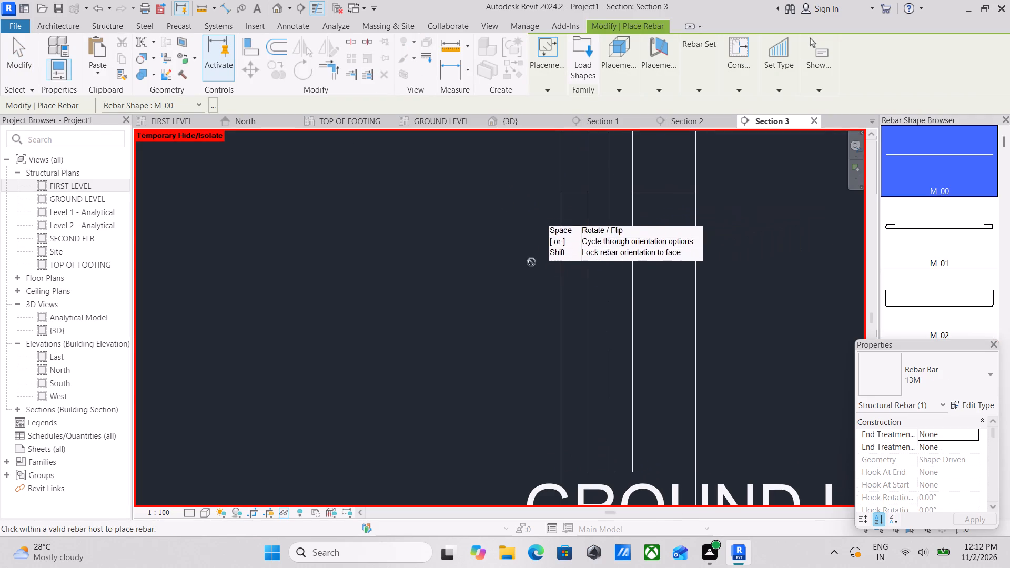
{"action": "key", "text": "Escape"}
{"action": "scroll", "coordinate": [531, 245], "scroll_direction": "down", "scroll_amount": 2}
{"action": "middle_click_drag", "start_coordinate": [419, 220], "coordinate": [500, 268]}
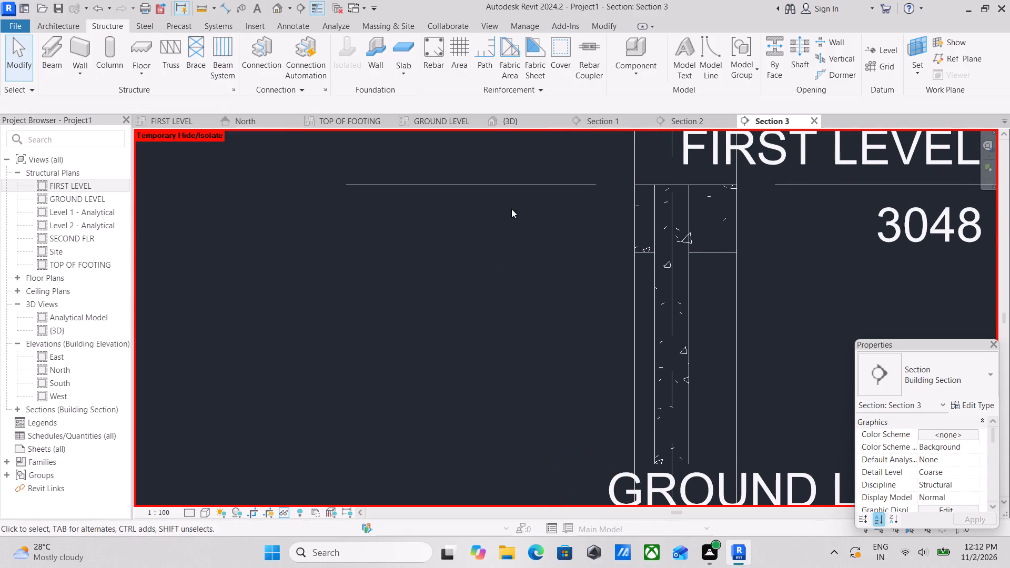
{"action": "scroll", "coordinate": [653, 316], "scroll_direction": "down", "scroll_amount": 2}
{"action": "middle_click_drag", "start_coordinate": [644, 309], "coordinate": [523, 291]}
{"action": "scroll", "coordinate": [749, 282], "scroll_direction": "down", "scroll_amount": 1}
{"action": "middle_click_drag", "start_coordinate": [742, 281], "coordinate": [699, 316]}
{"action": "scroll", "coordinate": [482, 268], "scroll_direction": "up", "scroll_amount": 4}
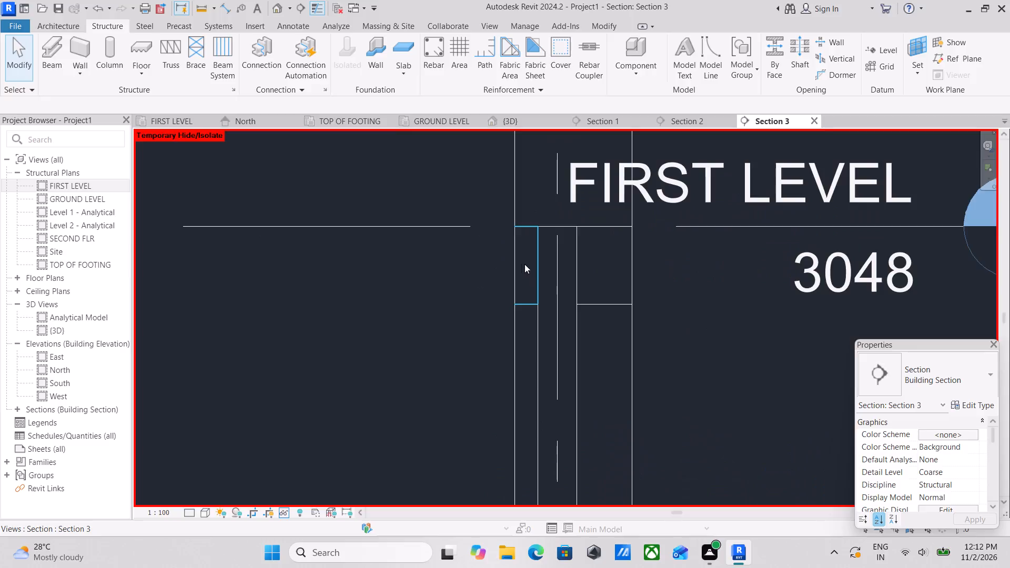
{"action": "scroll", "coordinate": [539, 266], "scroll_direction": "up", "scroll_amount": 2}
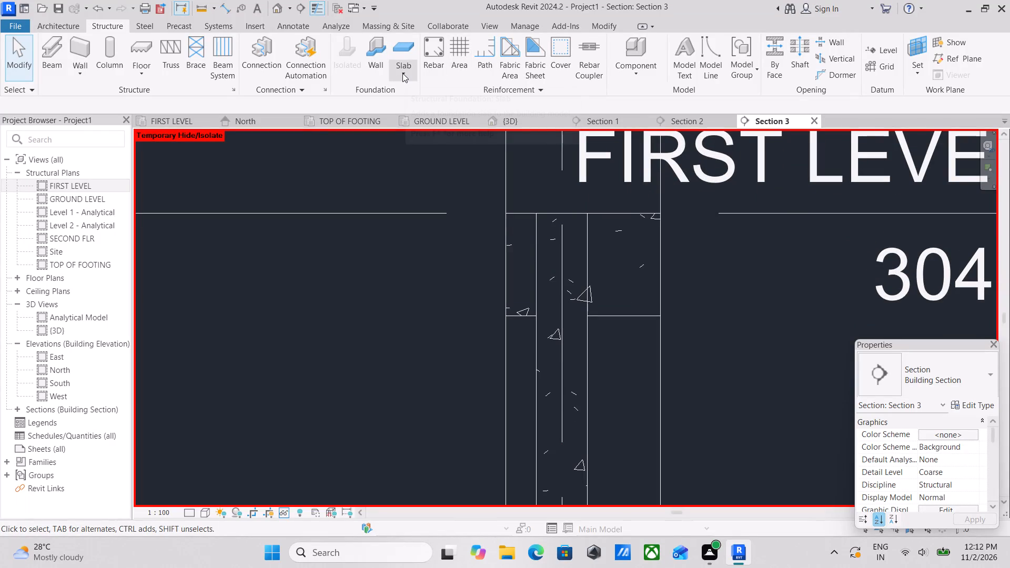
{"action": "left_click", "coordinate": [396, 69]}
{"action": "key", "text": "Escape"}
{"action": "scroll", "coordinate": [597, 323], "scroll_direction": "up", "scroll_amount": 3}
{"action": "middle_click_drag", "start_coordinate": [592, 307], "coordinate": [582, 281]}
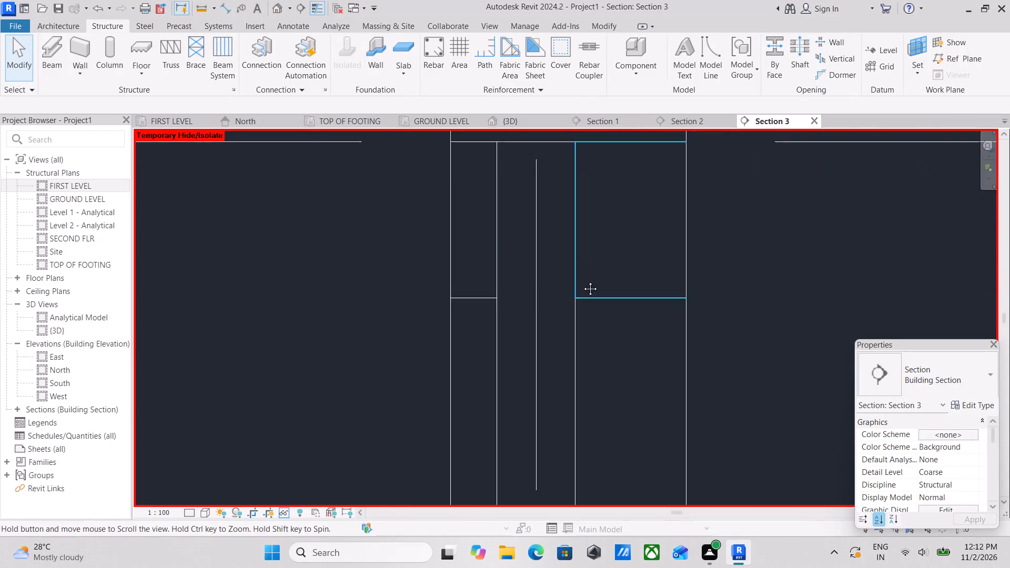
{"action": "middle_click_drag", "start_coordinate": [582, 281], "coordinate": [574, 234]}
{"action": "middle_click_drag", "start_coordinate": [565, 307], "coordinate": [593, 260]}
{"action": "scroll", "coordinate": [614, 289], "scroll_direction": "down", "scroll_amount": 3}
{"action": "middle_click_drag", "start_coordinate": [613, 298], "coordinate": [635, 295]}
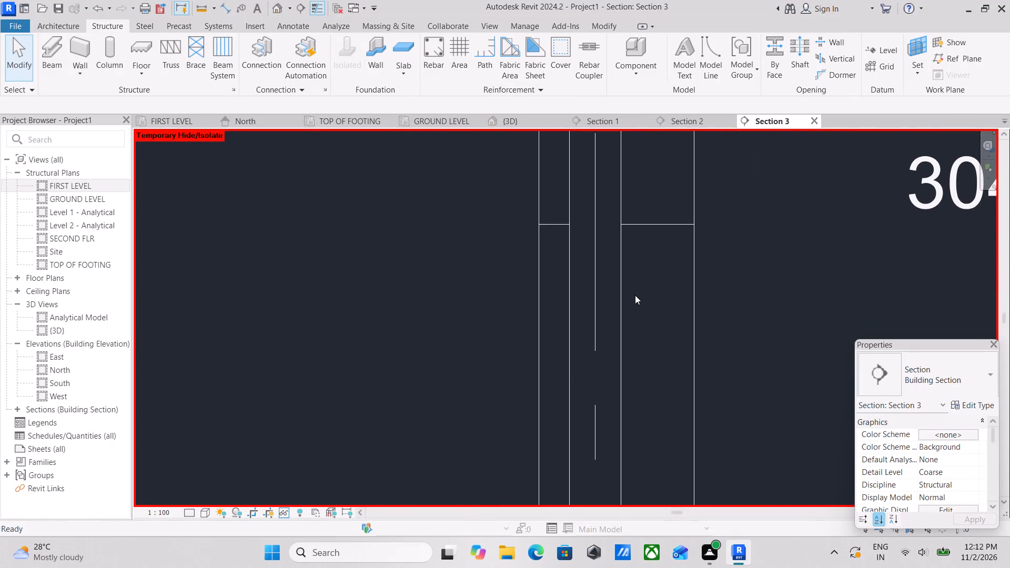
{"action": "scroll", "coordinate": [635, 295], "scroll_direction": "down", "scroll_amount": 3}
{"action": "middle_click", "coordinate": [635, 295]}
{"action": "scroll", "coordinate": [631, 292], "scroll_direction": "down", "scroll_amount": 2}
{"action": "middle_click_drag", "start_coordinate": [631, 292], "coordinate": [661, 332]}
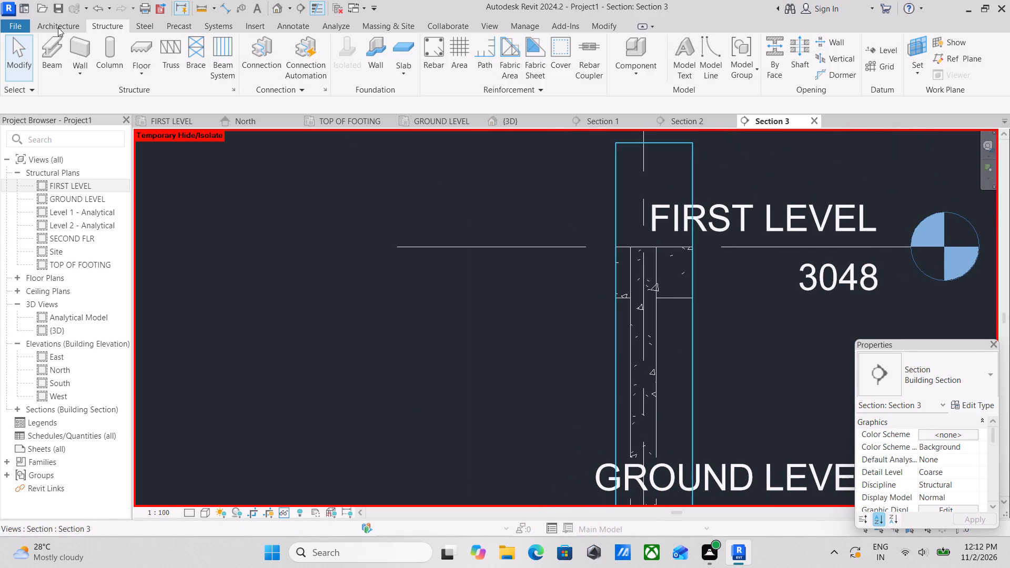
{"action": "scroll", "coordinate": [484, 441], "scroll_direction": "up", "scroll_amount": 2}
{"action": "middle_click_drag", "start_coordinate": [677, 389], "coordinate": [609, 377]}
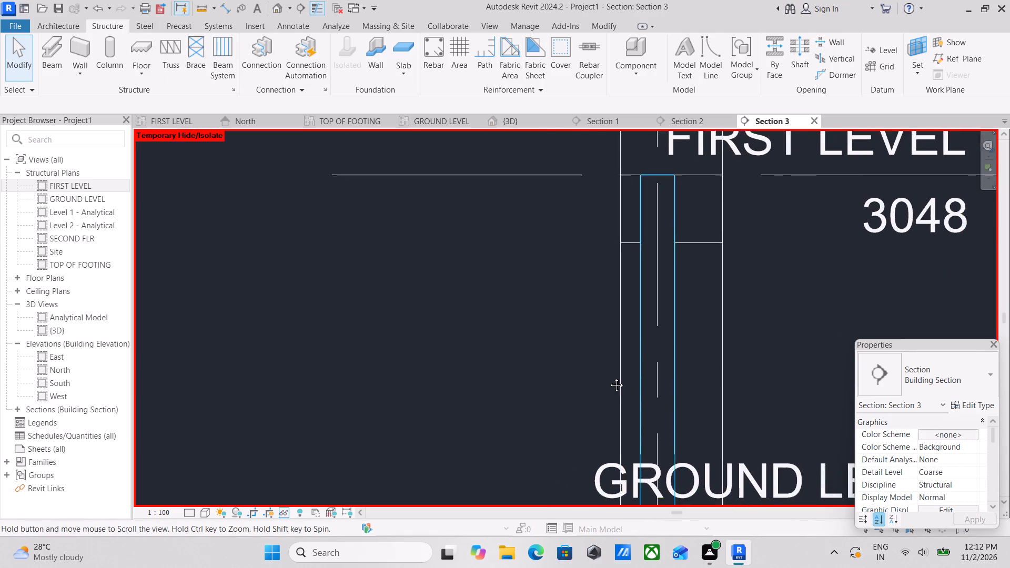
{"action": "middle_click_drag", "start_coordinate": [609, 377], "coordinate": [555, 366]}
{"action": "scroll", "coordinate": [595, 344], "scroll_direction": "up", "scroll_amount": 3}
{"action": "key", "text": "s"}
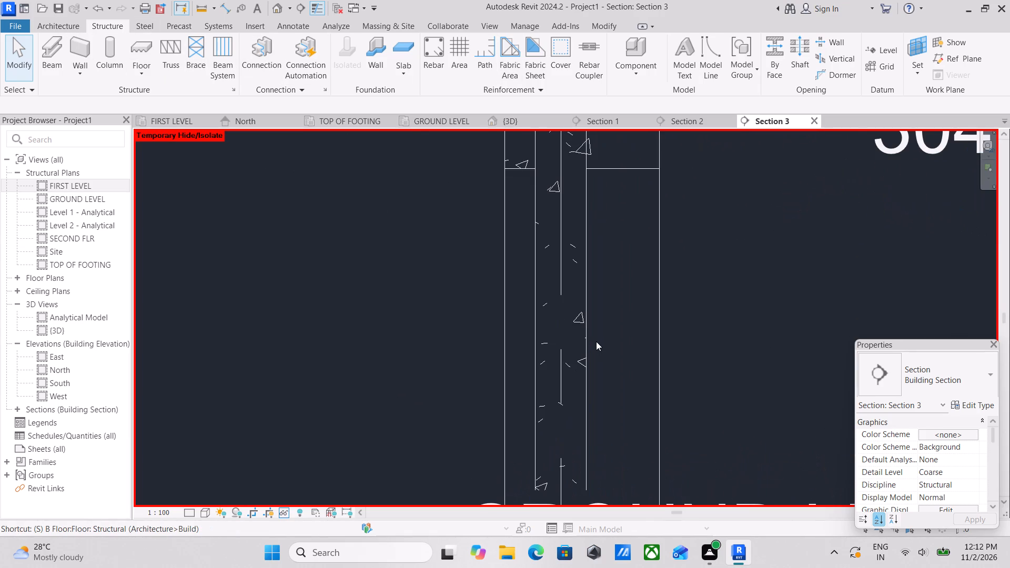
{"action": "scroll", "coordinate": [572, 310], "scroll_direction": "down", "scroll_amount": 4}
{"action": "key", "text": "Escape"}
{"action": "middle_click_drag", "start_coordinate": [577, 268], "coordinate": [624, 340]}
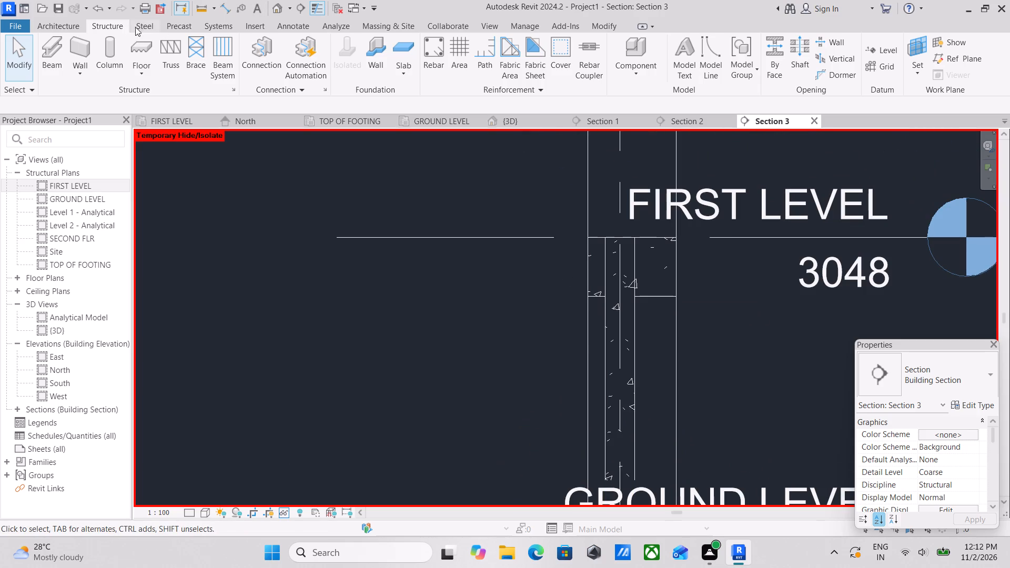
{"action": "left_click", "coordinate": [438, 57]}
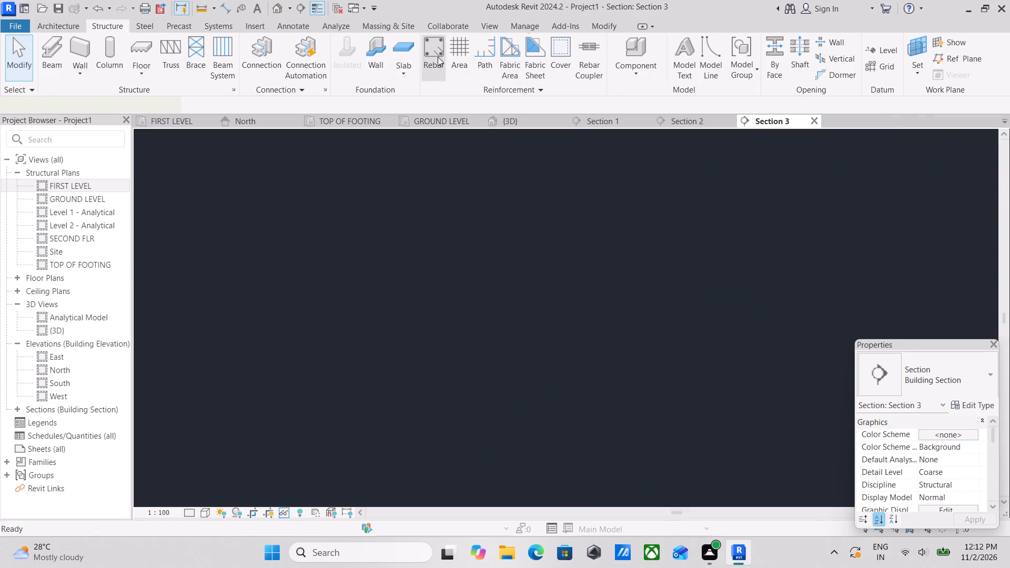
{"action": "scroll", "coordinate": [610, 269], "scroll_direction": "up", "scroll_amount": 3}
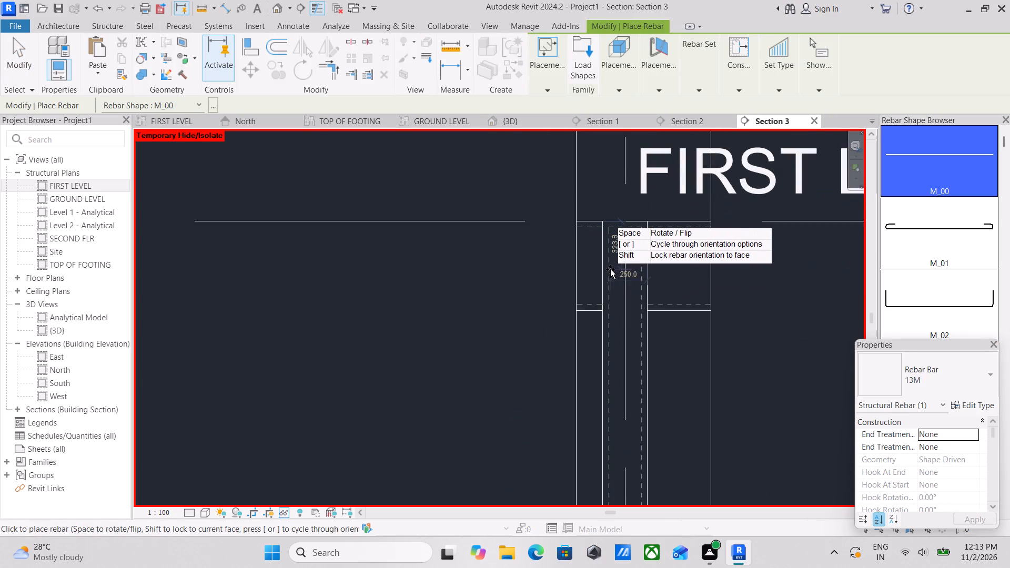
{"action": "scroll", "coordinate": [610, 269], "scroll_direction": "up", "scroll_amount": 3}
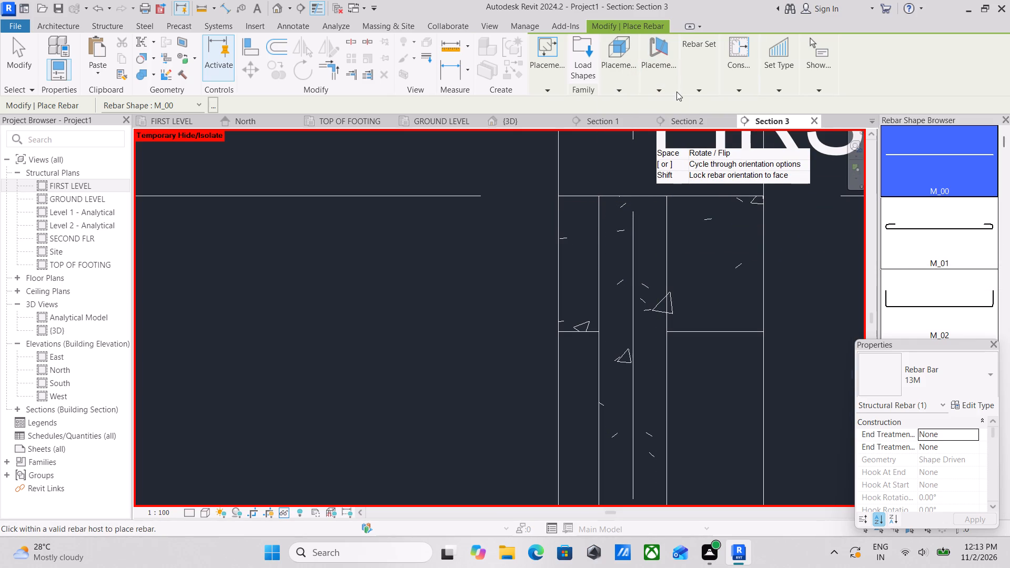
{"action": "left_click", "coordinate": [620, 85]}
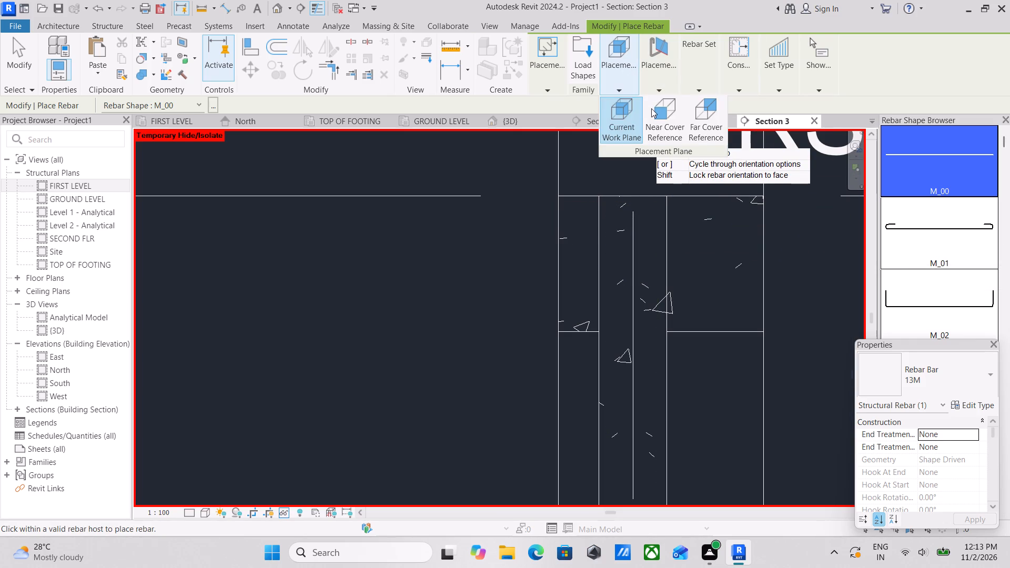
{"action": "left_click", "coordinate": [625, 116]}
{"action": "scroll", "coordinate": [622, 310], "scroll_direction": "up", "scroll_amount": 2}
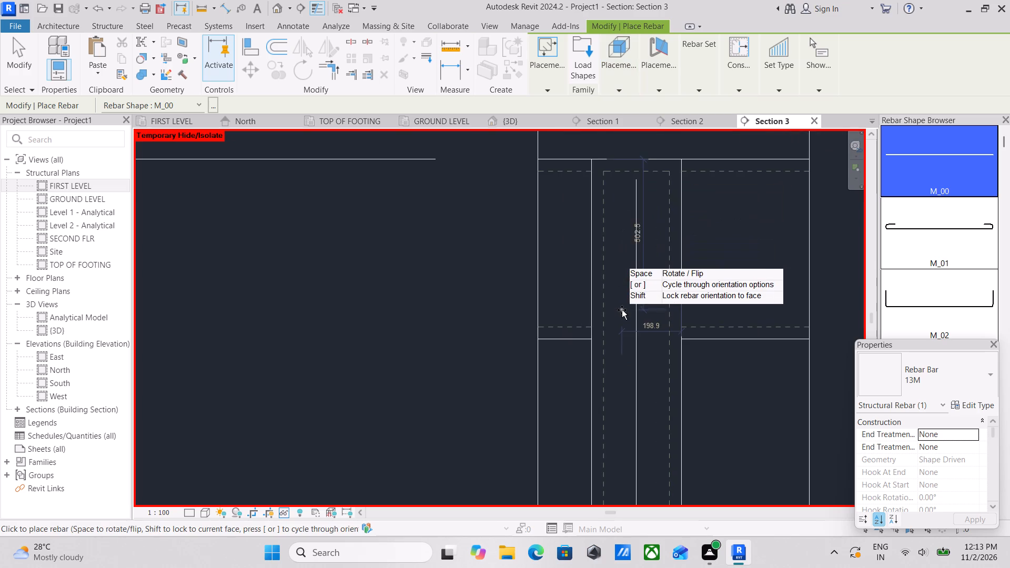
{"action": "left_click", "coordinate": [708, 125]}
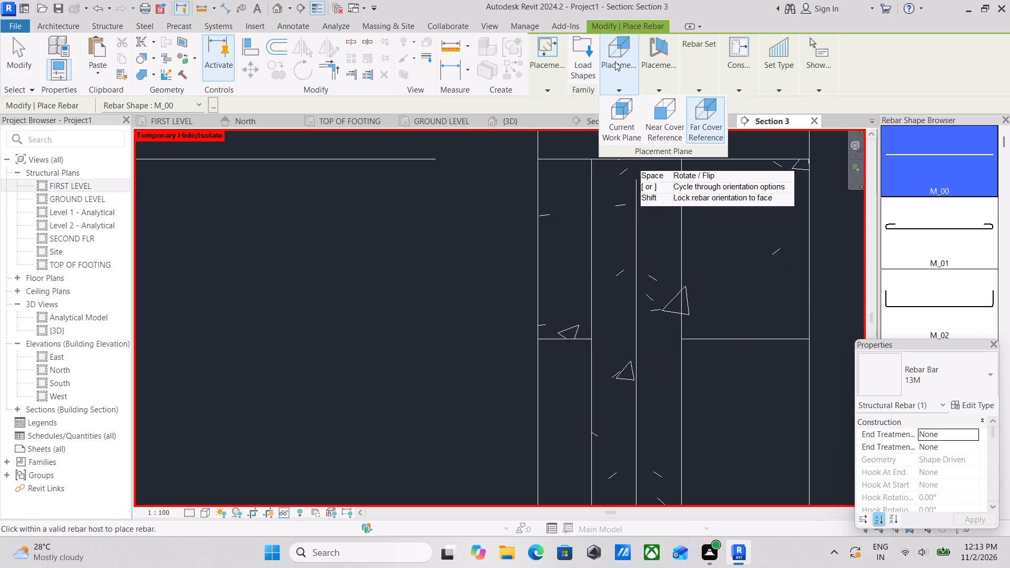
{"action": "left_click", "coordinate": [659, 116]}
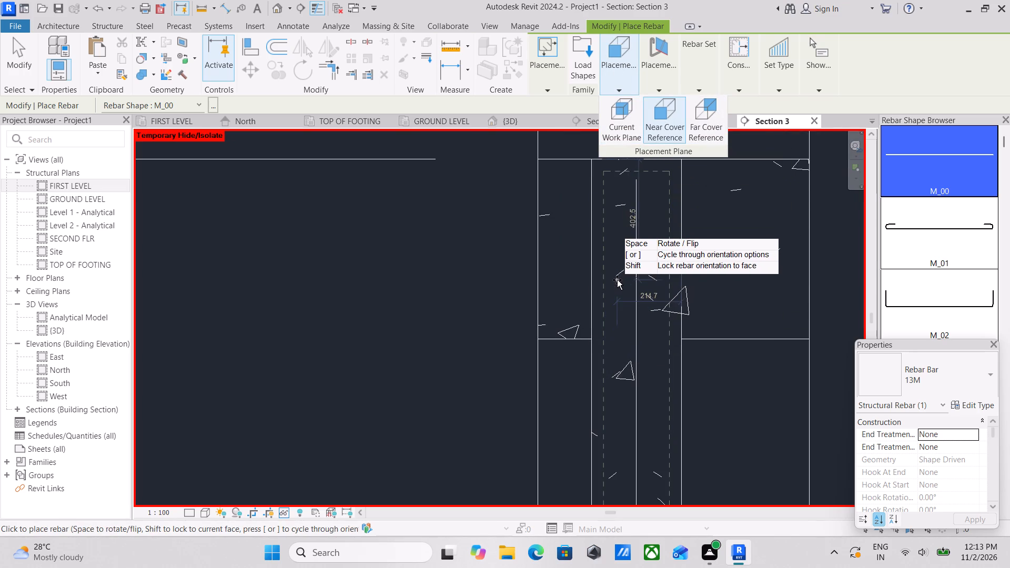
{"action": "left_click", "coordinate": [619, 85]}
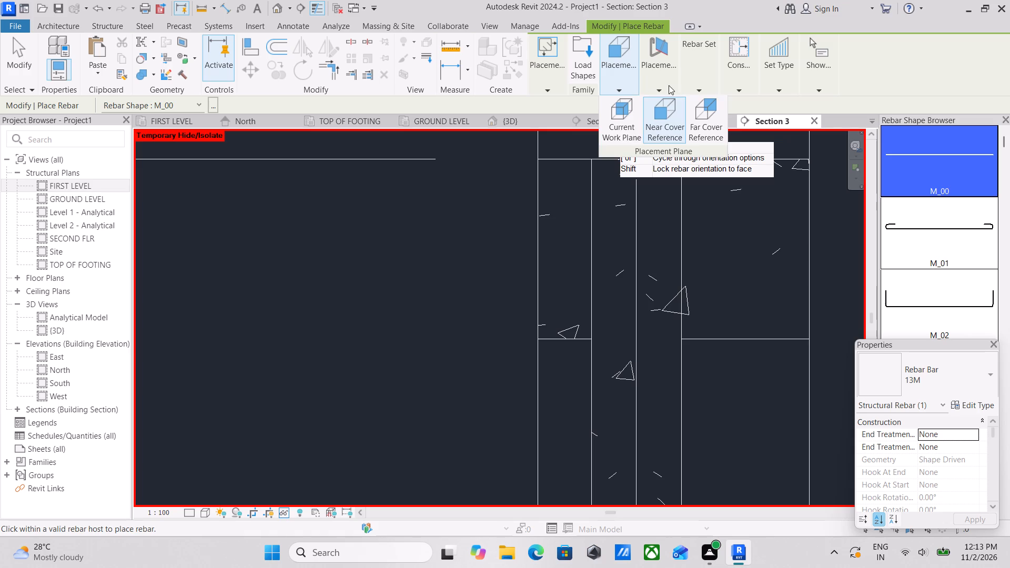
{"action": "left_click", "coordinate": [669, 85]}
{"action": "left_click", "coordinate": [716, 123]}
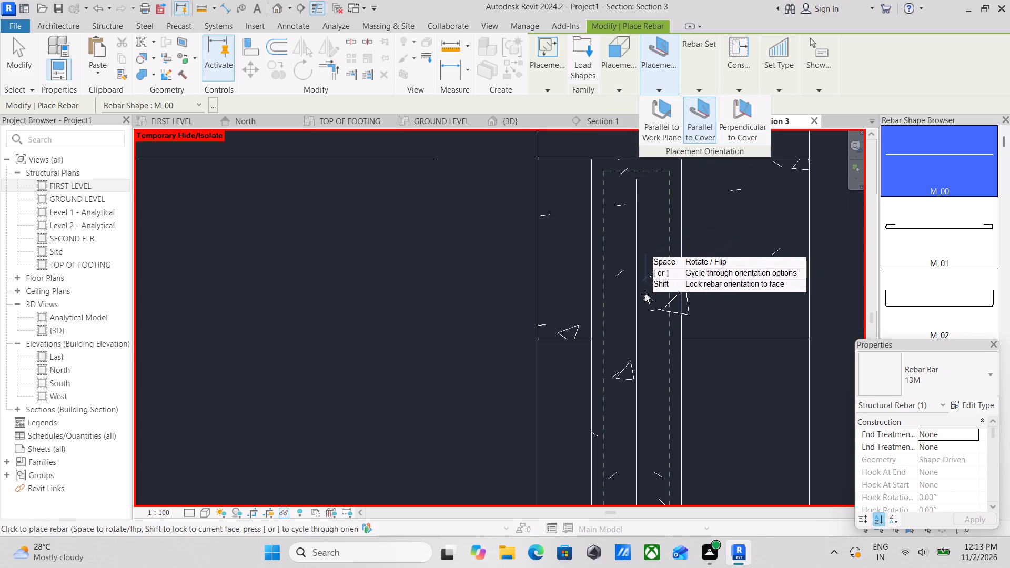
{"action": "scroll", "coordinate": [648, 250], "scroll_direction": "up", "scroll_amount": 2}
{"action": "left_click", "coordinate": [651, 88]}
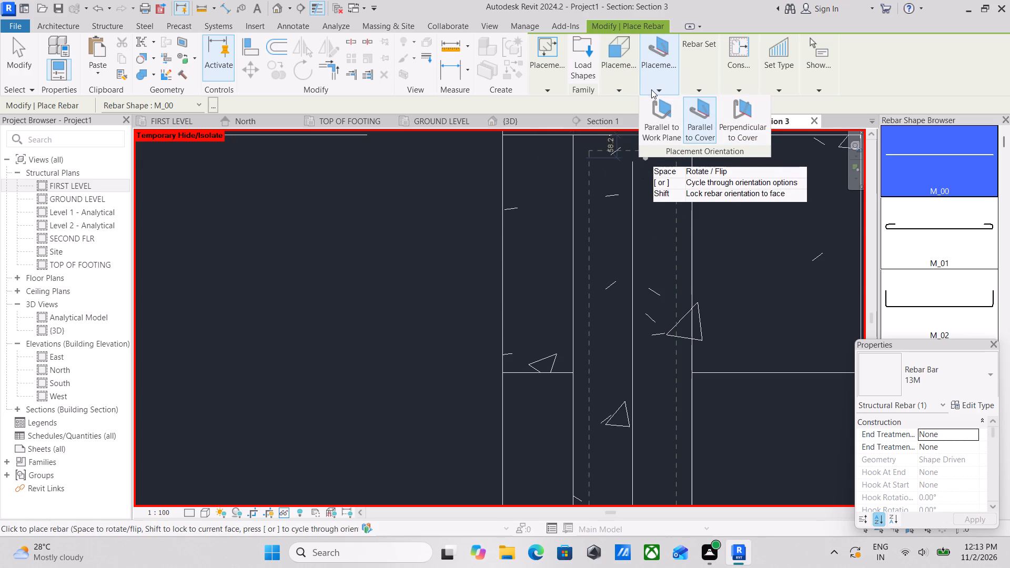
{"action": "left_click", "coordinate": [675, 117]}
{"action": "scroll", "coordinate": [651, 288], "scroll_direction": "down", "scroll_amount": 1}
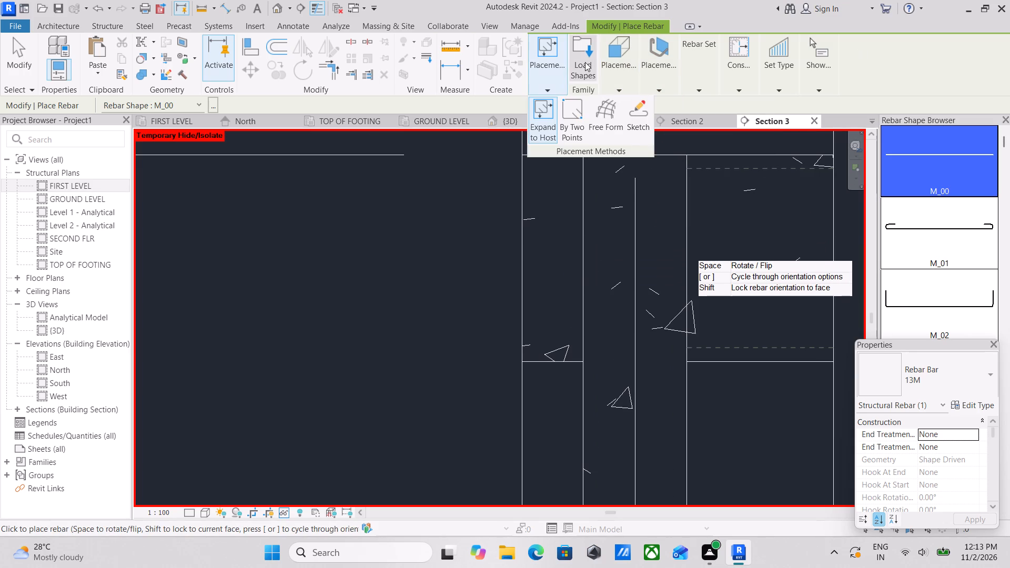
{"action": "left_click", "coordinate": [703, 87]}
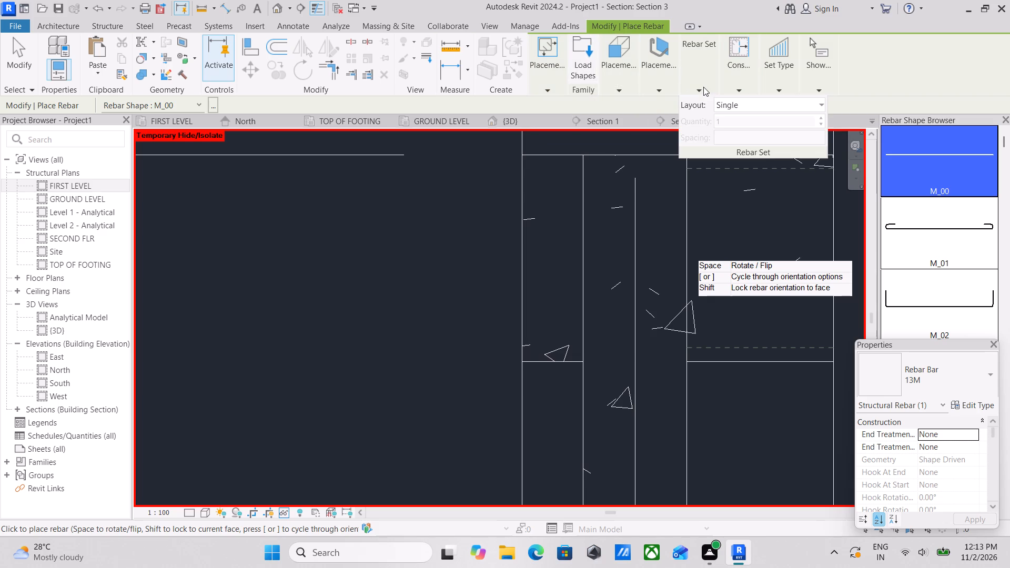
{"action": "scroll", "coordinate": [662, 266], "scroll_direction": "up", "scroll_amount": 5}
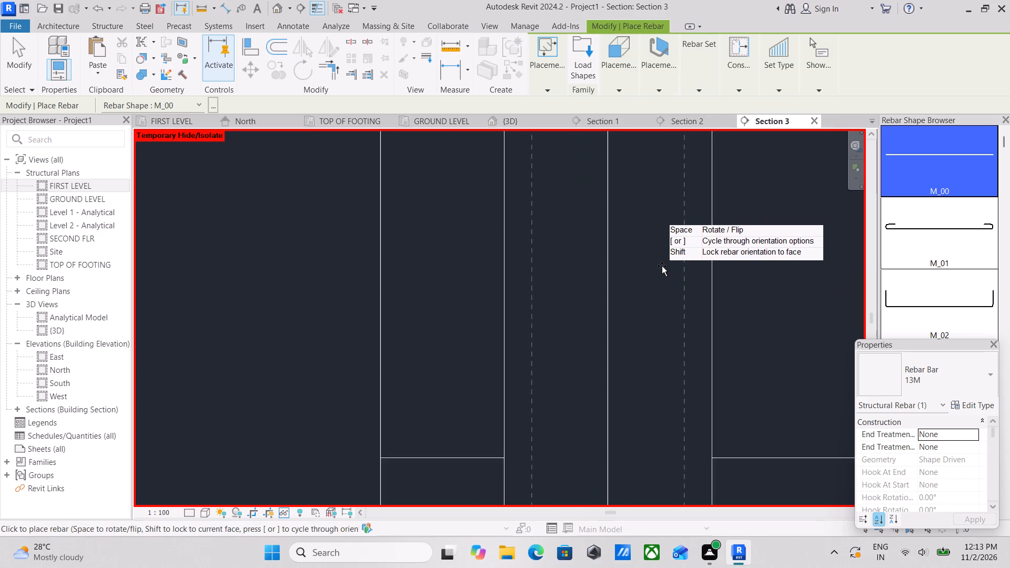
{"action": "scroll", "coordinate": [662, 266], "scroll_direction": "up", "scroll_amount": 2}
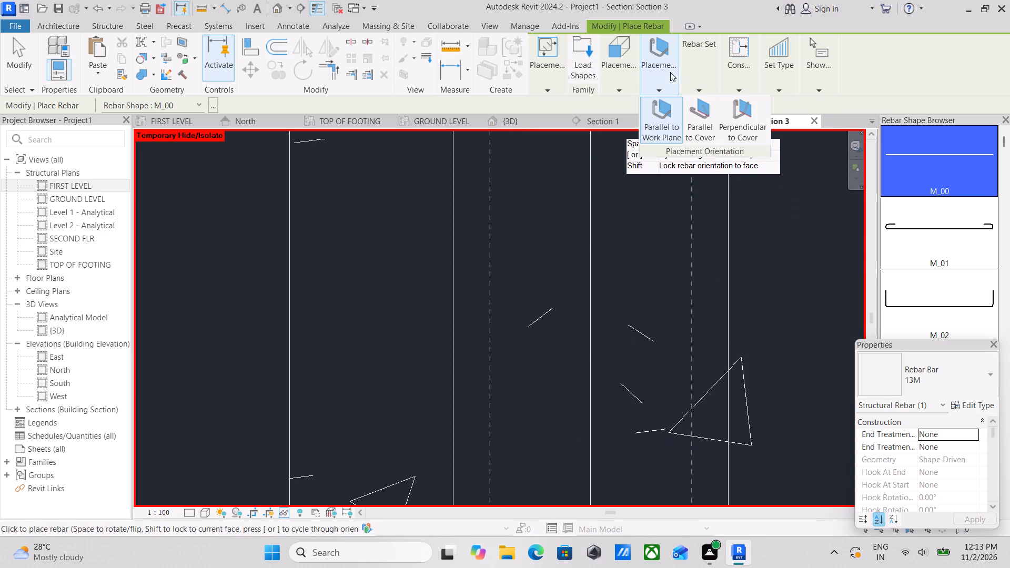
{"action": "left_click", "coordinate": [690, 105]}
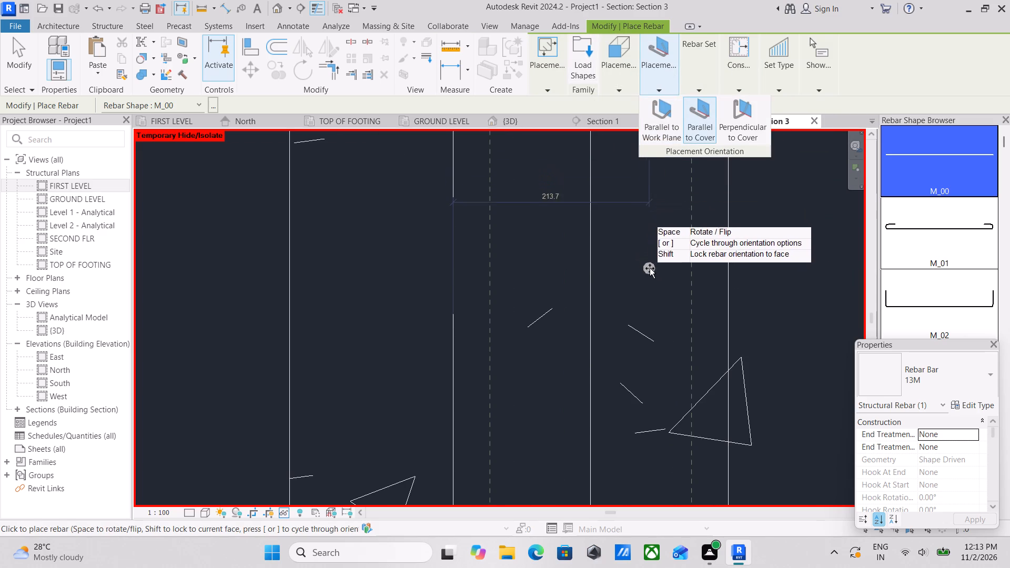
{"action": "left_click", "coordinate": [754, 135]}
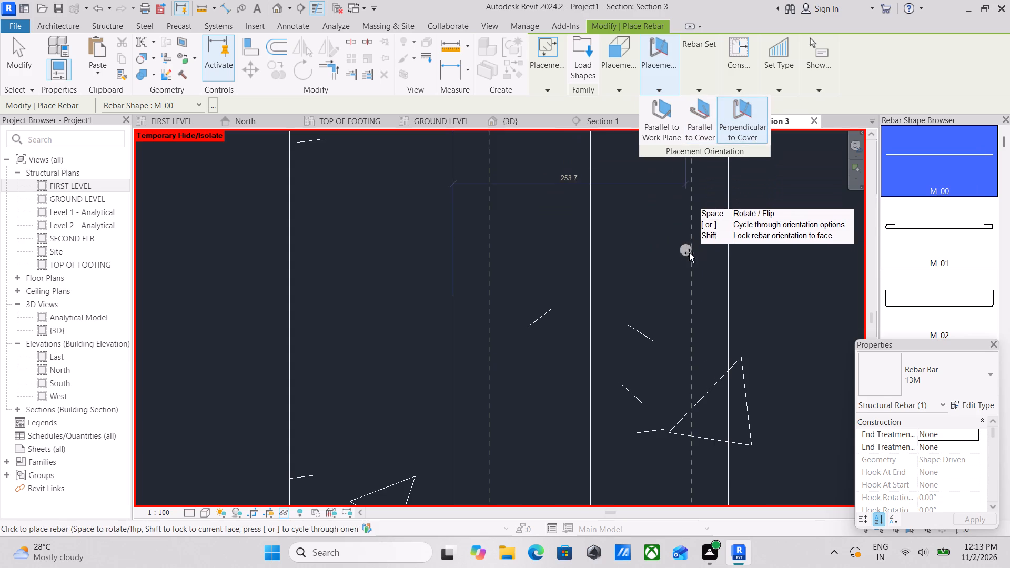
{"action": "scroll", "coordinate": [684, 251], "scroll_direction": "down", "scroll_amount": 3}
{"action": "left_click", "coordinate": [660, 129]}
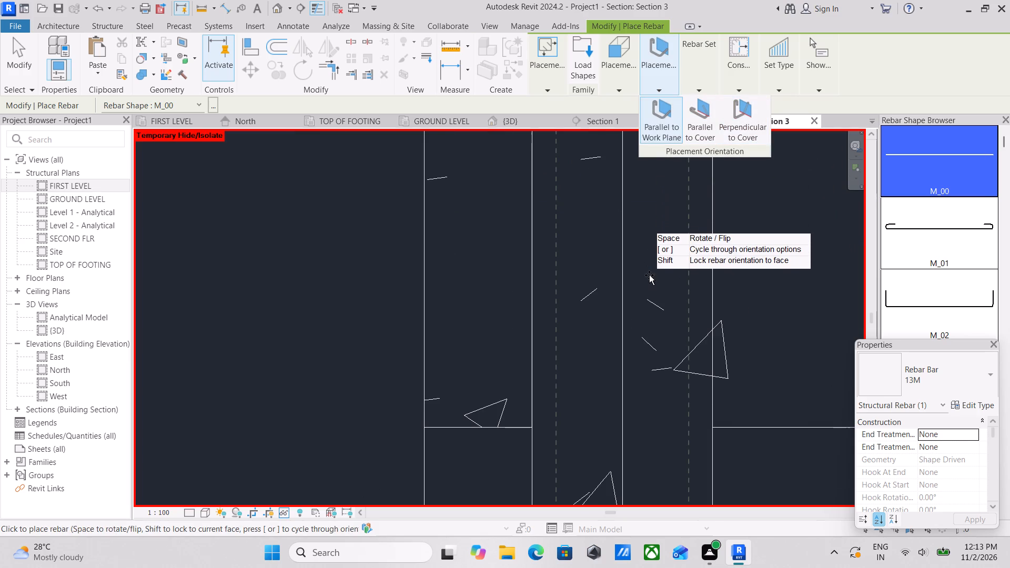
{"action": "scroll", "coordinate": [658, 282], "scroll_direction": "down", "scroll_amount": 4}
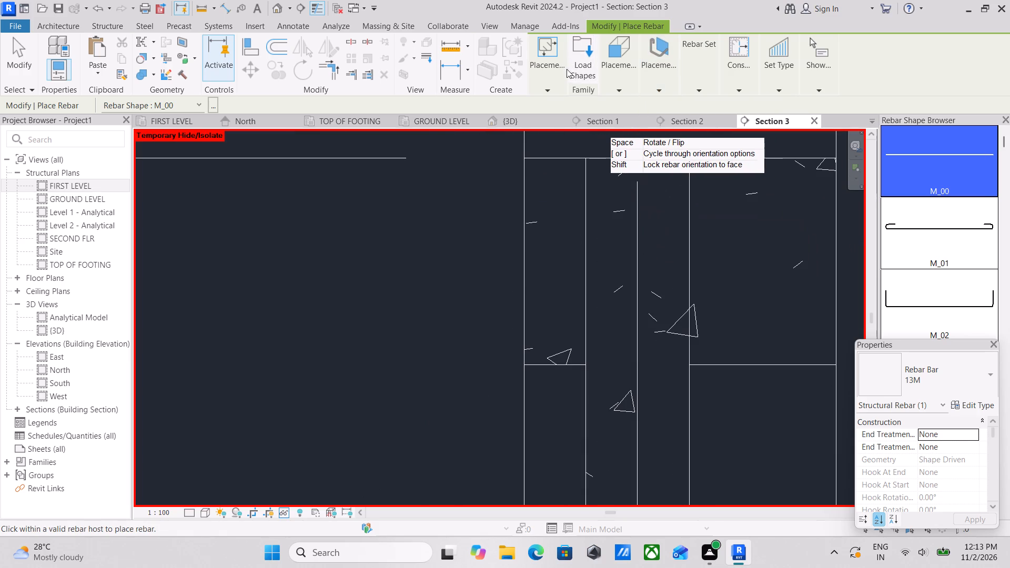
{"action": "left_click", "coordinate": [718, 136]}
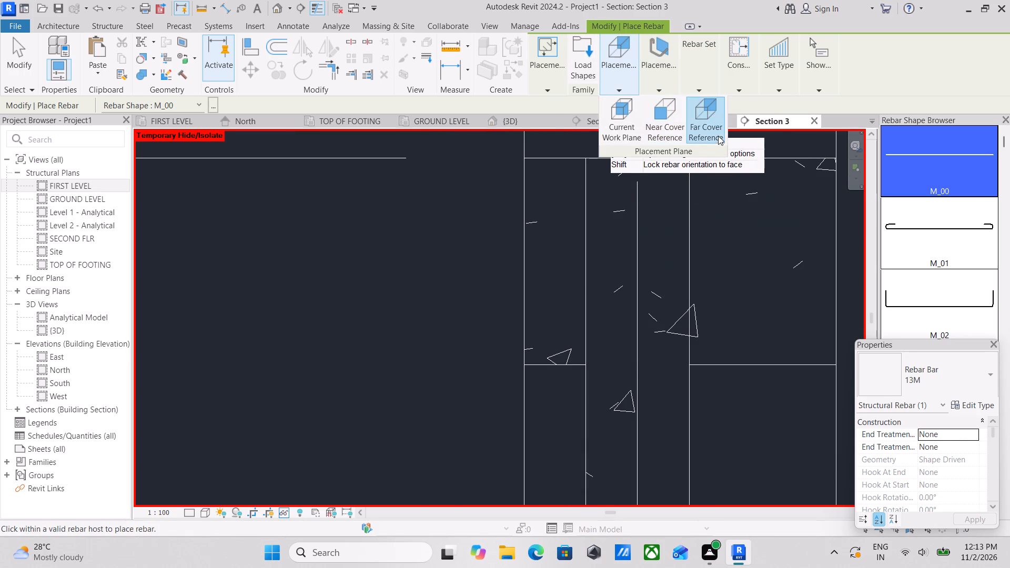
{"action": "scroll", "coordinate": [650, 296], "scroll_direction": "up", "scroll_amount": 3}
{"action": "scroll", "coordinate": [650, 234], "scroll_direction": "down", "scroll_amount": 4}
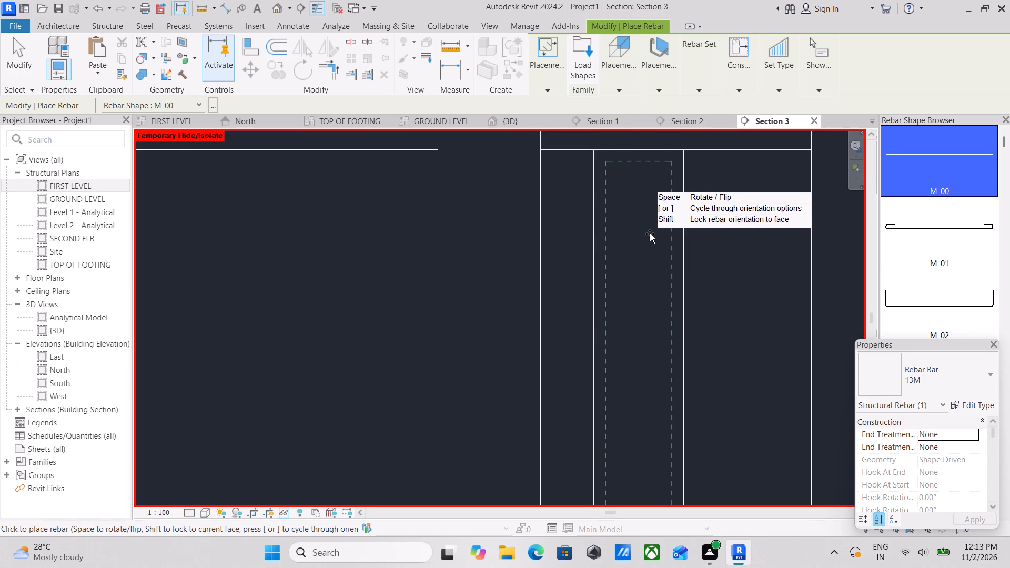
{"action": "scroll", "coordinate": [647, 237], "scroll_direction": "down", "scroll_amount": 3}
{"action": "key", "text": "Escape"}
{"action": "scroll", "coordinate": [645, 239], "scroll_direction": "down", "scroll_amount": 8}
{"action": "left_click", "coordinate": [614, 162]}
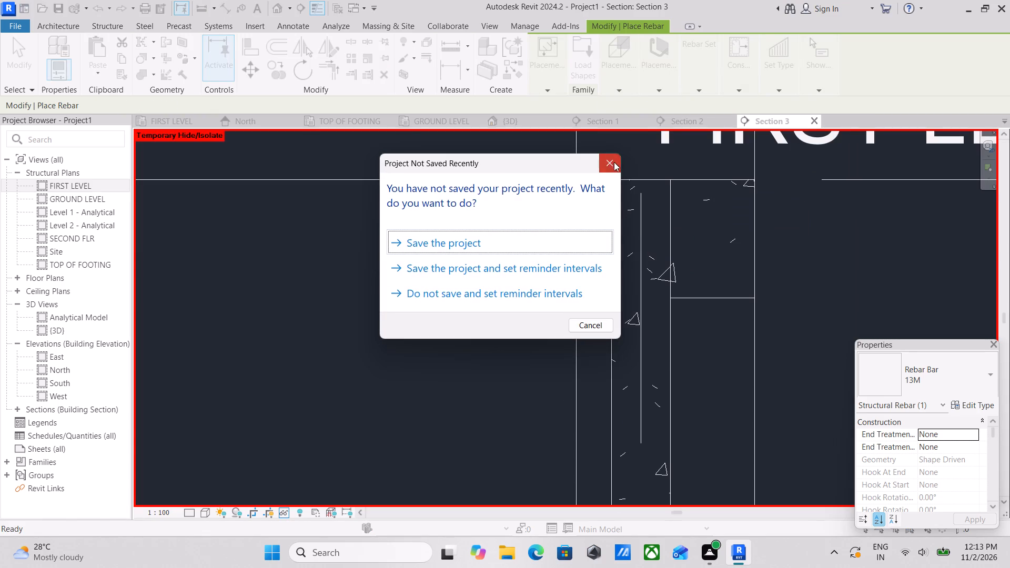
Place a straight 13M rebar of shape M_00 vertically inside the column's right face above GROUND LEVEL, on the current work plane and parallel to it.
{"action": "scroll", "coordinate": [673, 231], "scroll_direction": "down", "scroll_amount": 6}
{"action": "middle_click_drag", "start_coordinate": [653, 228], "coordinate": [616, 185]}
{"action": "middle_click_drag", "start_coordinate": [638, 294], "coordinate": [619, 197]}
{"action": "scroll", "coordinate": [629, 255], "scroll_direction": "down", "scroll_amount": 1}
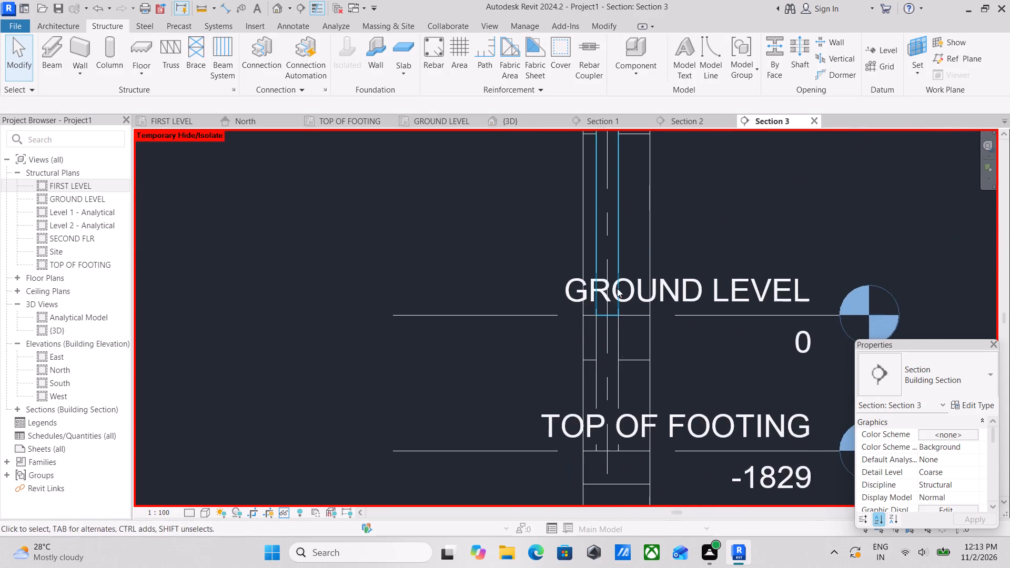
{"action": "scroll", "coordinate": [614, 300], "scroll_direction": "up", "scroll_amount": 3}
{"action": "middle_click_drag", "start_coordinate": [622, 347], "coordinate": [633, 397]}
{"action": "middle_click_drag", "start_coordinate": [644, 205], "coordinate": [652, 229]}
{"action": "scroll", "coordinate": [644, 207], "scroll_direction": "down", "scroll_amount": 1}
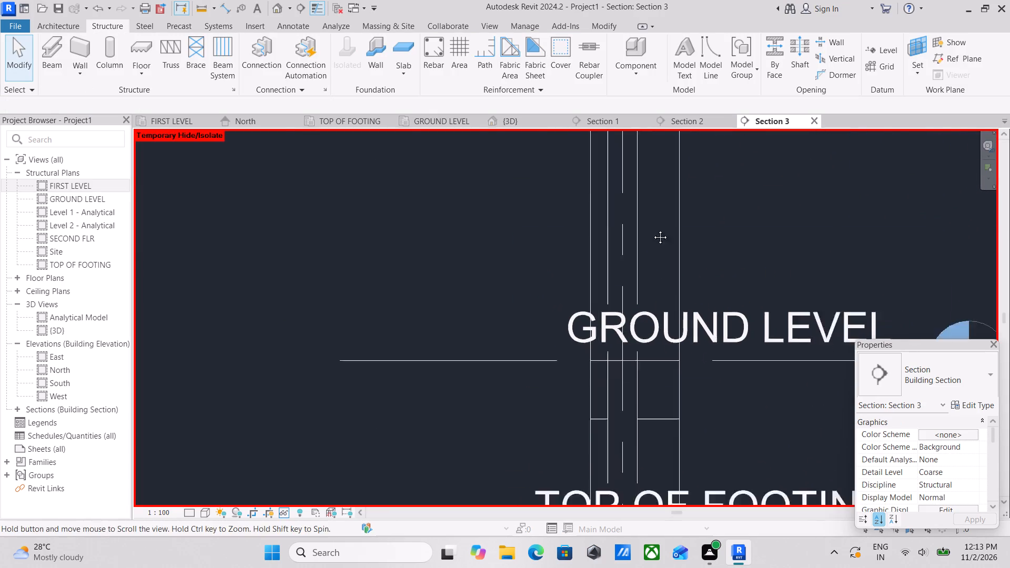
{"action": "middle_click_drag", "start_coordinate": [652, 229], "coordinate": [660, 263]}
{"action": "left_click", "coordinate": [435, 65]}
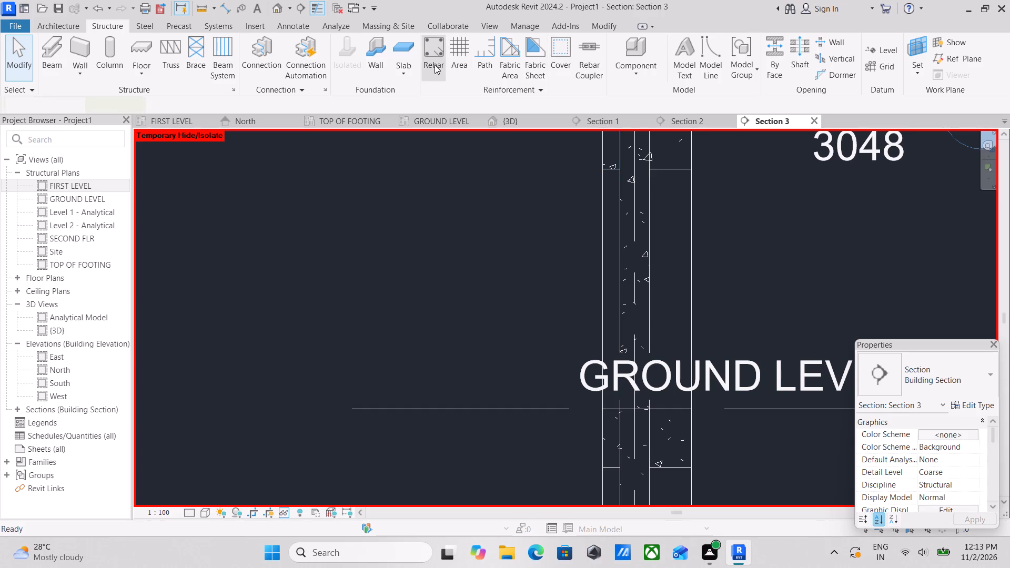
{"action": "scroll", "coordinate": [649, 293], "scroll_direction": "up", "scroll_amount": 3}
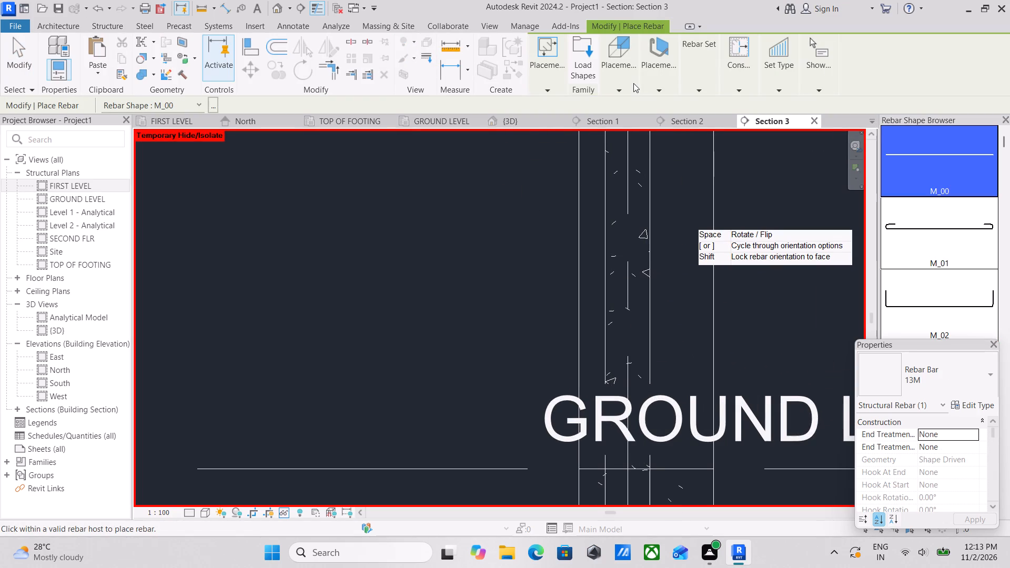
{"action": "left_click", "coordinate": [712, 119]}
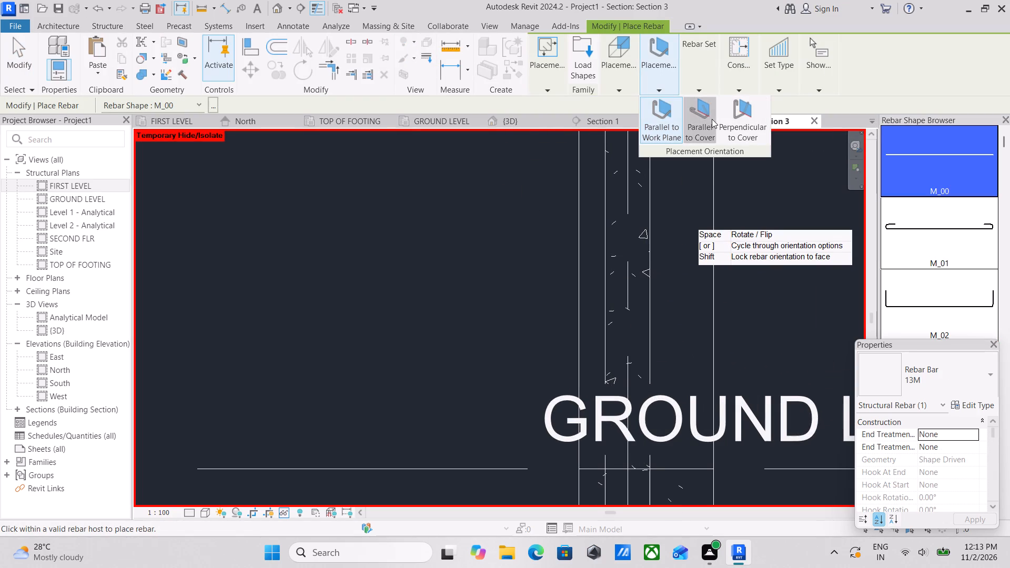
{"action": "scroll", "coordinate": [637, 328], "scroll_direction": "down", "scroll_amount": 2}
{"action": "middle_click", "coordinate": [637, 329]}
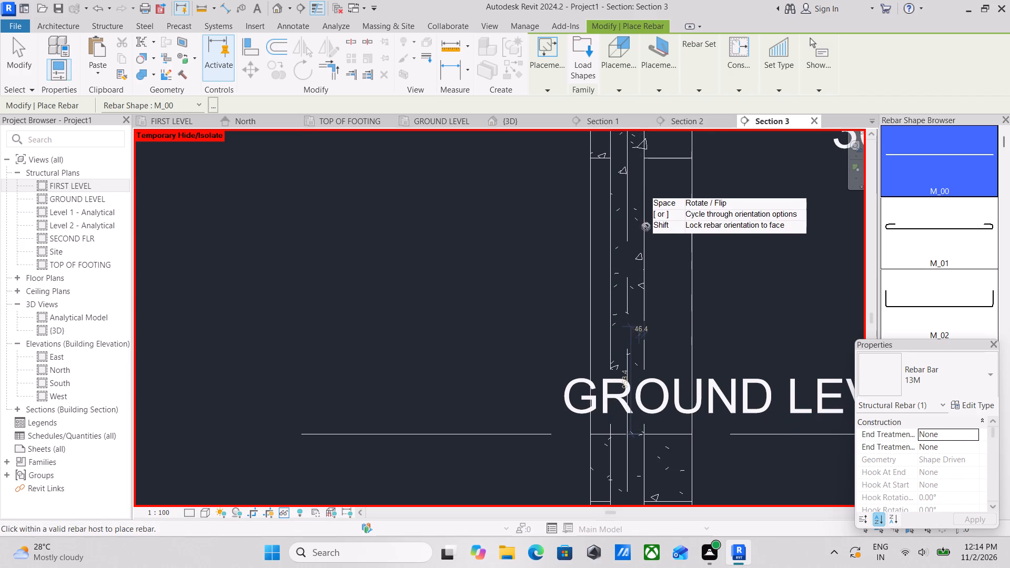
{"action": "left_click", "coordinate": [753, 114]}
{"action": "scroll", "coordinate": [685, 292], "scroll_direction": "up", "scroll_amount": 1}
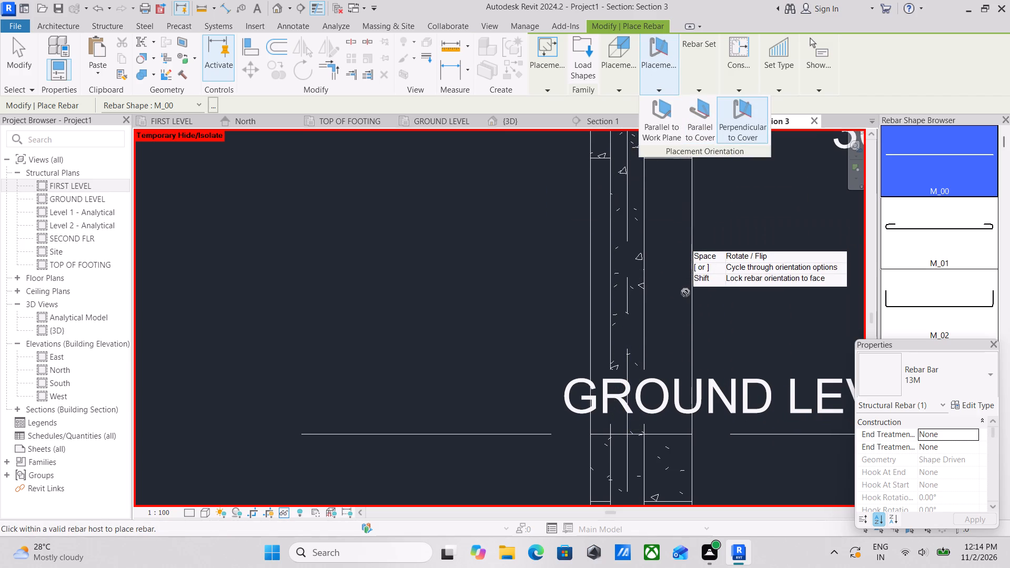
{"action": "scroll", "coordinate": [685, 292], "scroll_direction": "up", "scroll_amount": 2}
{"action": "scroll", "coordinate": [611, 300], "scroll_direction": "up", "scroll_amount": 4}
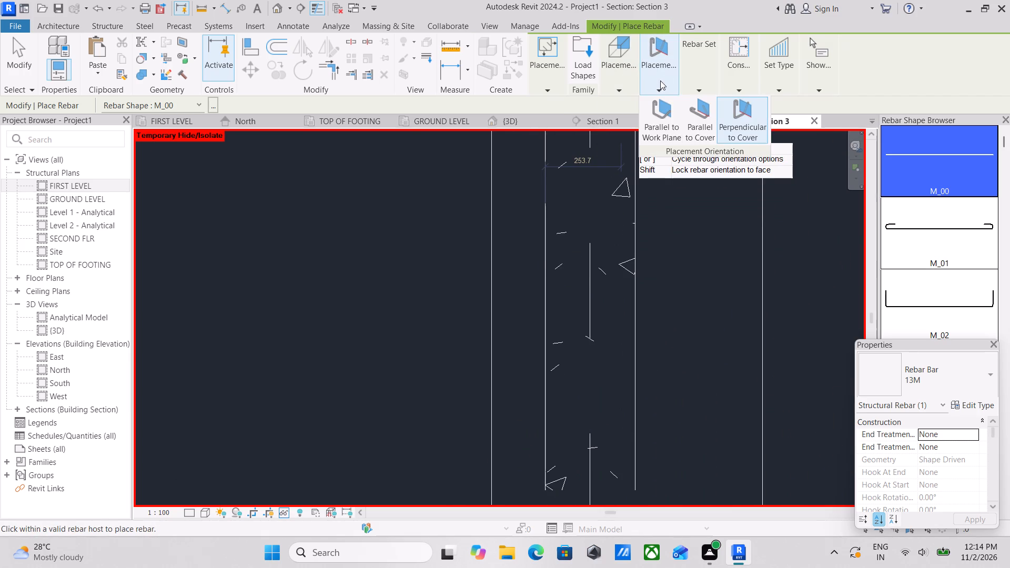
{"action": "left_click", "coordinate": [618, 88]}
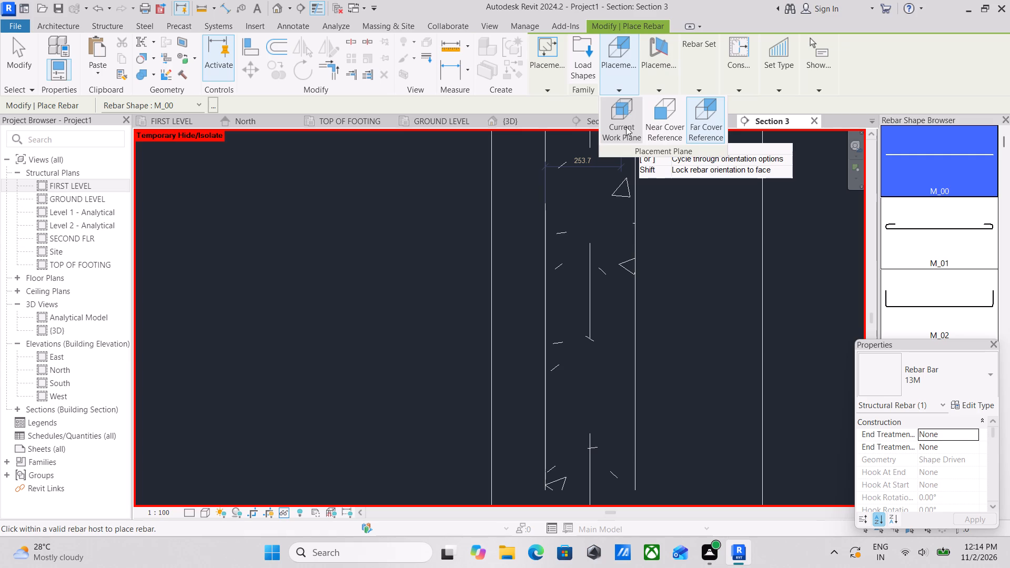
{"action": "left_click", "coordinate": [626, 127]}
{"action": "scroll", "coordinate": [620, 344], "scroll_direction": "down", "scroll_amount": 1}
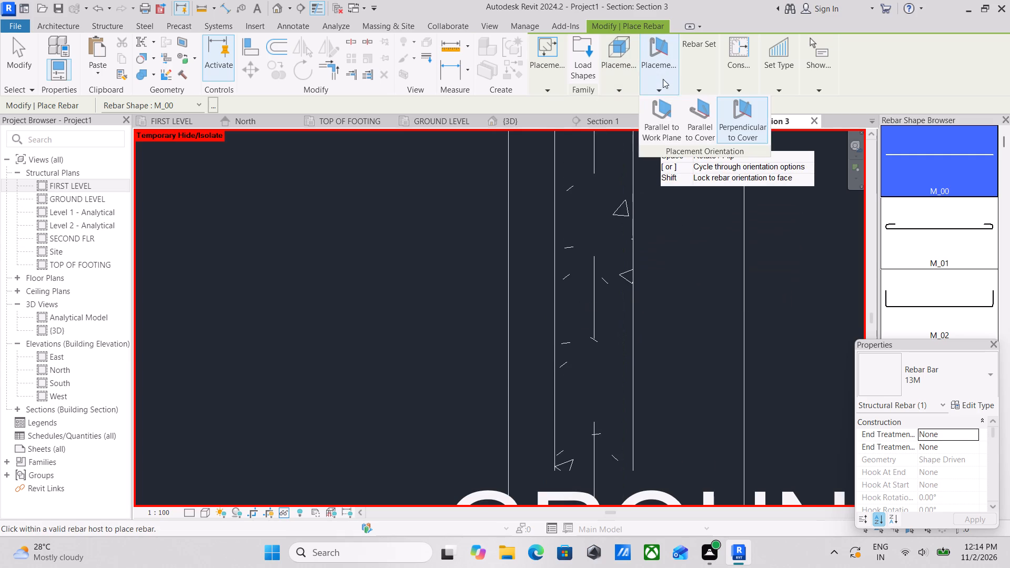
{"action": "left_click", "coordinate": [695, 115]}
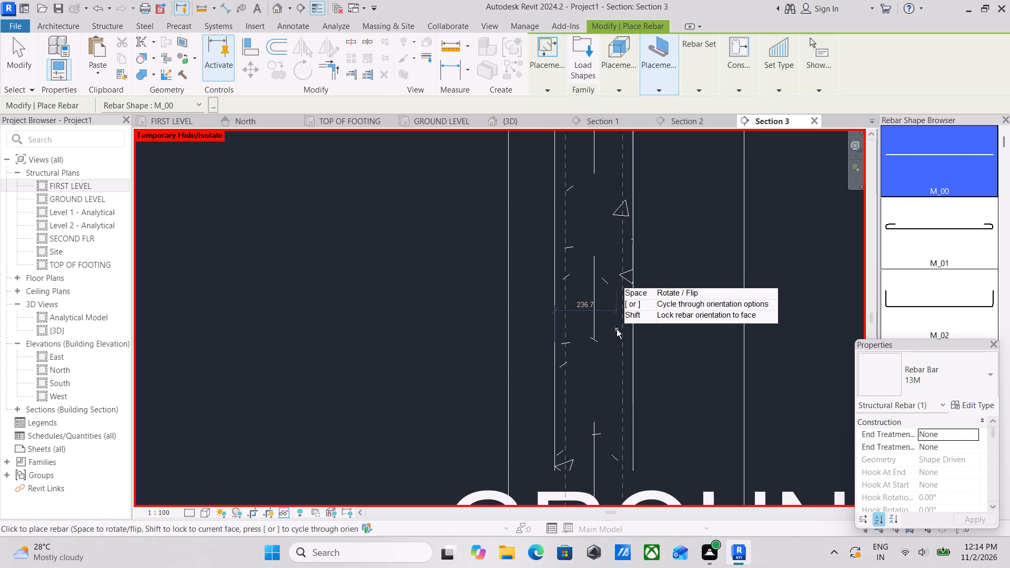
{"action": "scroll", "coordinate": [617, 329], "scroll_direction": "down", "scroll_amount": 3}
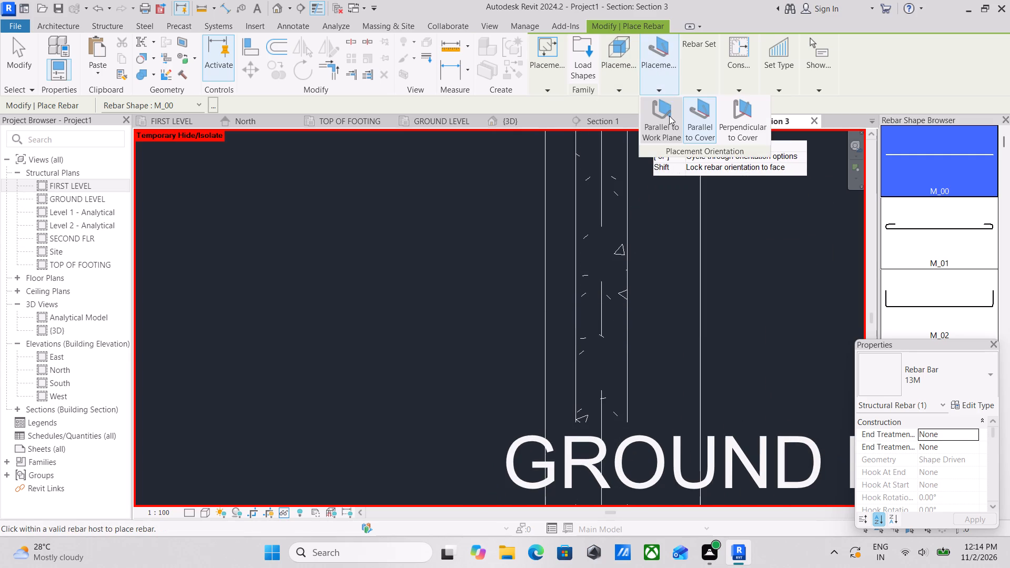
{"action": "left_click", "coordinate": [669, 116]}
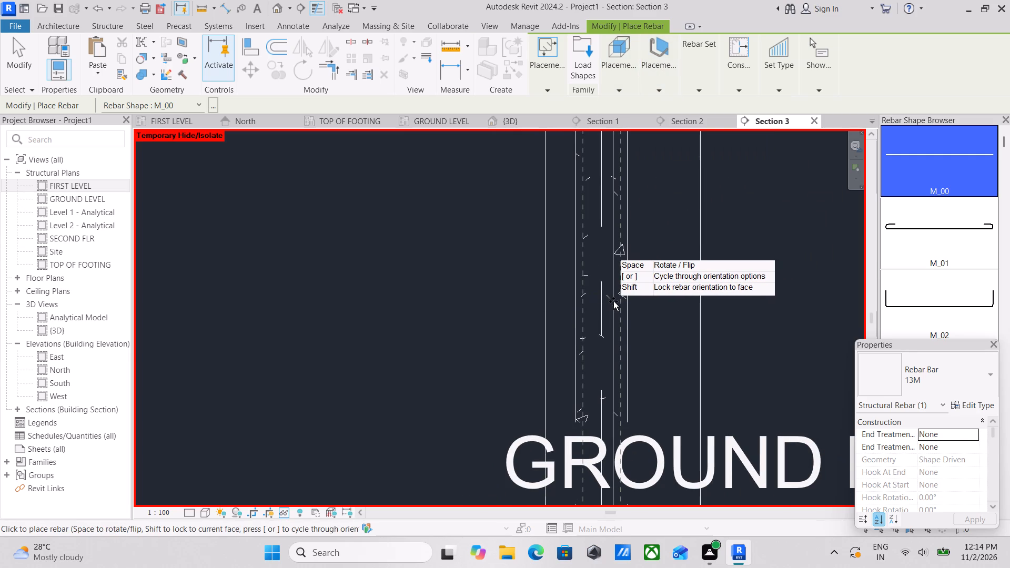
{"action": "scroll", "coordinate": [613, 301], "scroll_direction": "up", "scroll_amount": 4}
{"action": "left_click", "coordinate": [618, 300]}
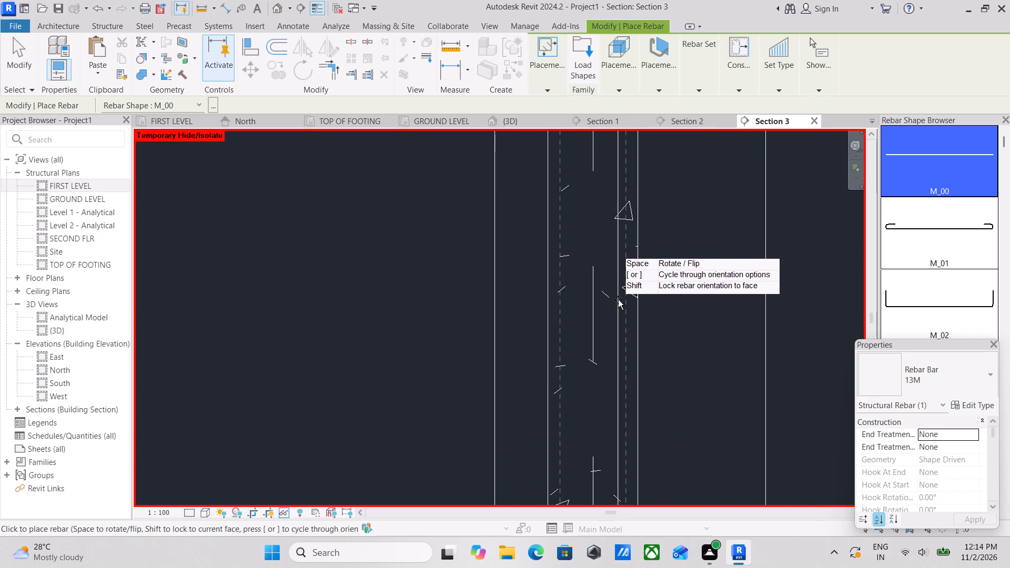
Finish placing the vertical rebar and set the column section view's detail level to Fine.
{"action": "key", "text": "Escape"}
{"action": "key", "text": "Escape"}
{"action": "left_click", "coordinate": [615, 275]}
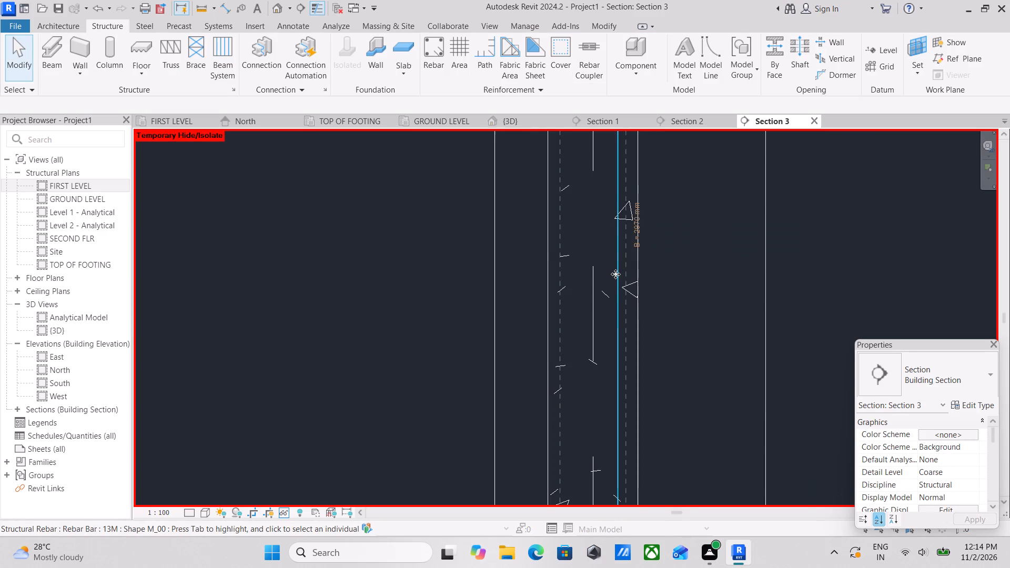
{"action": "scroll", "coordinate": [615, 274], "scroll_direction": "down", "scroll_amount": 3}
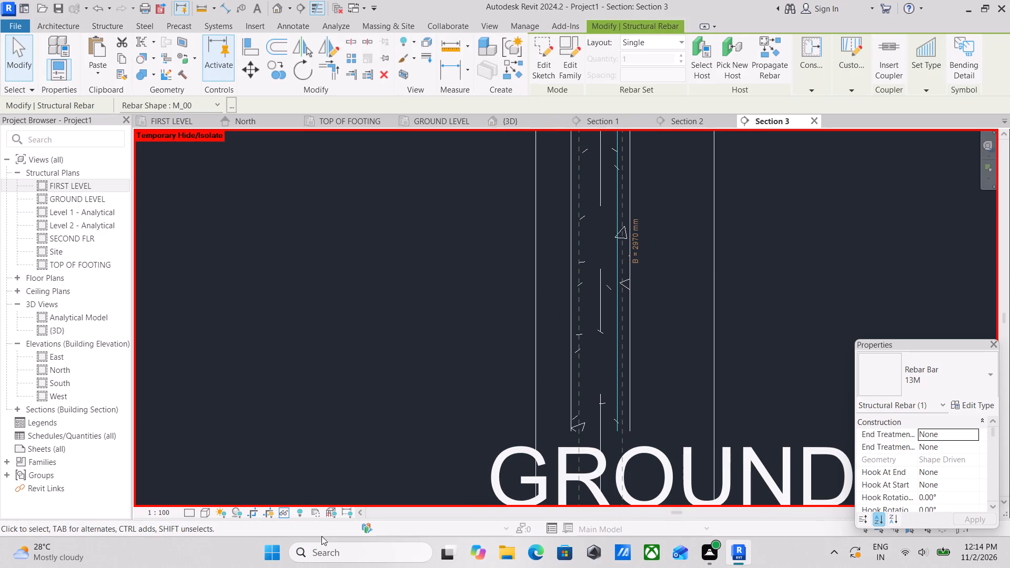
{"action": "scroll", "coordinate": [675, 372], "scroll_direction": "down", "scroll_amount": 1}
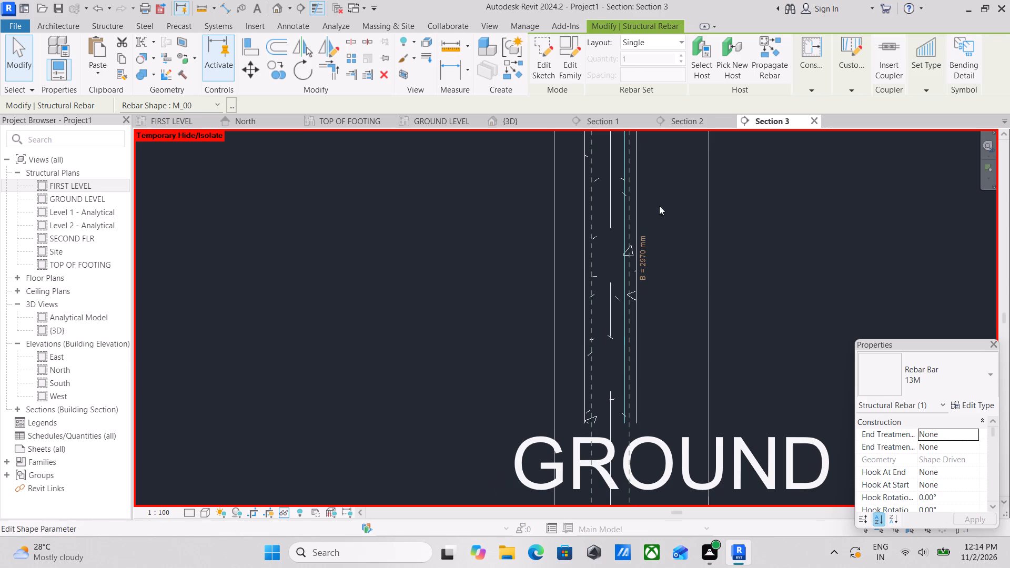
{"action": "scroll", "coordinate": [623, 380], "scroll_direction": "up", "scroll_amount": 2}
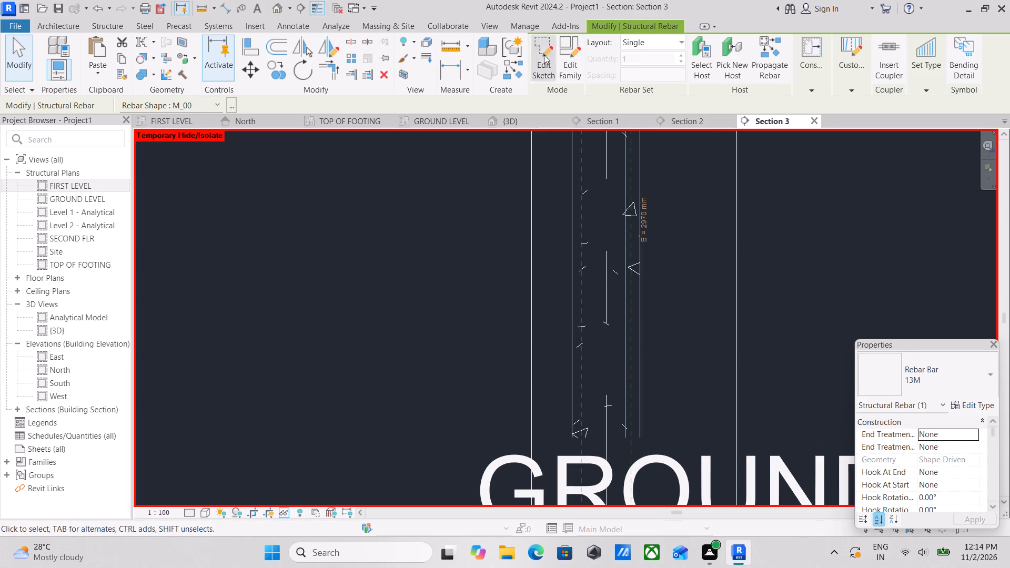
{"action": "scroll", "coordinate": [745, 515], "scroll_direction": "down", "scroll_amount": 2}
{"action": "scroll", "coordinate": [714, 339], "scroll_direction": "down", "scroll_amount": 2}
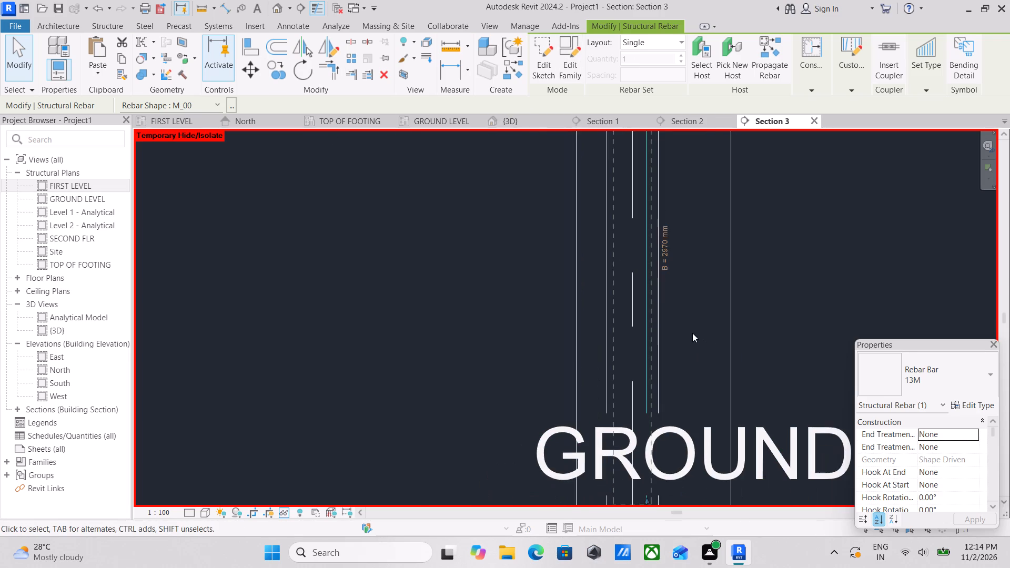
{"action": "scroll", "coordinate": [692, 333], "scroll_direction": "down", "scroll_amount": 5}
{"action": "middle_click_drag", "start_coordinate": [673, 284], "coordinate": [669, 260]}
{"action": "scroll", "coordinate": [688, 296], "scroll_direction": "down", "scroll_amount": 3}
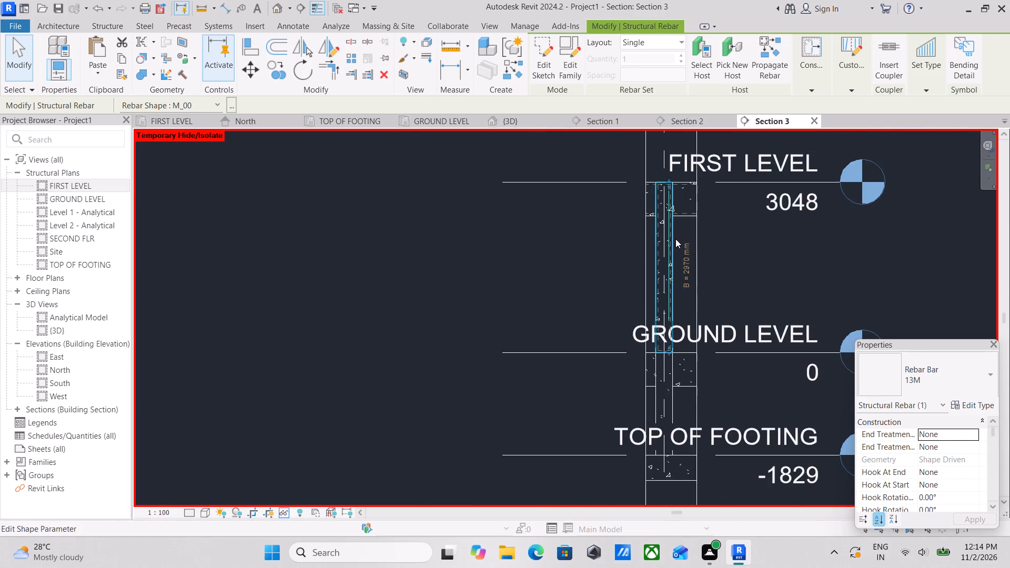
{"action": "scroll", "coordinate": [675, 238], "scroll_direction": "up", "scroll_amount": 6}
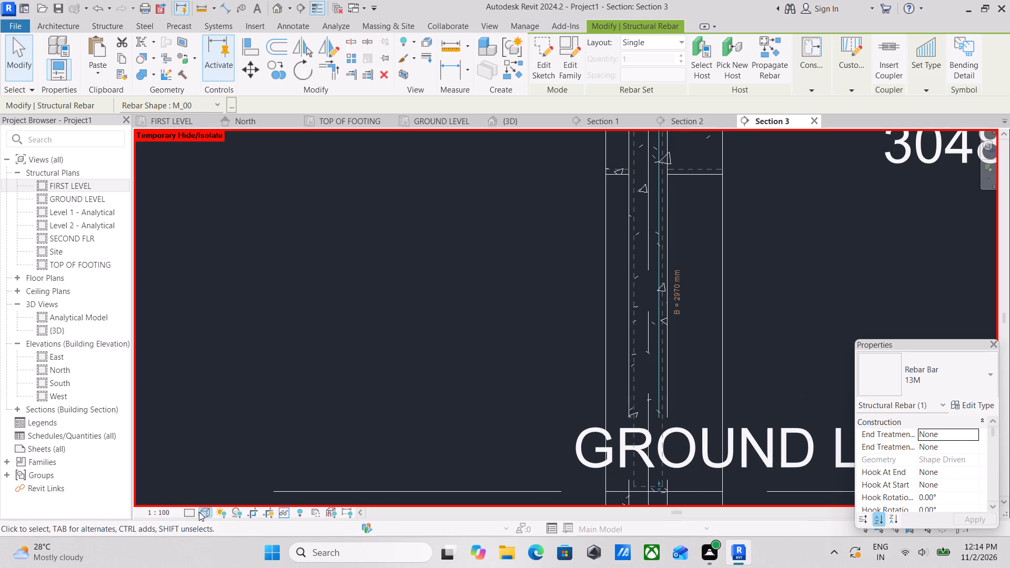
{"action": "left_click", "coordinate": [200, 513]}
{"action": "left_click", "coordinate": [189, 513]}
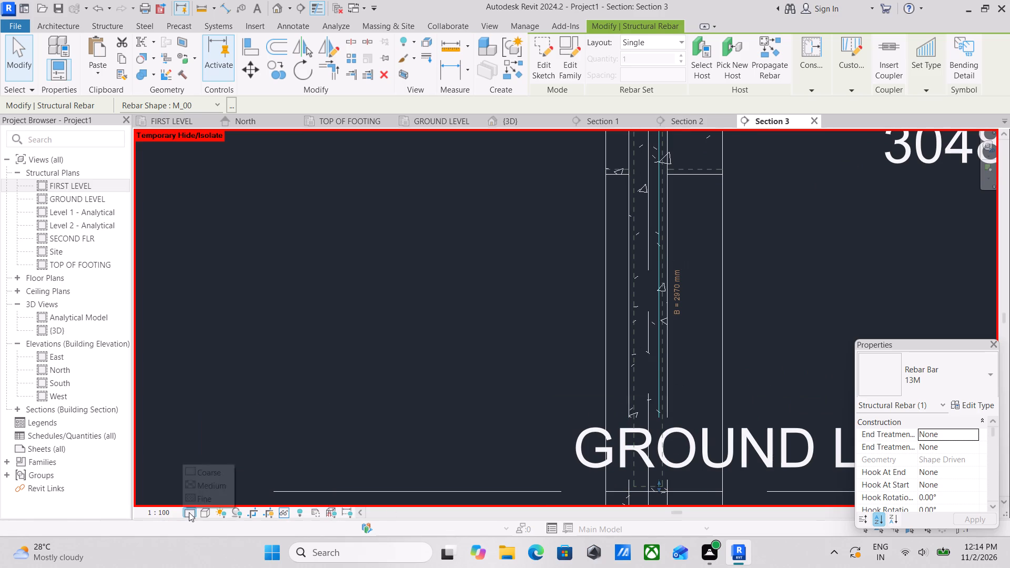
{"action": "left_click", "coordinate": [191, 497]}
Set the vertical 13M column rebar to show unobscured in the {3D} view as well.
{"action": "scroll", "coordinate": [588, 318], "scroll_direction": "up", "scroll_amount": 4}
{"action": "scroll", "coordinate": [708, 340], "scroll_direction": "down", "scroll_amount": 2}
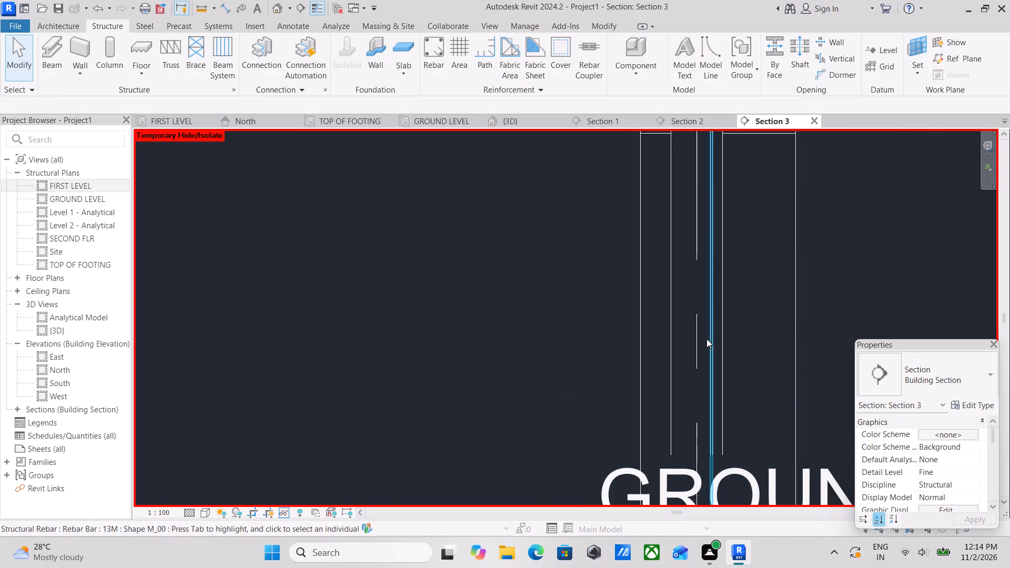
{"action": "middle_click_drag", "start_coordinate": [702, 337], "coordinate": [633, 269]}
{"action": "left_click", "coordinate": [643, 309]}
{"action": "scroll", "coordinate": [643, 308], "scroll_direction": "down", "scroll_amount": 3}
{"action": "middle_click_drag", "start_coordinate": [643, 308], "coordinate": [622, 474]}
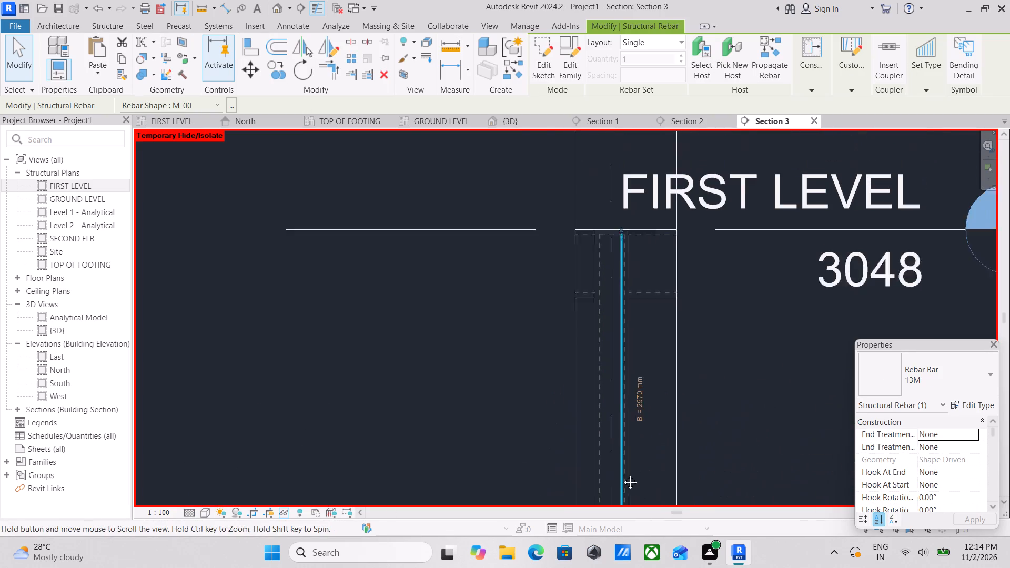
{"action": "middle_click_drag", "start_coordinate": [622, 474], "coordinate": [623, 476]}
{"action": "scroll", "coordinate": [943, 471], "scroll_direction": "down", "scroll_amount": 3}
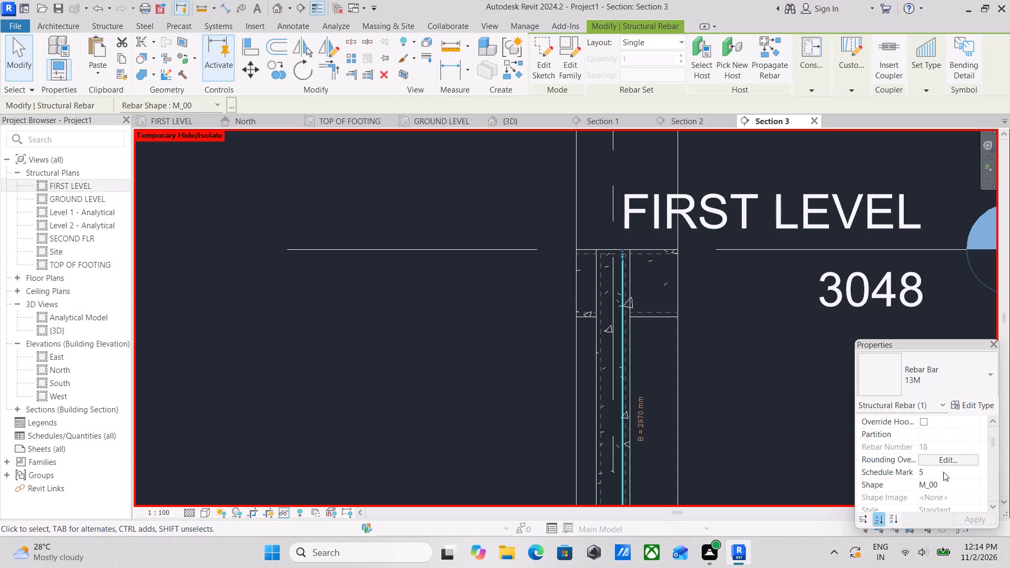
{"action": "scroll", "coordinate": [940, 452], "scroll_direction": "down", "scroll_amount": 4}
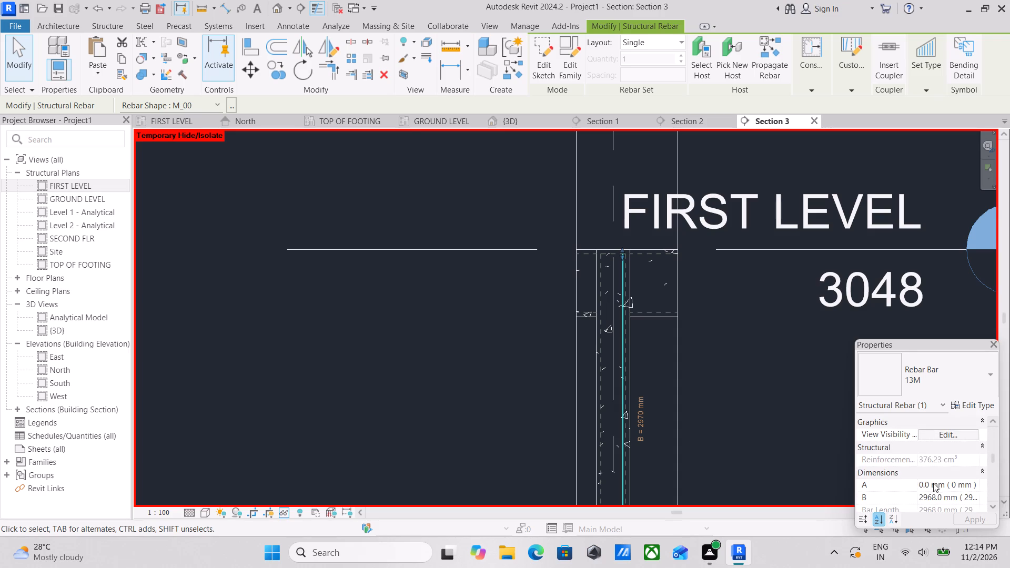
{"action": "left_click", "coordinate": [941, 434]}
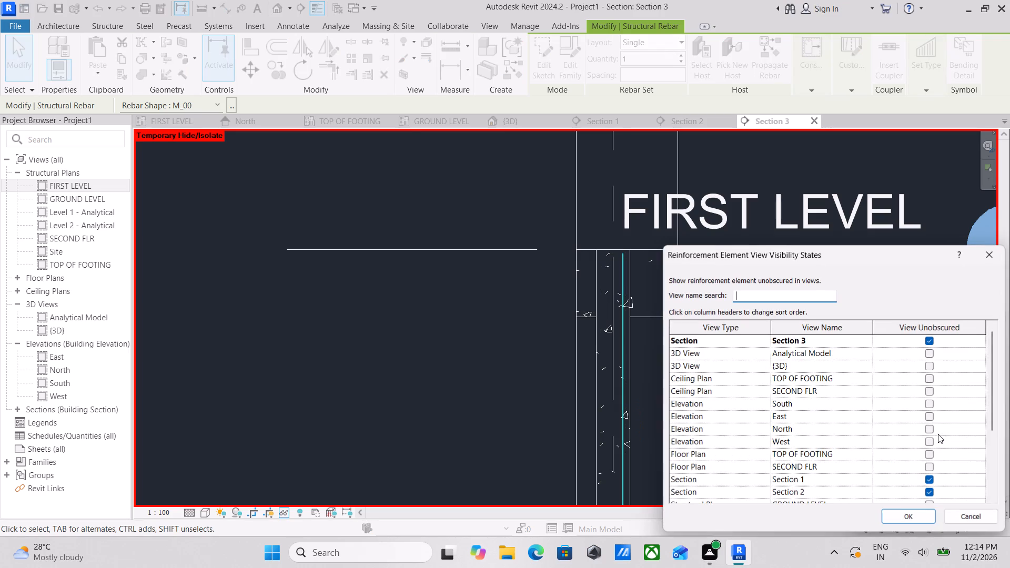
{"action": "left_click", "coordinate": [930, 363]}
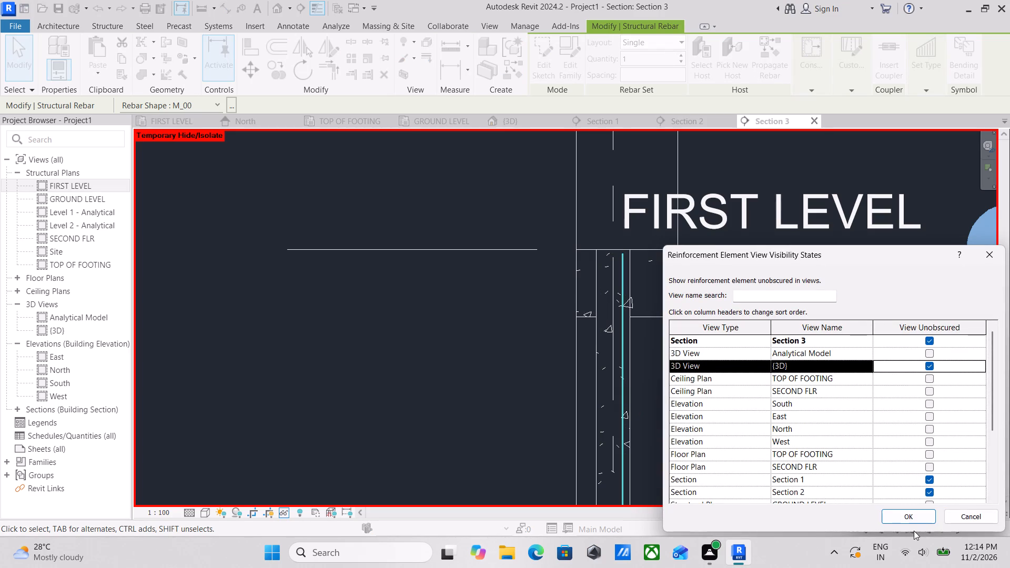
{"action": "left_click", "coordinate": [907, 516]}
{"action": "scroll", "coordinate": [661, 392], "scroll_direction": "up", "scroll_amount": 3}
{"action": "key", "text": "Escape"}
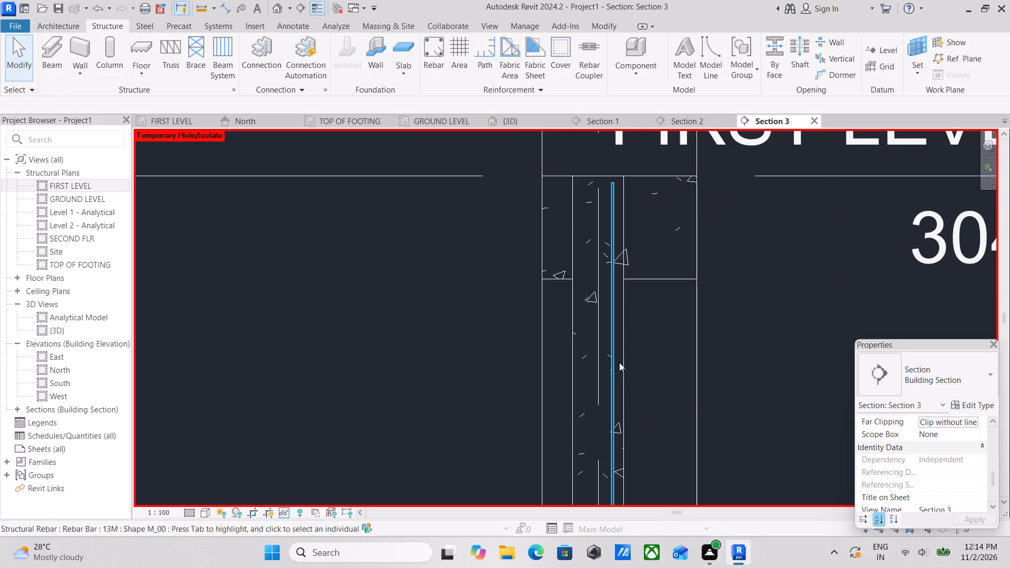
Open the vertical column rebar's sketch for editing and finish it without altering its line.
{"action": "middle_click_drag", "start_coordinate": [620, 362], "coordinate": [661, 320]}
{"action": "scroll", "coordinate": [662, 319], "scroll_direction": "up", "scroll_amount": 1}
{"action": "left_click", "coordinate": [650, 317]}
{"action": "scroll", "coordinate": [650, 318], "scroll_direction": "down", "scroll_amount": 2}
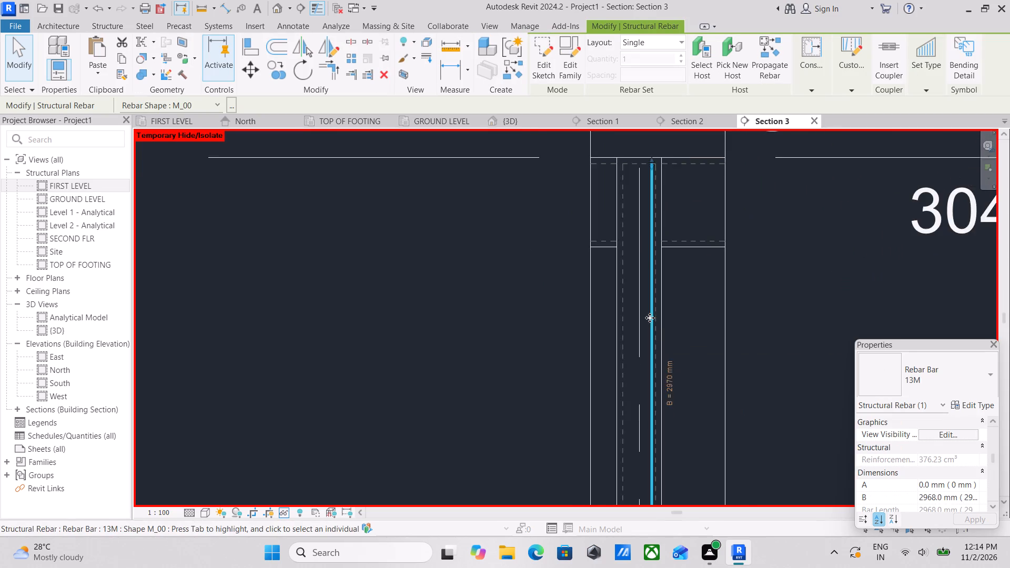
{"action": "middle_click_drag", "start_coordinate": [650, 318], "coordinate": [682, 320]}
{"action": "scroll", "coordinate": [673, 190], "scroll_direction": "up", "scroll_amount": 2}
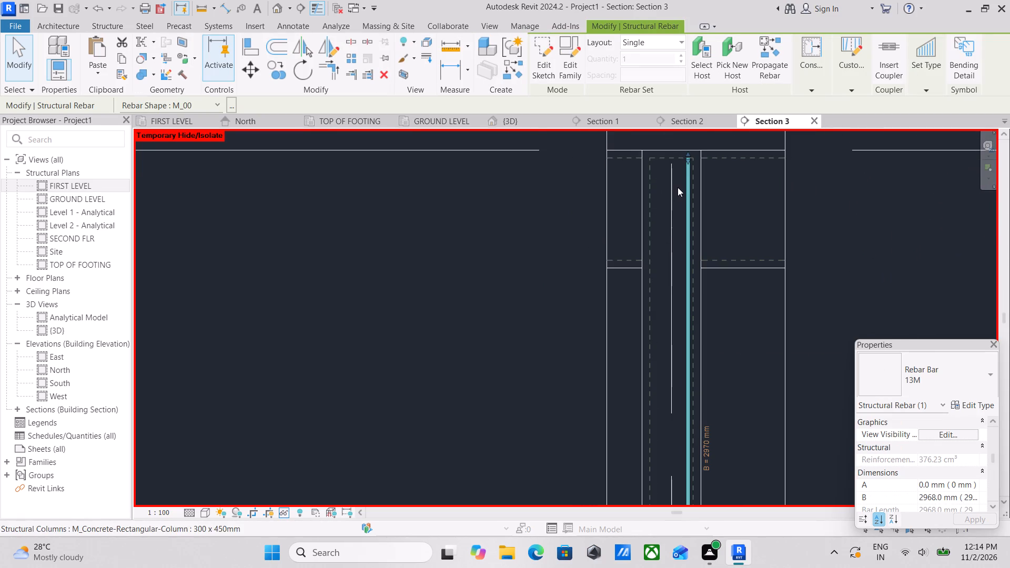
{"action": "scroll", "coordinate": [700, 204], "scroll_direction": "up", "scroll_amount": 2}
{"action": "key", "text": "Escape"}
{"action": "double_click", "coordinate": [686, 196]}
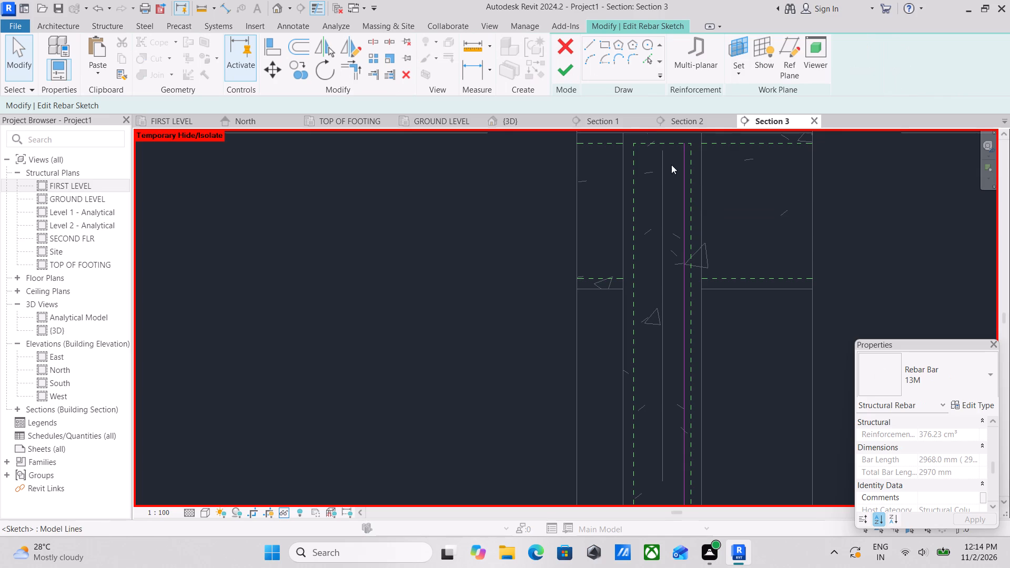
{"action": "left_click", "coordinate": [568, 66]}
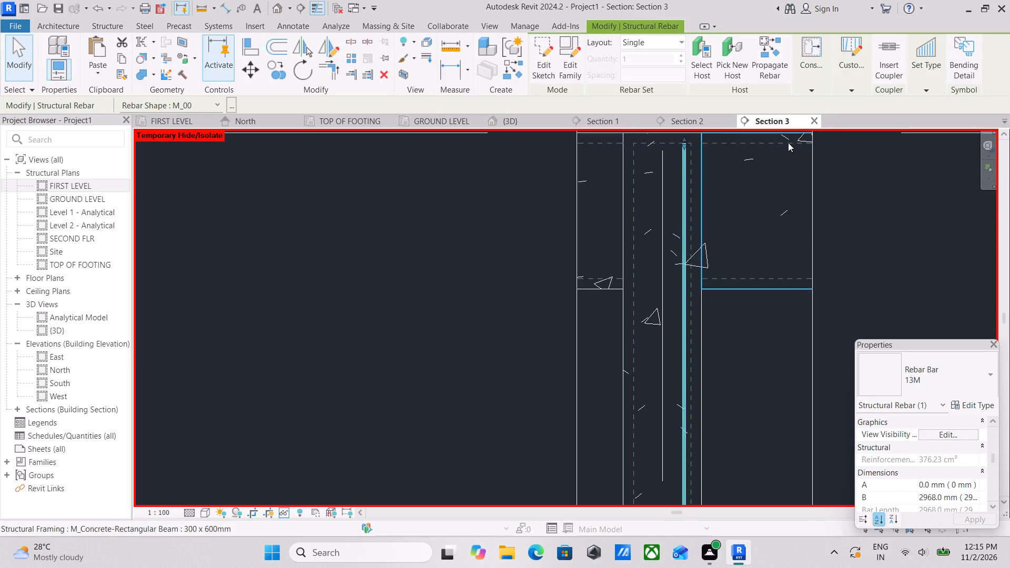
Shorten the vertical column rebar slightly at its top end, to a length of about 2961 mm.
{"action": "scroll", "coordinate": [745, 203], "scroll_direction": "down", "scroll_amount": 4}
{"action": "key", "text": "Escape"}
{"action": "key", "text": "Escape"}
{"action": "scroll", "coordinate": [713, 169], "scroll_direction": "up", "scroll_amount": 3}
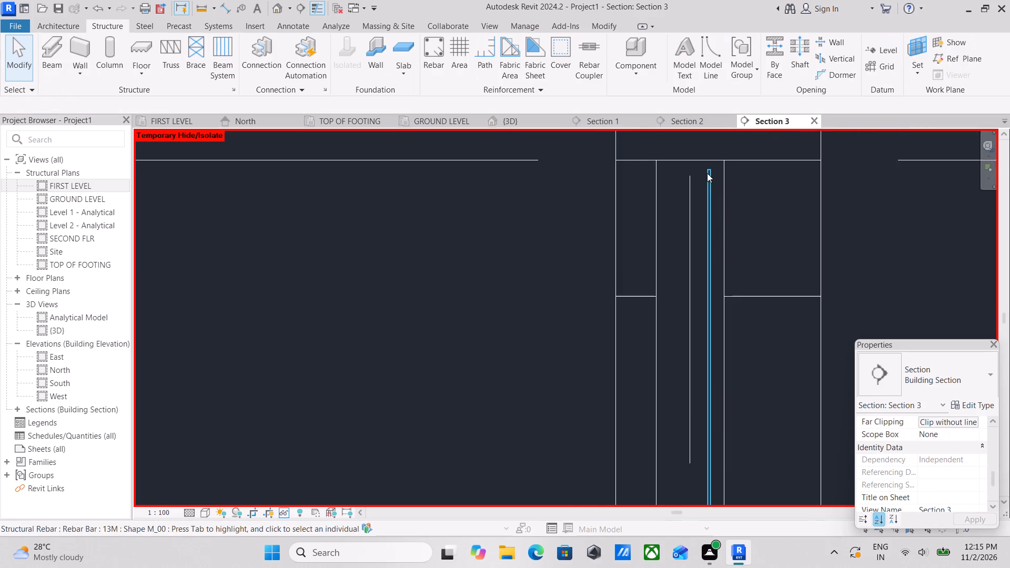
{"action": "scroll", "coordinate": [707, 173], "scroll_direction": "up", "scroll_amount": 2}
{"action": "triple_click", "coordinate": [707, 171]}
{"action": "double_click", "coordinate": [707, 171]}
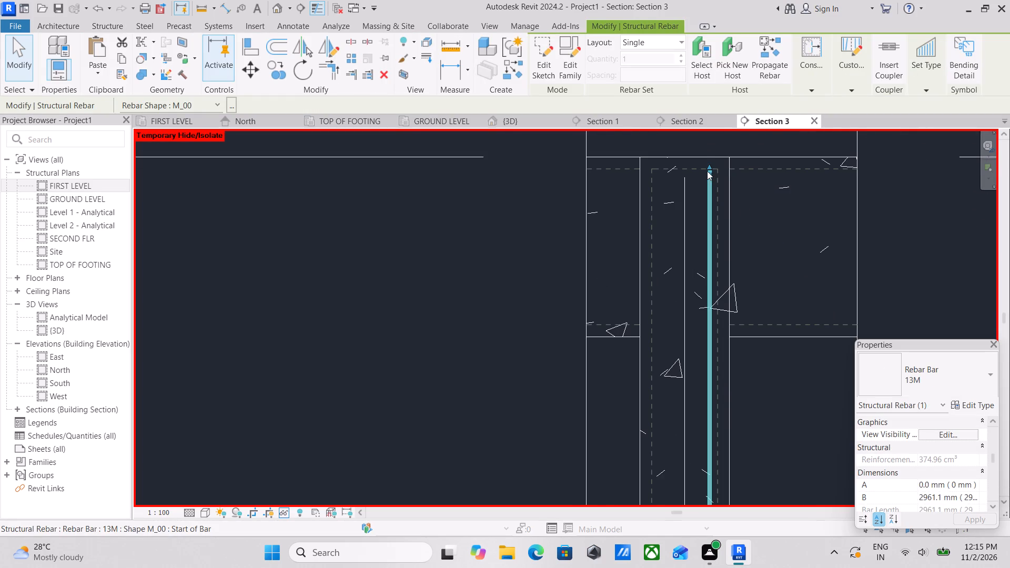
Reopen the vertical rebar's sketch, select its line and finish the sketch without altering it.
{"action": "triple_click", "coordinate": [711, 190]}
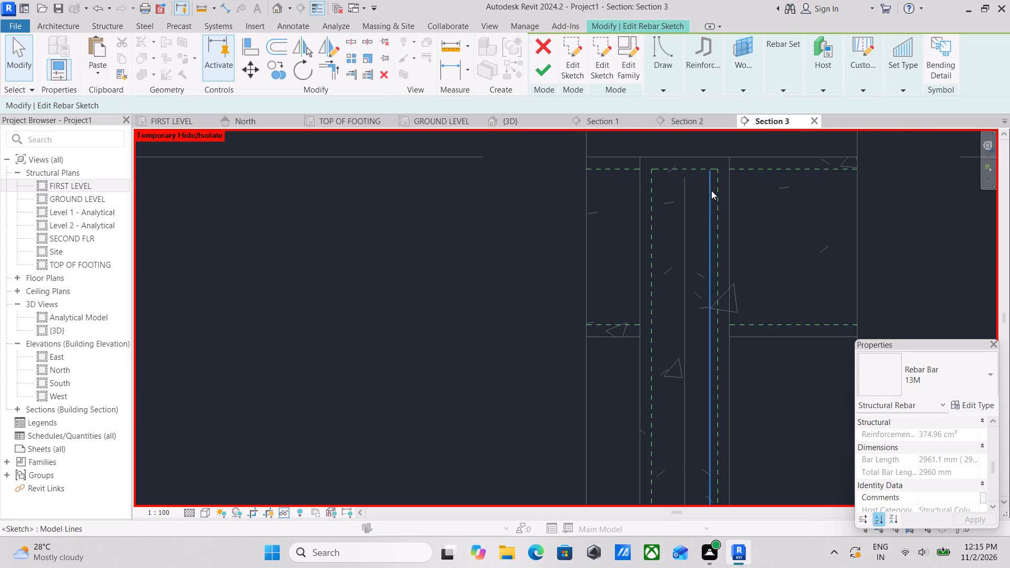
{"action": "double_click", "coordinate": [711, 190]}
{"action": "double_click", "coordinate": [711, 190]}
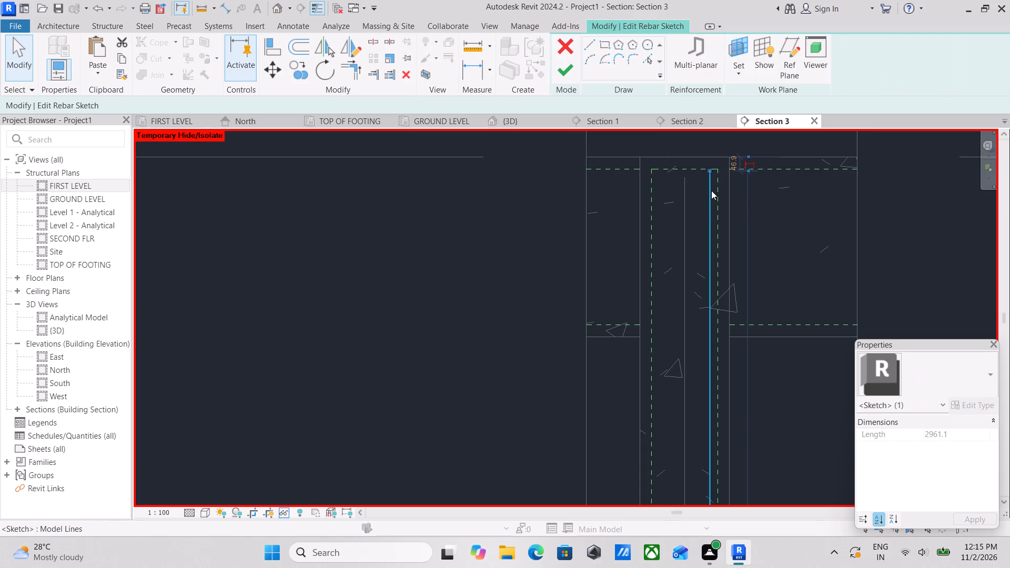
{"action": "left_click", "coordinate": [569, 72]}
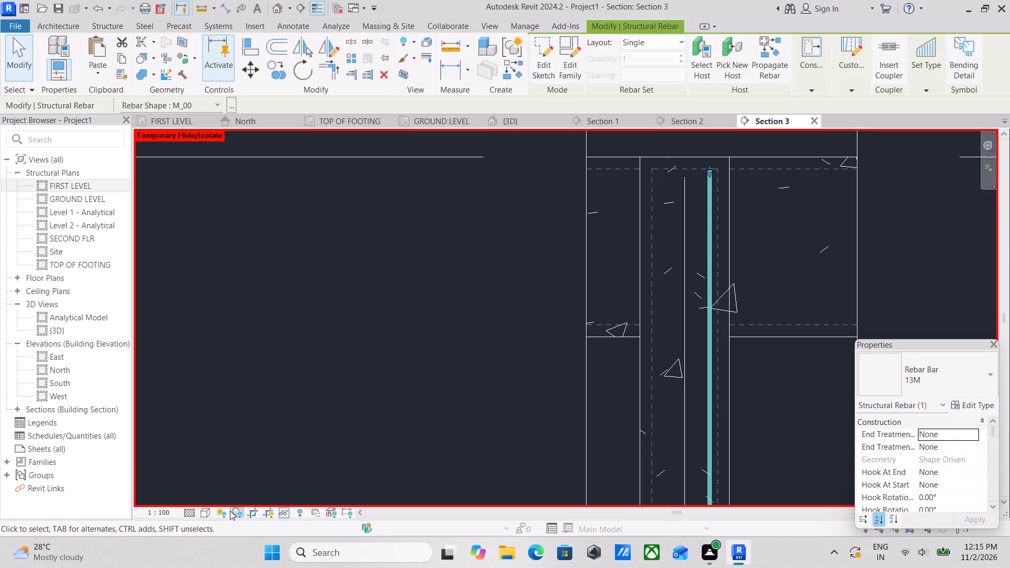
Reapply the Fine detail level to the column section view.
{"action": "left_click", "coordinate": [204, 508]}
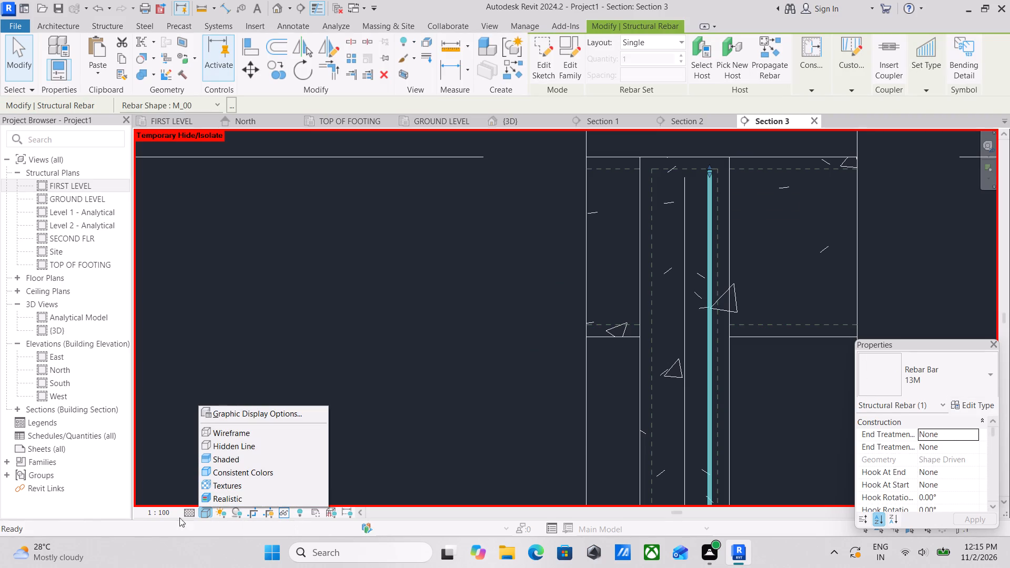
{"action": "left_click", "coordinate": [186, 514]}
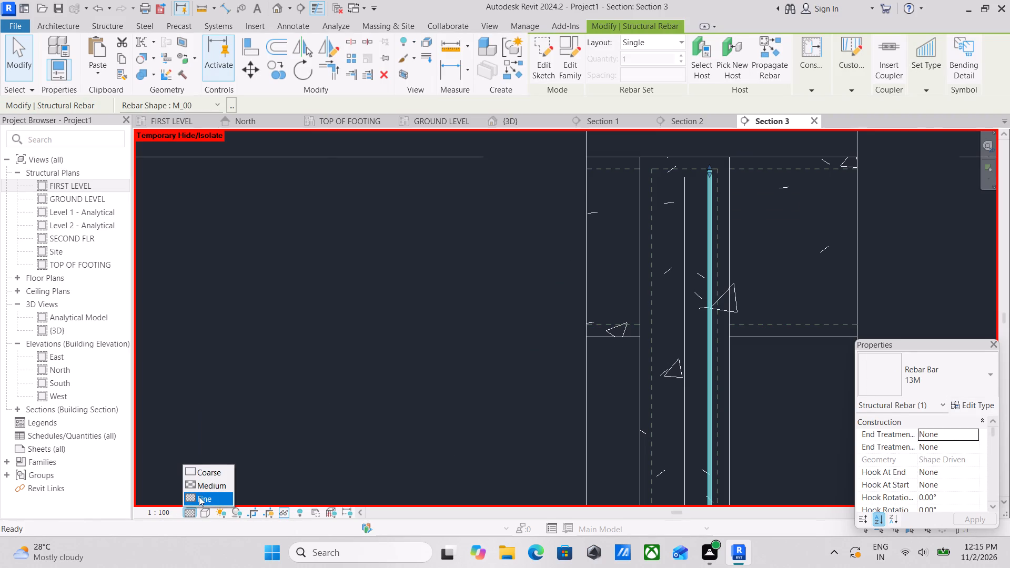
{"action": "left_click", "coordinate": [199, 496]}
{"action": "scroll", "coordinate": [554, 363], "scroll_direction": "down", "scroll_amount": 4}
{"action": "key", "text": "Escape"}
Select the vertical 13M rebar and examine its extent within the column between FIRST LEVEL and GROUND LEVEL.
{"action": "scroll", "coordinate": [587, 341], "scroll_direction": "down", "scroll_amount": 7}
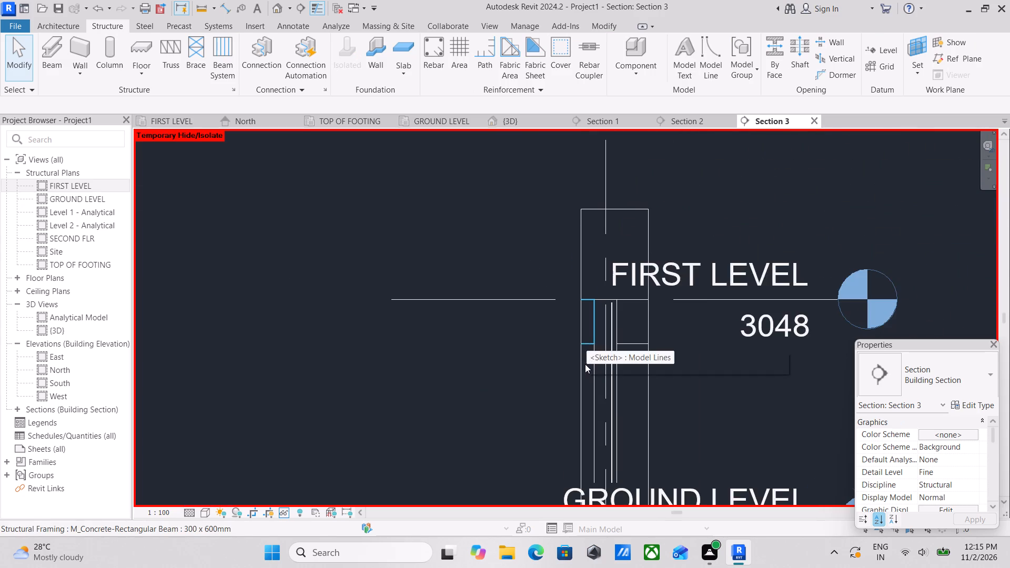
{"action": "middle_click_drag", "start_coordinate": [585, 364], "coordinate": [557, 369]}
{"action": "scroll", "coordinate": [554, 369], "scroll_direction": "up", "scroll_amount": 8}
{"action": "scroll", "coordinate": [605, 250], "scroll_direction": "up", "scroll_amount": 3}
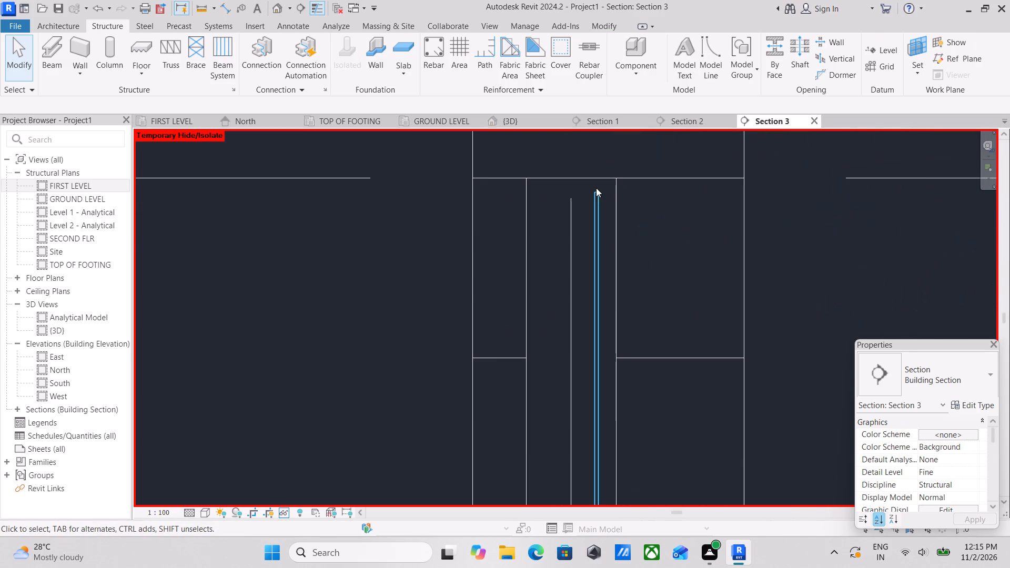
{"action": "scroll", "coordinate": [595, 185], "scroll_direction": "up", "scroll_amount": 2}
{"action": "left_click", "coordinate": [593, 193]}
{"action": "scroll", "coordinate": [595, 191], "scroll_direction": "down", "scroll_amount": 6}
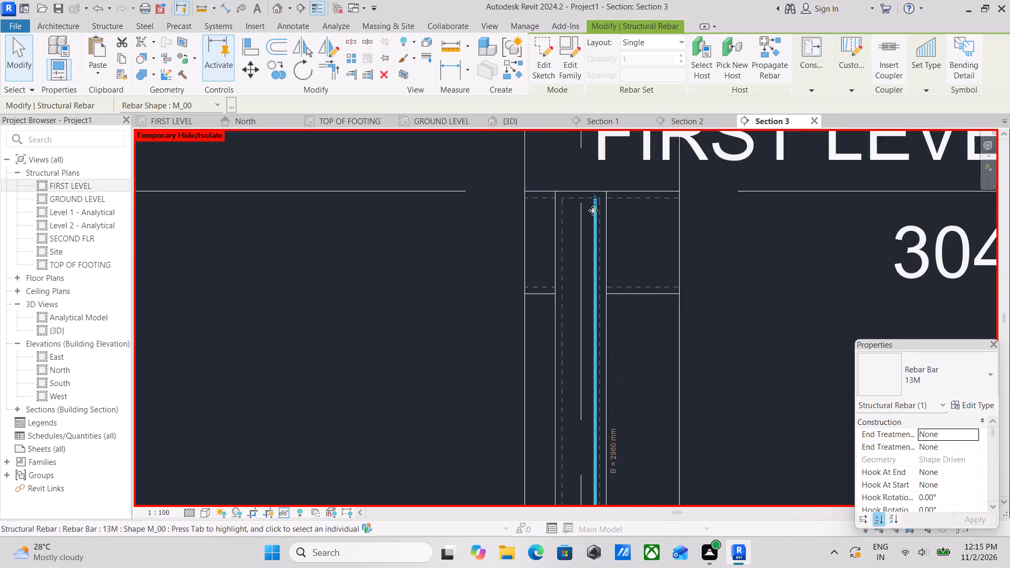
{"action": "middle_click_drag", "start_coordinate": [593, 210], "coordinate": [596, 122]}
{"action": "scroll", "coordinate": [600, 245], "scroll_direction": "down", "scroll_amount": 3}
{"action": "middle_click_drag", "start_coordinate": [600, 245], "coordinate": [605, 149]}
{"action": "middle_click_drag", "start_coordinate": [582, 449], "coordinate": [624, 451]}
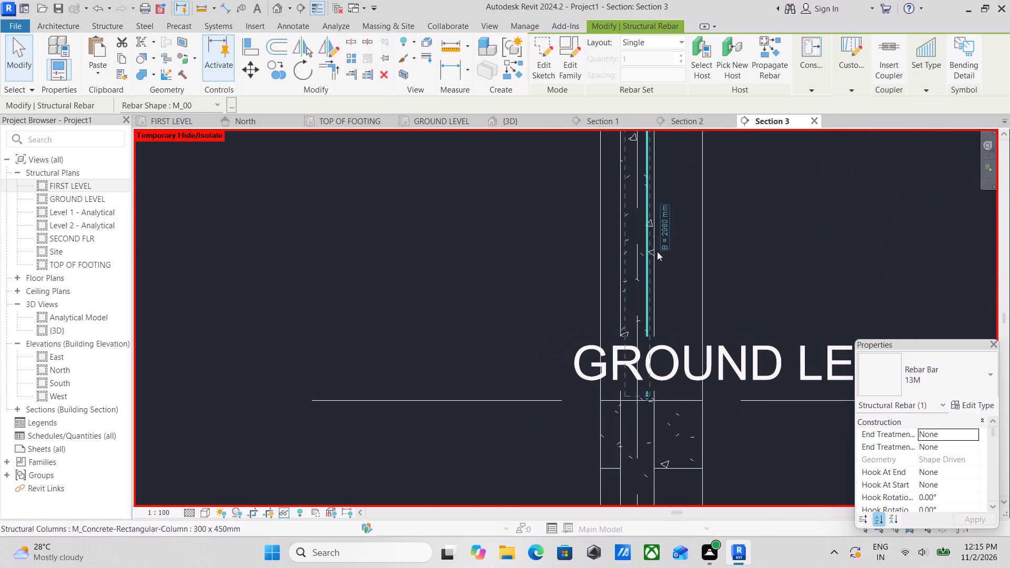
{"action": "middle_click_drag", "start_coordinate": [657, 251], "coordinate": [673, 354]}
{"action": "scroll", "coordinate": [673, 352], "scroll_direction": "up", "scroll_amount": 1}
{"action": "middle_click_drag", "start_coordinate": [620, 224], "coordinate": [604, 283]}
{"action": "scroll", "coordinate": [604, 282], "scroll_direction": "down", "scroll_amount": 1}
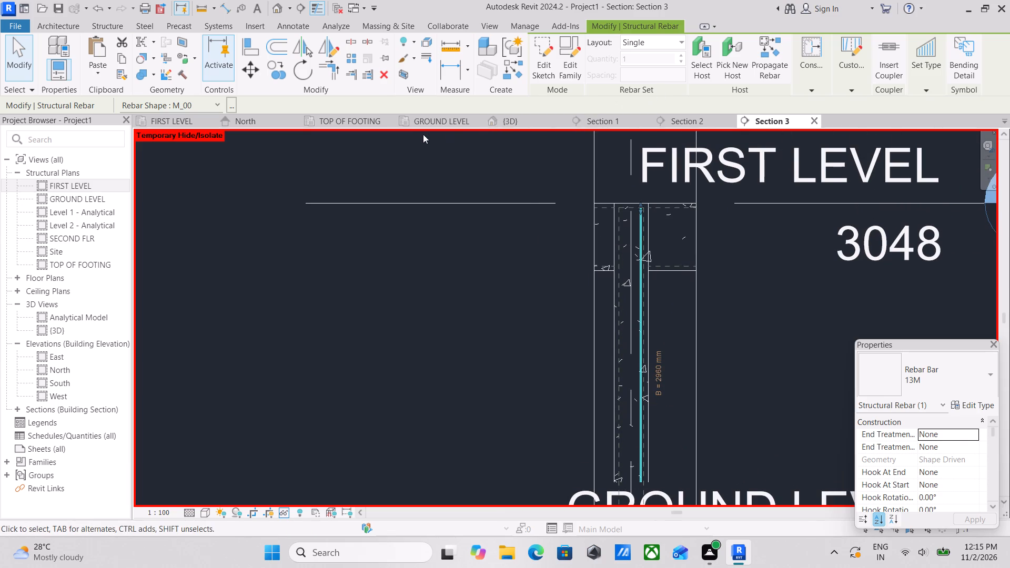
Look over the columns in the GROUND LEVEL plan, and return to Section 3 to inspect the selected rebar's lower end.
{"action": "left_click", "coordinate": [436, 117]}
{"action": "scroll", "coordinate": [661, 175], "scroll_direction": "down", "scroll_amount": 1}
{"action": "middle_click_drag", "start_coordinate": [660, 175], "coordinate": [537, 188]}
{"action": "scroll", "coordinate": [588, 194], "scroll_direction": "down", "scroll_amount": 2}
{"action": "middle_click_drag", "start_coordinate": [587, 194], "coordinate": [582, 204]}
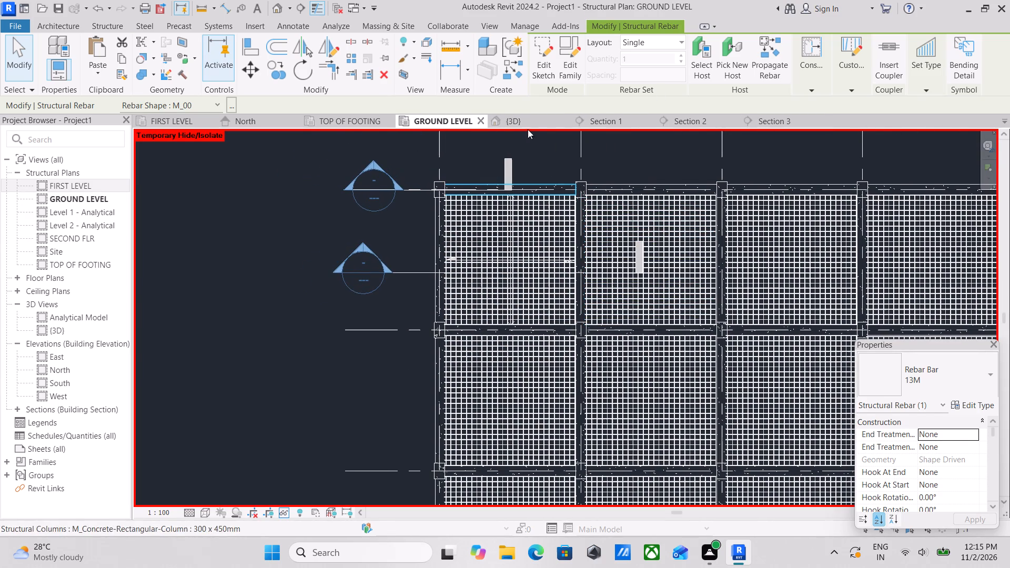
{"action": "left_click", "coordinate": [771, 118]}
{"action": "middle_click_drag", "start_coordinate": [643, 249], "coordinate": [643, 164]}
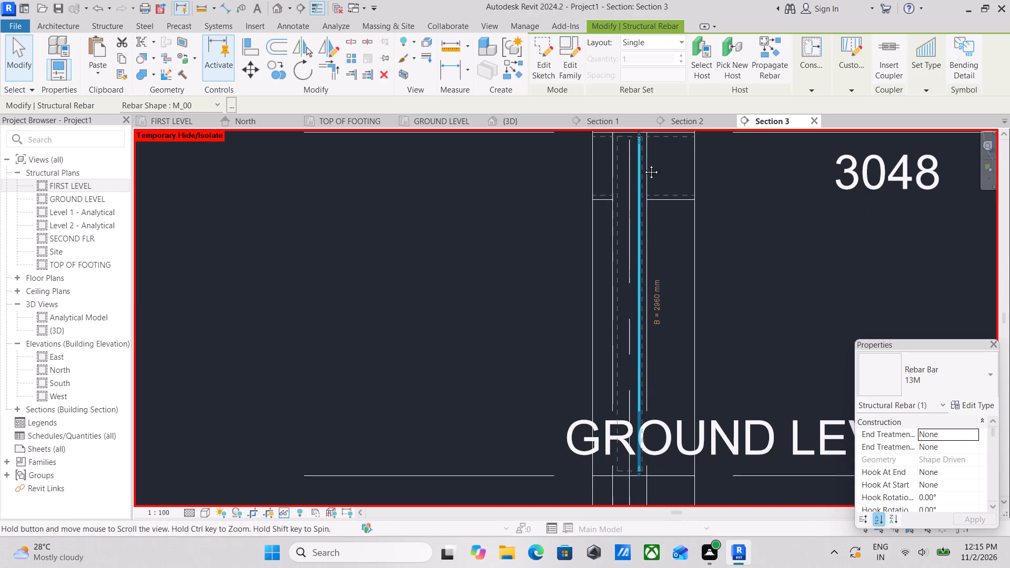
{"action": "middle_click_drag", "start_coordinate": [643, 164], "coordinate": [644, 164]}
{"action": "middle_click_drag", "start_coordinate": [647, 350], "coordinate": [653, 286]}
{"action": "scroll", "coordinate": [659, 389], "scroll_direction": "up", "scroll_amount": 4}
{"action": "scroll", "coordinate": [647, 273], "scroll_direction": "down", "scroll_amount": 1}
{"action": "middle_click_drag", "start_coordinate": [647, 273], "coordinate": [650, 286]}
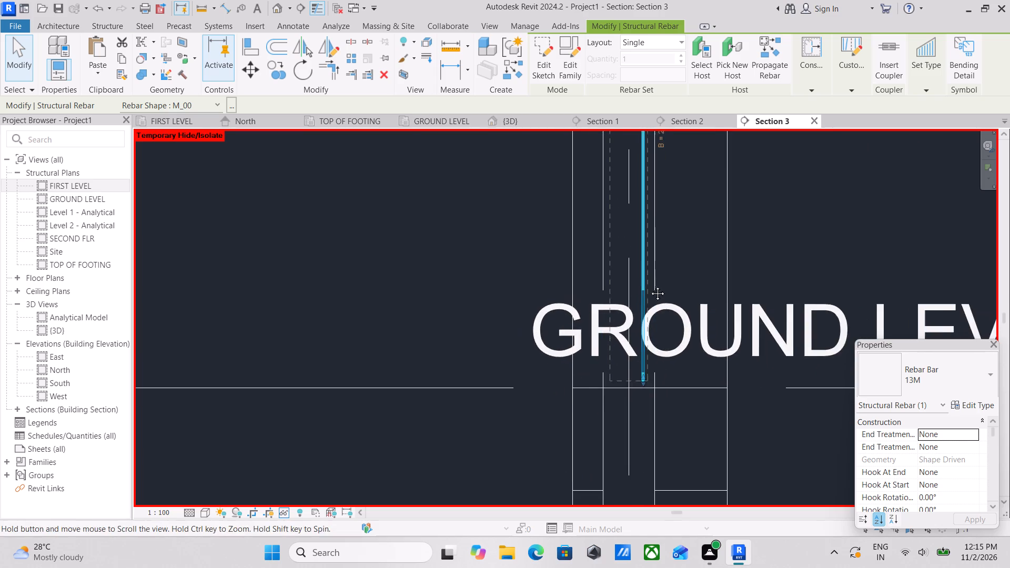
{"action": "middle_click_drag", "start_coordinate": [650, 286], "coordinate": [644, 394]}
{"action": "scroll", "coordinate": [655, 284], "scroll_direction": "down", "scroll_amount": 2}
{"action": "middle_click_drag", "start_coordinate": [655, 284], "coordinate": [620, 298]}
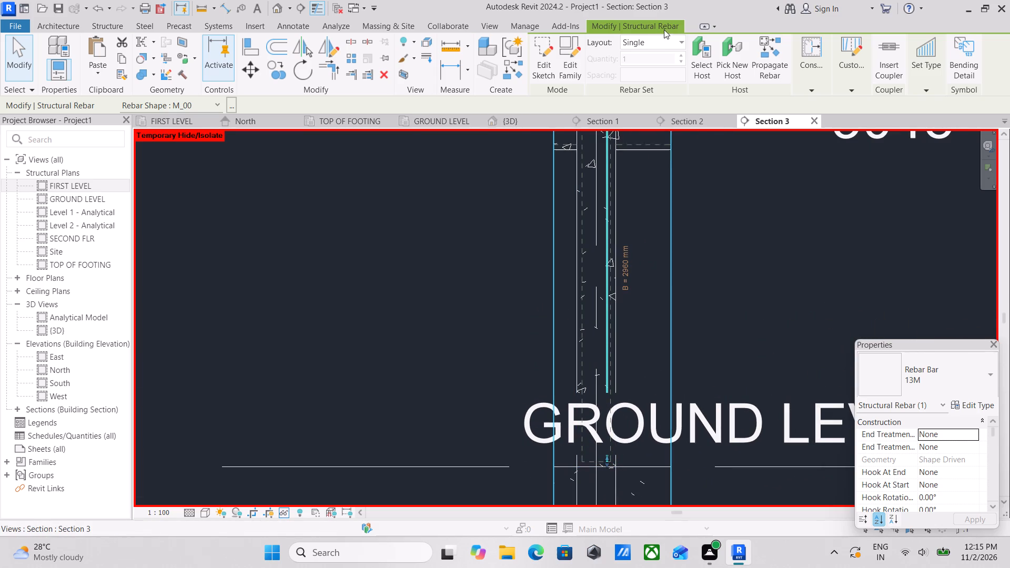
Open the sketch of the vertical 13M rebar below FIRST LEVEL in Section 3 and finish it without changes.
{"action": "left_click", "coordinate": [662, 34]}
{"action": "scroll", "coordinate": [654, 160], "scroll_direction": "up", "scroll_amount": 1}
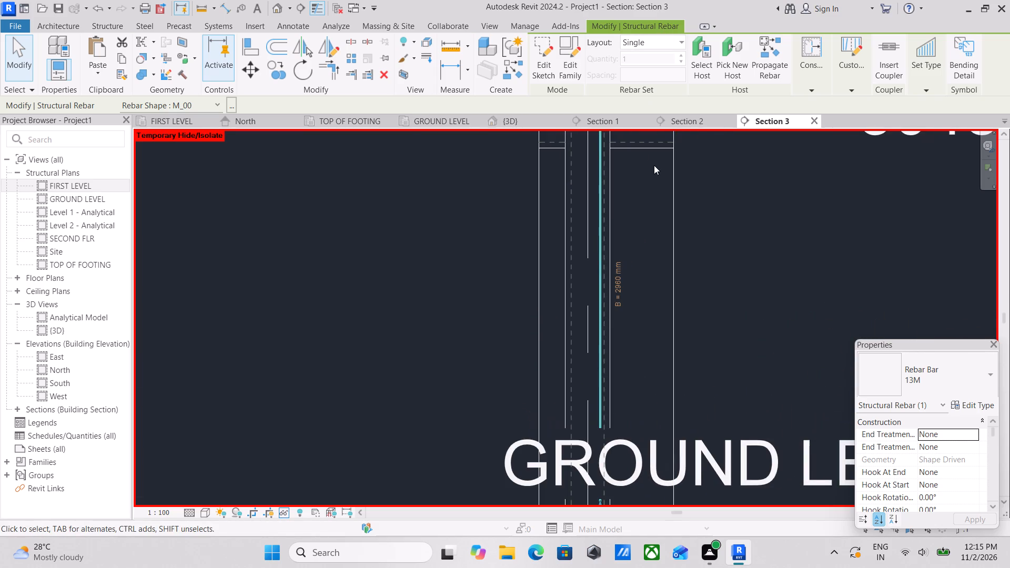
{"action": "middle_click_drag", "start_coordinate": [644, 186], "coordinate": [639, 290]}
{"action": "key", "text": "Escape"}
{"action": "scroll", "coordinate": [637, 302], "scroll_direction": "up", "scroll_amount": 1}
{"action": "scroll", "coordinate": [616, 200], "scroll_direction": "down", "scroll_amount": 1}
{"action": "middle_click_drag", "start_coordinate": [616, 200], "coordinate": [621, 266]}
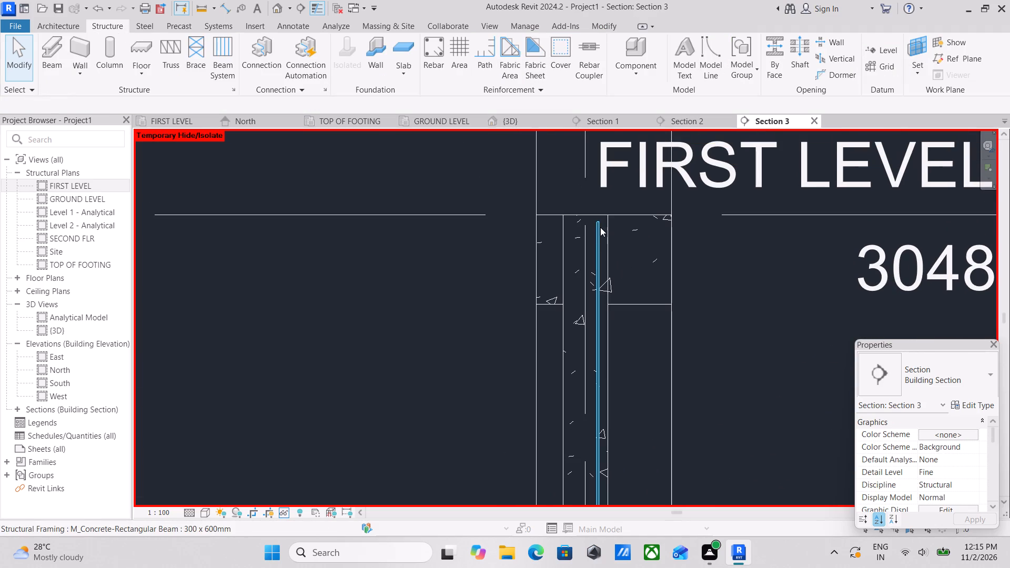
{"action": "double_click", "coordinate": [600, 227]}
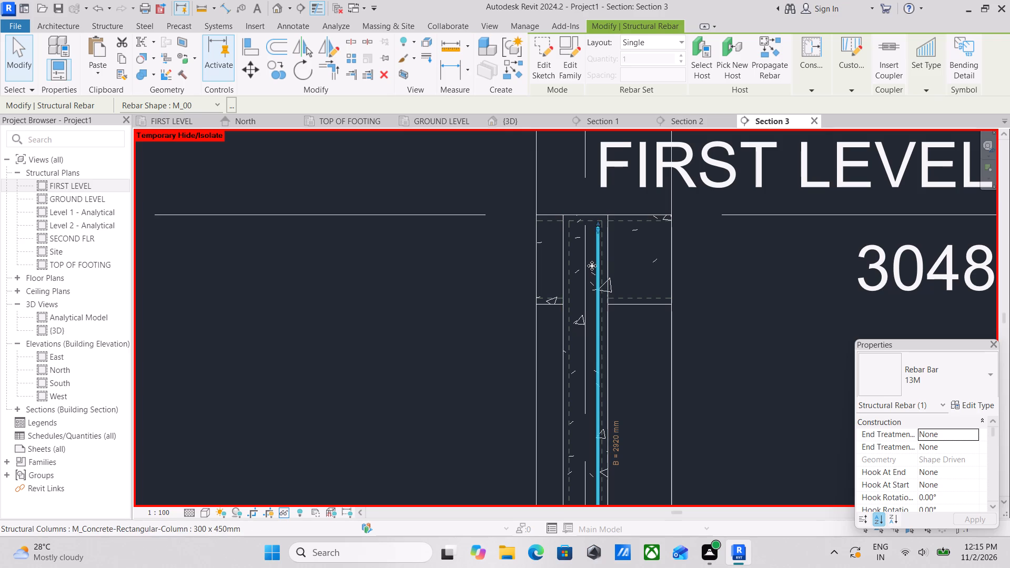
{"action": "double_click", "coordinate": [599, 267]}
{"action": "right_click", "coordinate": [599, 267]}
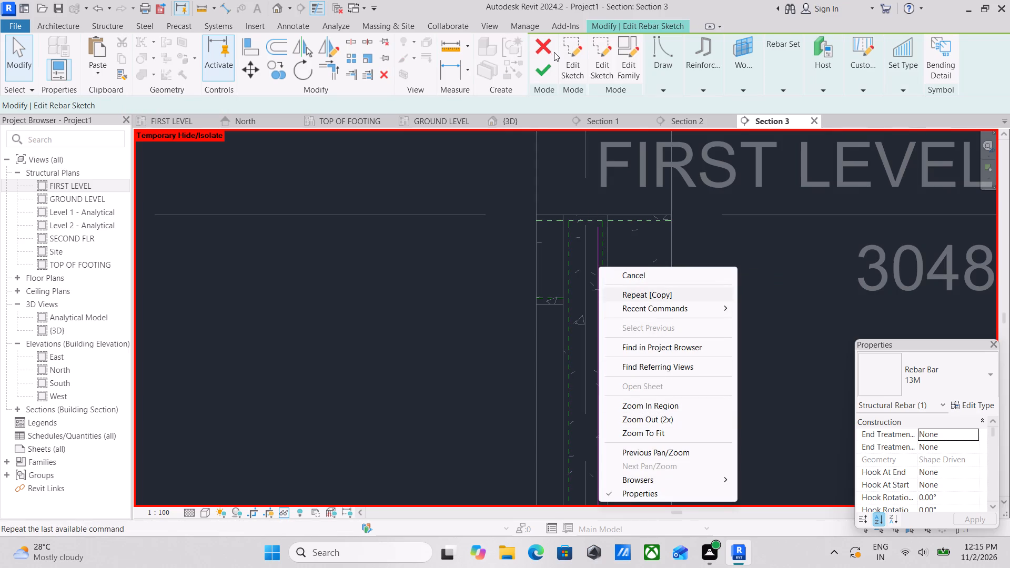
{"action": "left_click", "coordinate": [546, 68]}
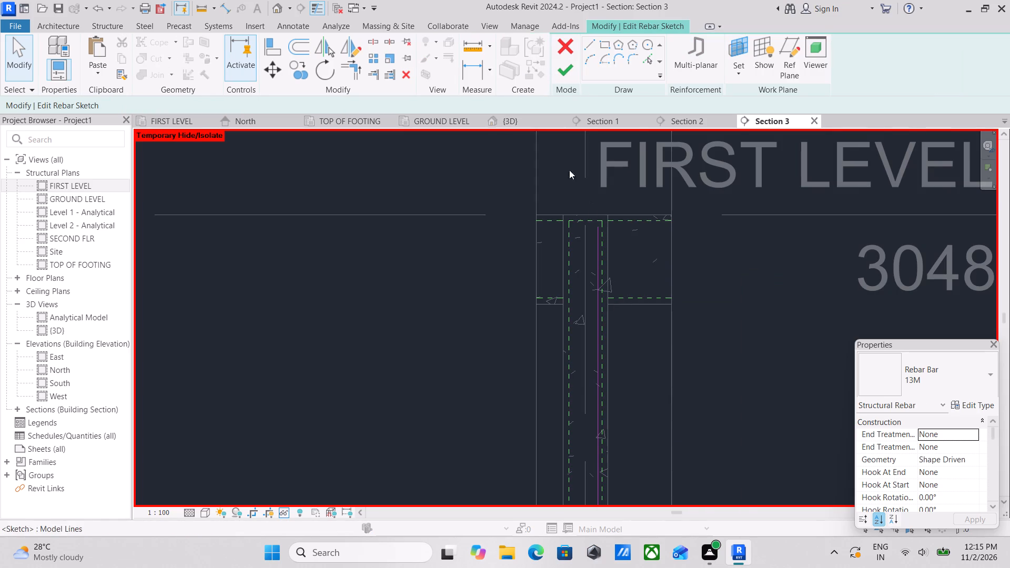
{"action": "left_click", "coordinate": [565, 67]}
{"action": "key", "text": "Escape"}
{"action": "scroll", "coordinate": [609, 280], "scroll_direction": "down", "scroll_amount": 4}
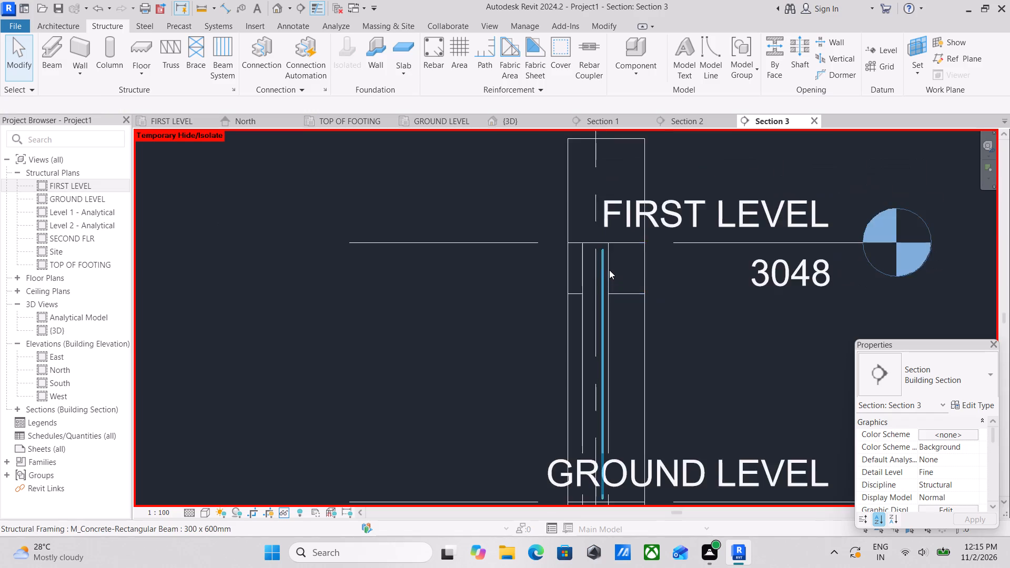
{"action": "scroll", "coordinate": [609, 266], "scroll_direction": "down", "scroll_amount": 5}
Look over the building frame and floor bays in the 3D view, and return to Section 3.
{"action": "left_click", "coordinate": [529, 118]}
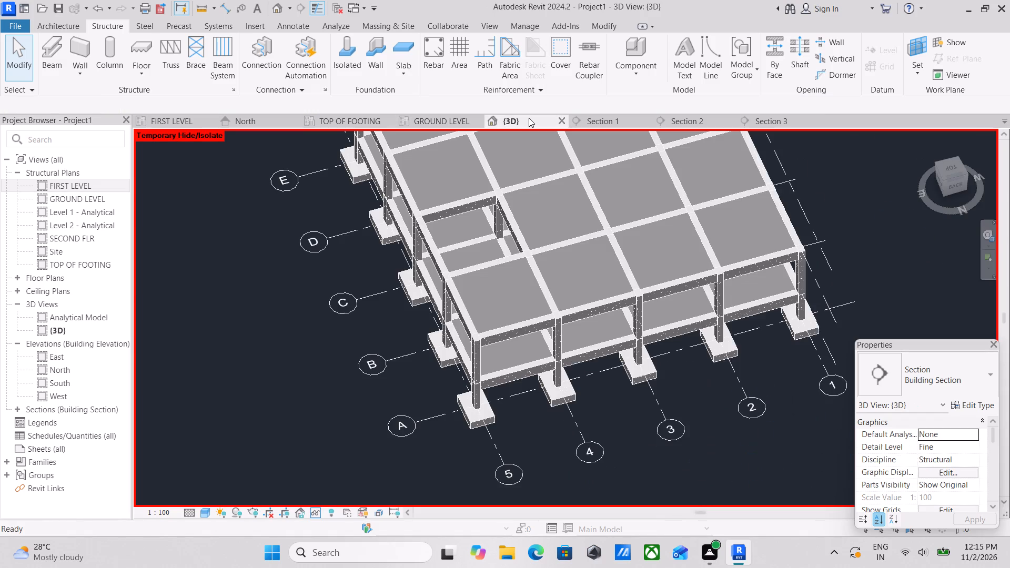
{"action": "scroll", "coordinate": [507, 208], "scroll_direction": "down", "scroll_amount": 1}
{"action": "scroll", "coordinate": [463, 137], "scroll_direction": "down", "scroll_amount": 1}
{"action": "scroll", "coordinate": [569, 295], "scroll_direction": "down", "scroll_amount": 3}
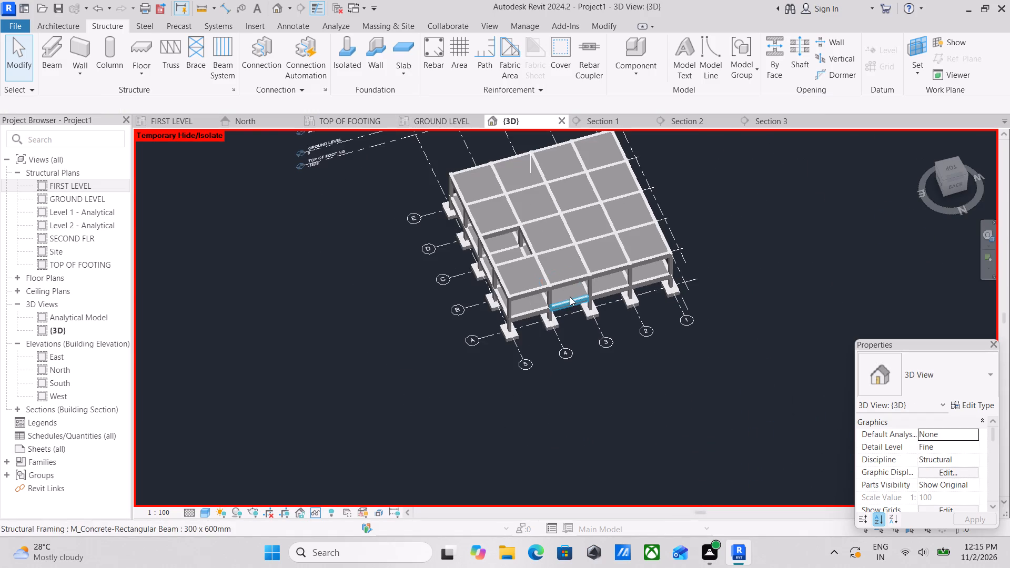
{"action": "middle_click_drag", "start_coordinate": [476, 259], "coordinate": [424, 363], "text": "shift"}
{"action": "scroll", "coordinate": [457, 227], "scroll_direction": "up", "scroll_amount": 3}
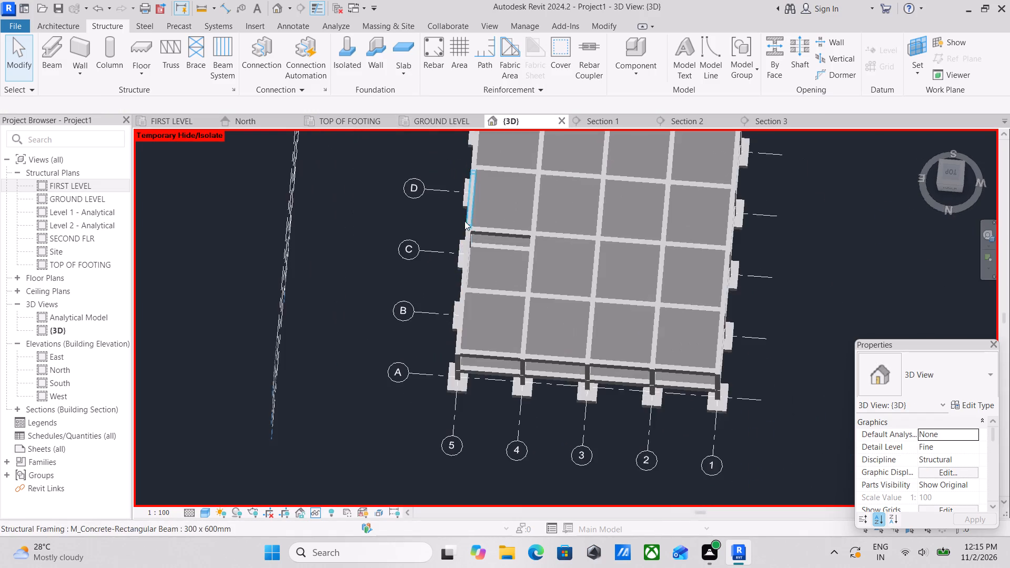
{"action": "middle_click_drag", "start_coordinate": [479, 253], "coordinate": [507, 370], "text": "shift"}
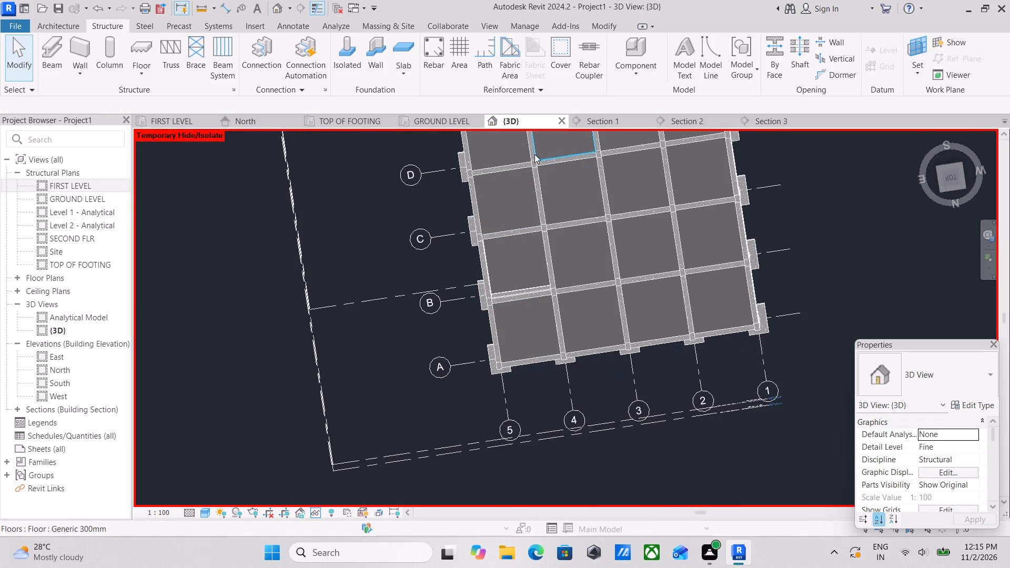
{"action": "left_click", "coordinate": [763, 119]}
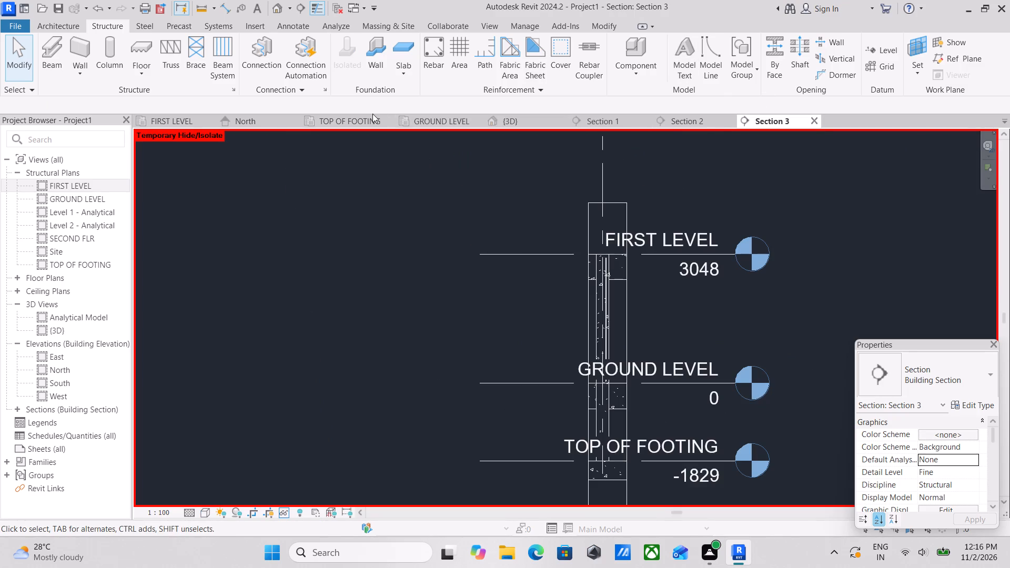
Examine the columns and section marks in the TOP OF FOOTING and FIRST LEVEL plans.
{"action": "left_click", "coordinate": [367, 123]}
{"action": "scroll", "coordinate": [555, 154], "scroll_direction": "down", "scroll_amount": 4}
{"action": "scroll", "coordinate": [633, 229], "scroll_direction": "down", "scroll_amount": 4}
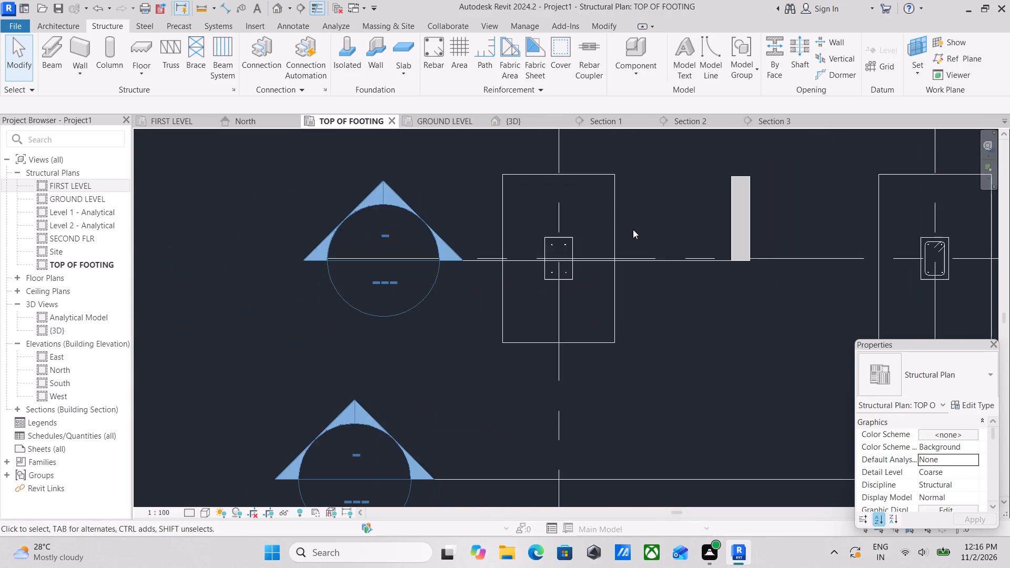
{"action": "scroll", "coordinate": [679, 214], "scroll_direction": "down", "scroll_amount": 4}
{"action": "middle_click_drag", "start_coordinate": [678, 214], "coordinate": [507, 218]}
{"action": "scroll", "coordinate": [509, 220], "scroll_direction": "down", "scroll_amount": 4}
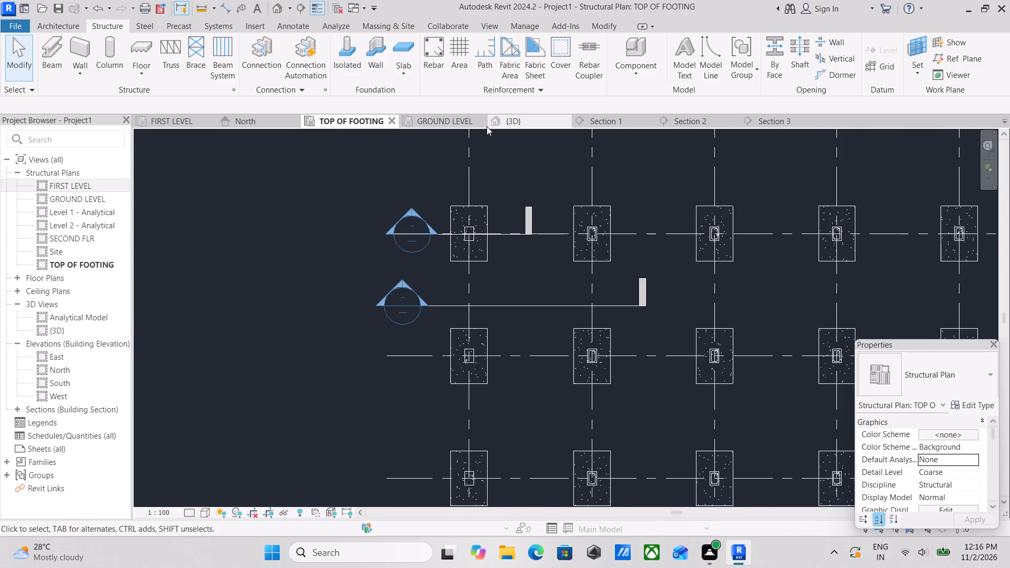
{"action": "left_click", "coordinate": [175, 118]}
{"action": "scroll", "coordinate": [637, 337], "scroll_direction": "down", "scroll_amount": 6}
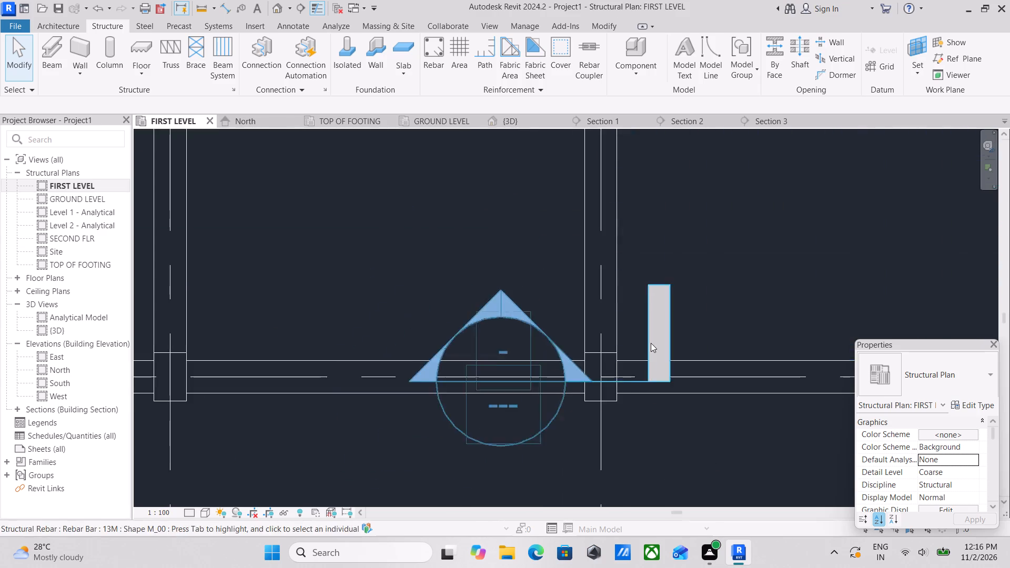
{"action": "scroll", "coordinate": [651, 343], "scroll_direction": "down", "scroll_amount": 5}
{"action": "middle_click_drag", "start_coordinate": [625, 313], "coordinate": [628, 244]}
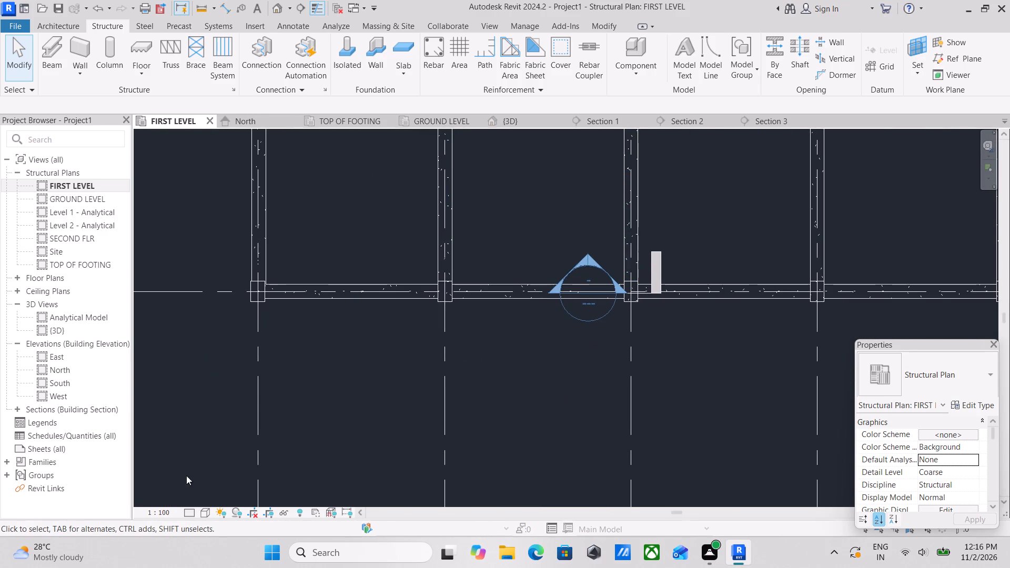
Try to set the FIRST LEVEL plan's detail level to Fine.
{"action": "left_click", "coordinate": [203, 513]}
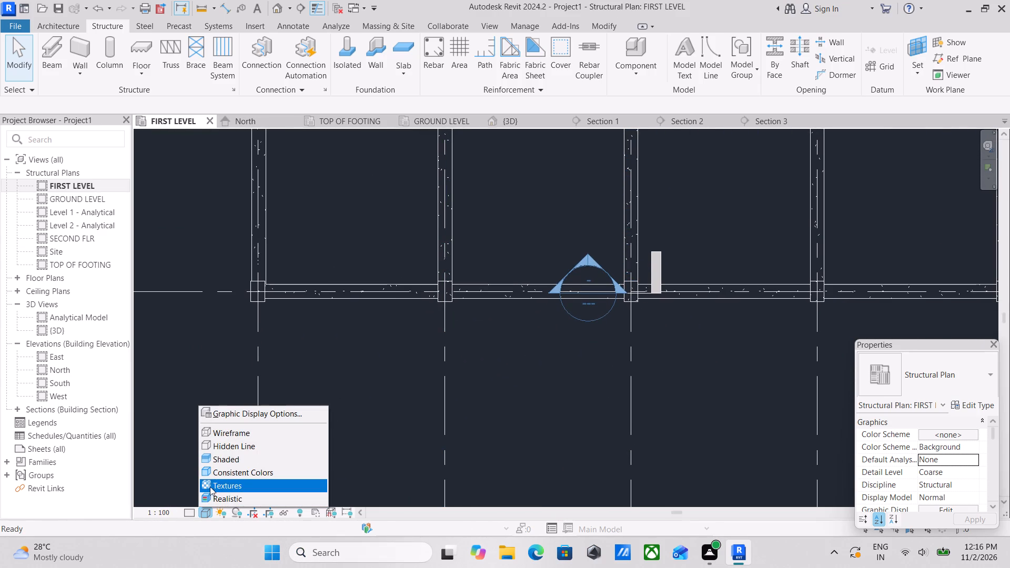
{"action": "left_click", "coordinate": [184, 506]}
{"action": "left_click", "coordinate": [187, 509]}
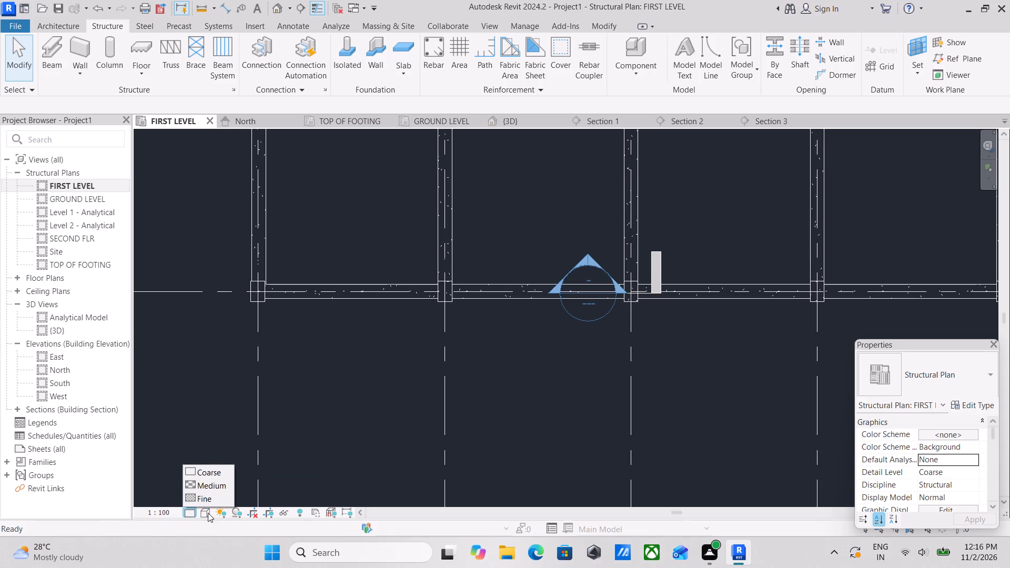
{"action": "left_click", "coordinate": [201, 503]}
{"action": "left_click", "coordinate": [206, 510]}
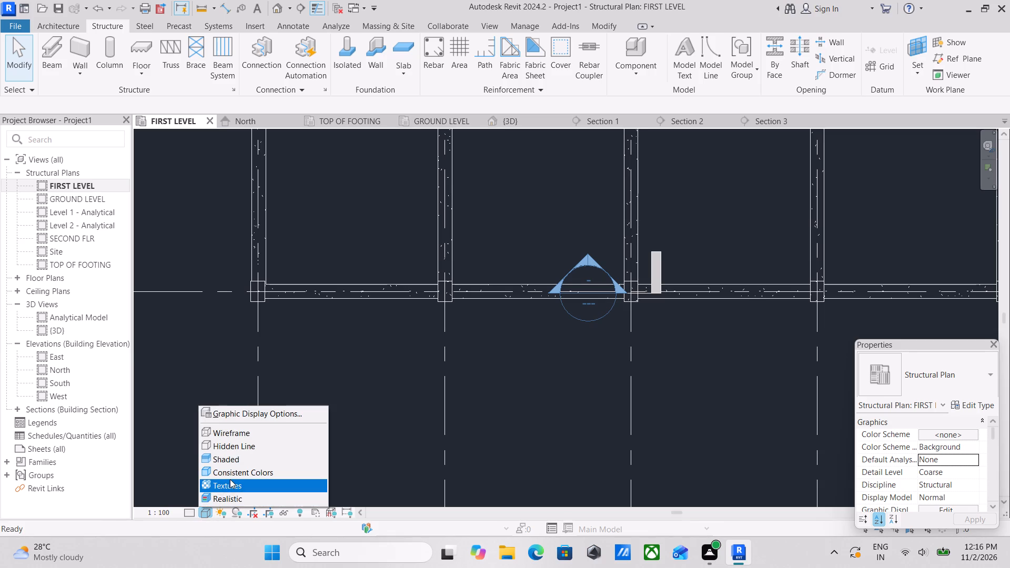
Select the vertical 13M rebar in Section 3 and open its View Visibility States.
{"action": "left_click", "coordinate": [774, 121]}
{"action": "scroll", "coordinate": [645, 255], "scroll_direction": "up", "scroll_amount": 9}
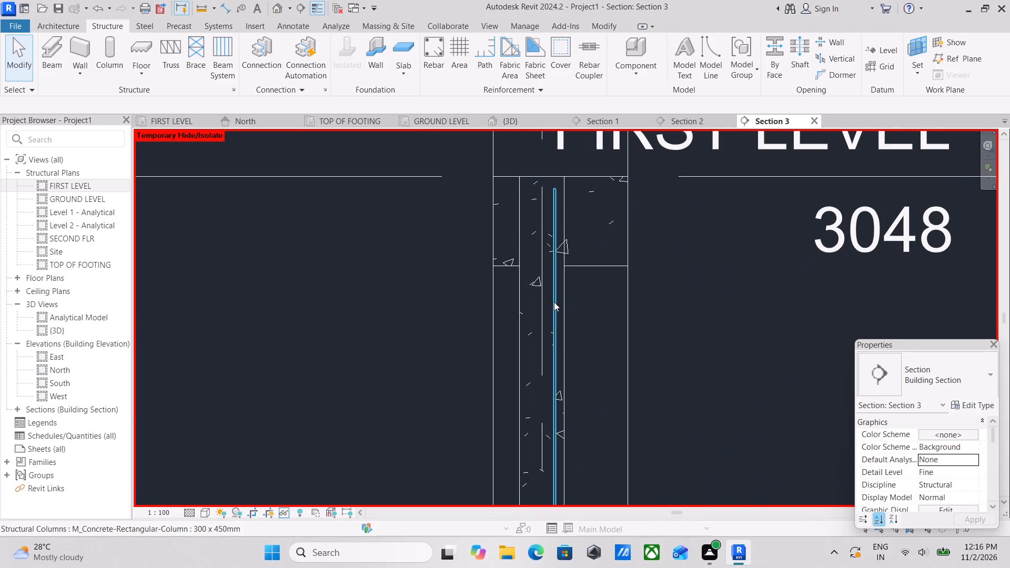
{"action": "left_click", "coordinate": [554, 302]}
{"action": "scroll", "coordinate": [966, 447], "scroll_direction": "down", "scroll_amount": 3}
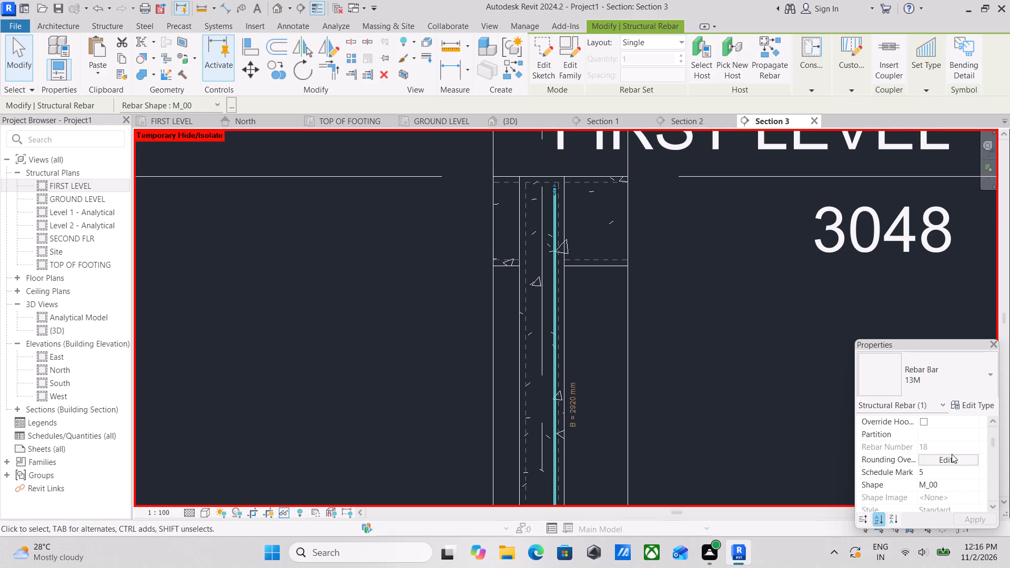
{"action": "scroll", "coordinate": [942, 454], "scroll_direction": "down", "scroll_amount": 3}
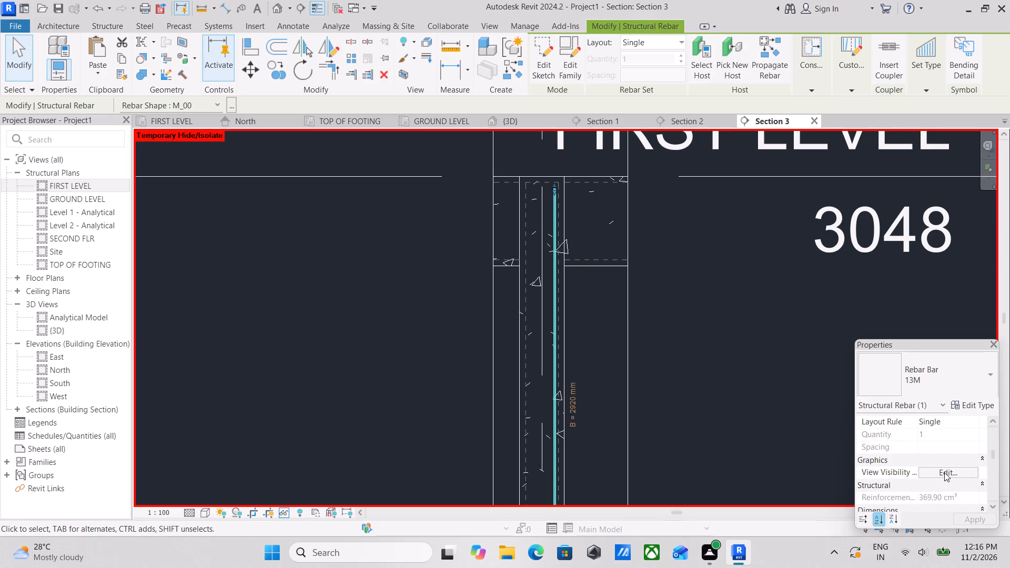
{"action": "left_click", "coordinate": [944, 472]}
{"action": "left_click", "coordinate": [908, 518]}
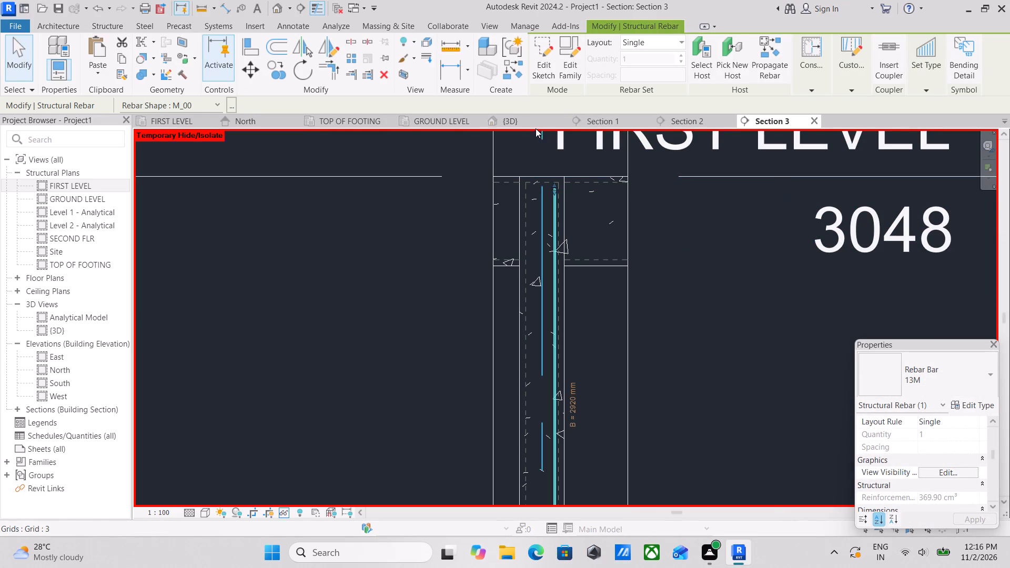
Reset the temporary hide/isolate in the 3D view.
{"action": "left_click", "coordinate": [526, 120]}
{"action": "scroll", "coordinate": [547, 366], "scroll_direction": "up", "scroll_amount": 2}
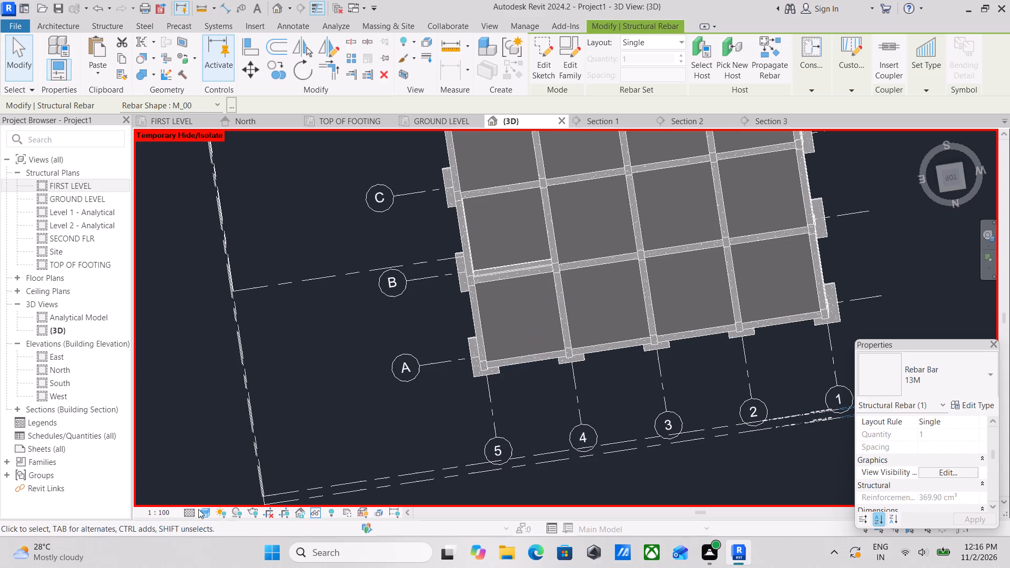
{"action": "scroll", "coordinate": [572, 376], "scroll_direction": "up", "scroll_amount": 2}
{"action": "scroll", "coordinate": [588, 386], "scroll_direction": "down", "scroll_amount": 3}
{"action": "middle_click_drag", "start_coordinate": [628, 376], "coordinate": [704, 98], "text": "shift"}
{"action": "middle_click_drag", "start_coordinate": [812, 282], "coordinate": [746, 350]}
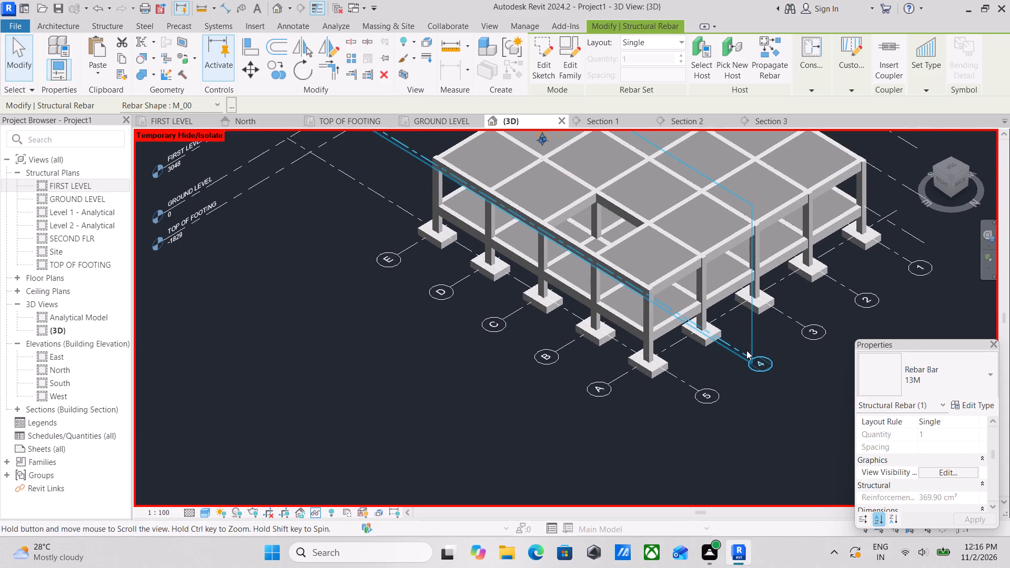
{"action": "type", "text": "HR"}
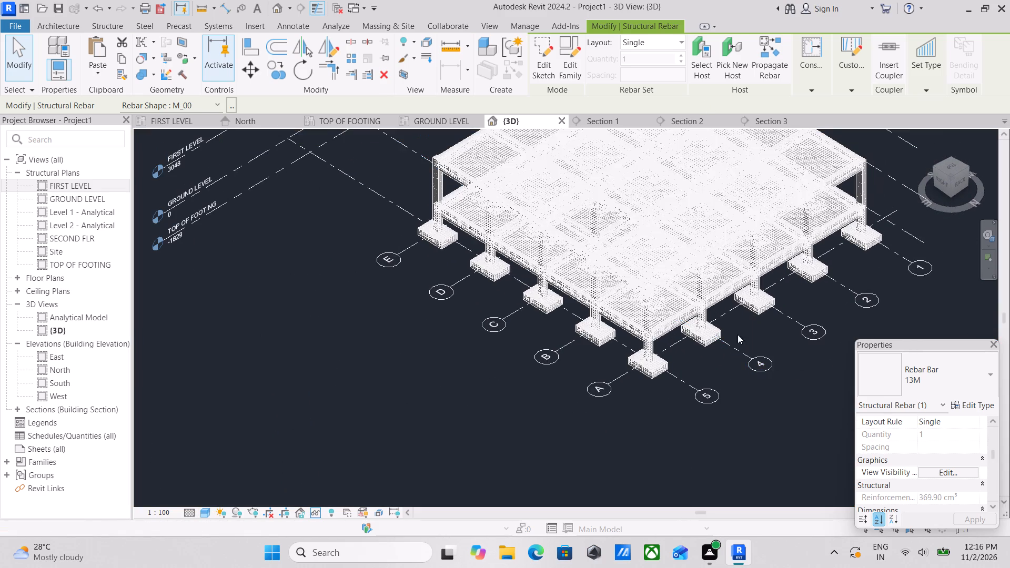
Examine the reinforcement of the slabs, beams, columns and footings from several sides of the 3D model.
{"action": "scroll", "coordinate": [740, 254], "scroll_direction": "up", "scroll_amount": 4}
{"action": "middle_click_drag", "start_coordinate": [770, 276], "coordinate": [613, 444]}
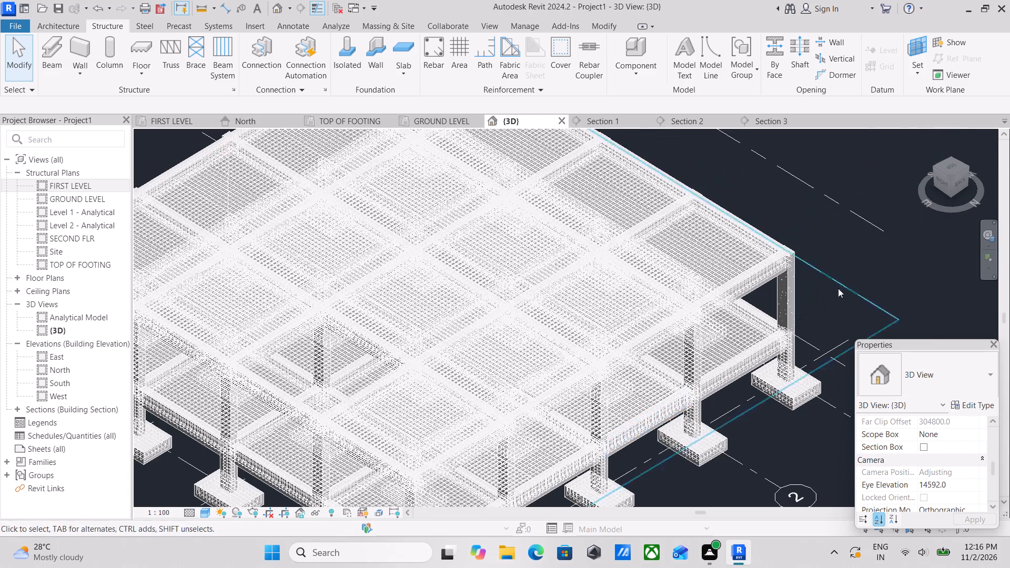
{"action": "scroll", "coordinate": [840, 287], "scroll_direction": "up", "scroll_amount": 6}
{"action": "scroll", "coordinate": [782, 283], "scroll_direction": "down", "scroll_amount": 7}
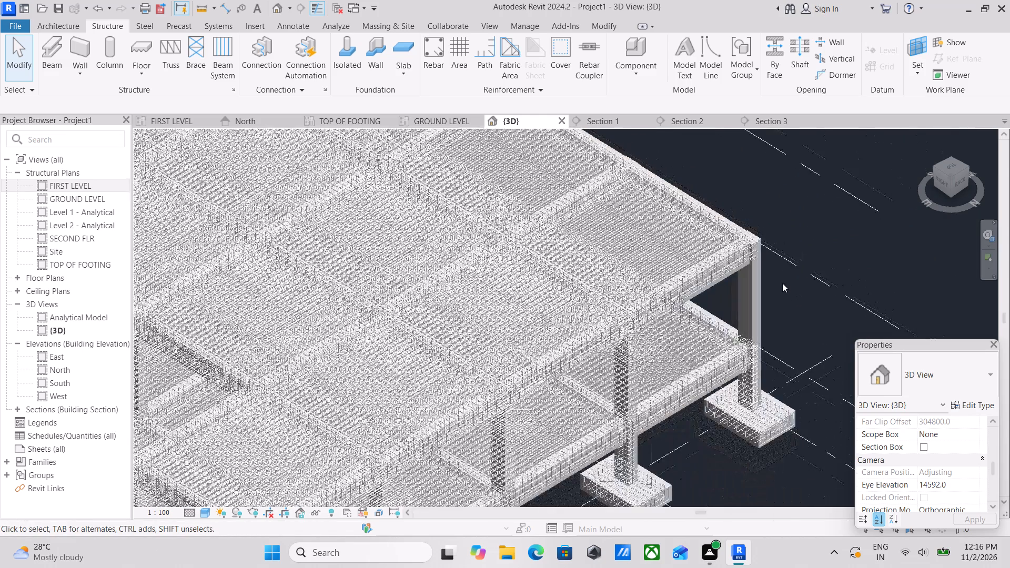
{"action": "scroll", "coordinate": [782, 283], "scroll_direction": "down", "scroll_amount": 6}
{"action": "scroll", "coordinate": [608, 310], "scroll_direction": "down", "scroll_amount": 2}
{"action": "scroll", "coordinate": [545, 339], "scroll_direction": "up", "scroll_amount": 3}
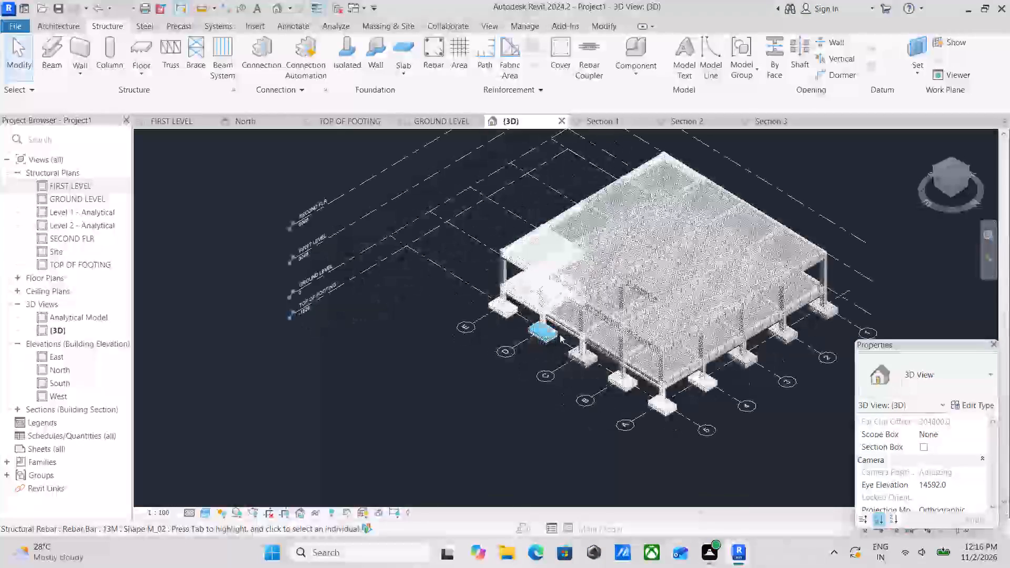
{"action": "middle_click_drag", "start_coordinate": [560, 319], "coordinate": [822, 229], "text": "shift"}
{"action": "scroll", "coordinate": [726, 236], "scroll_direction": "up", "scroll_amount": 9}
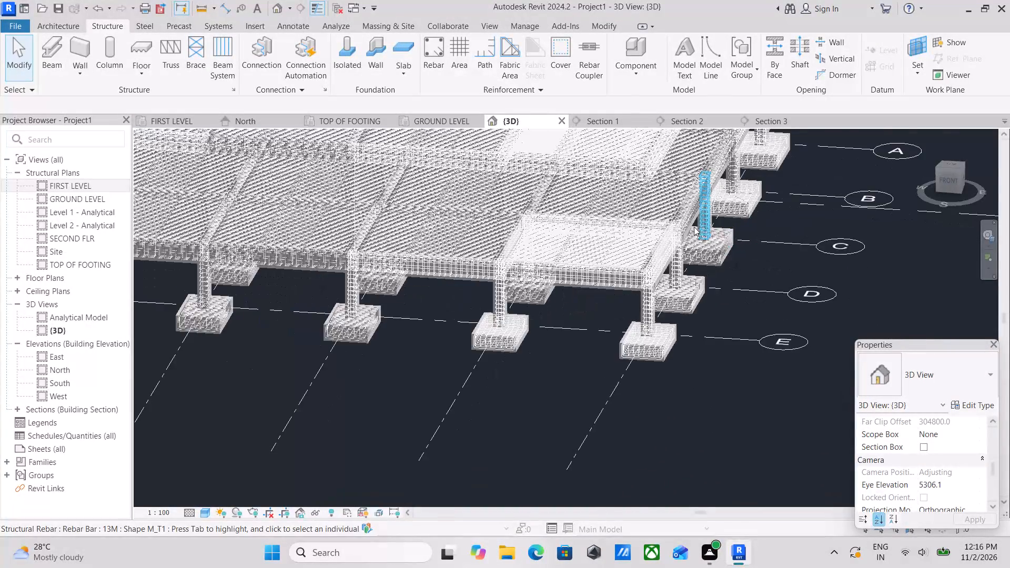
{"action": "scroll", "coordinate": [694, 227], "scroll_direction": "up", "scroll_amount": 6}
{"action": "scroll", "coordinate": [519, 253], "scroll_direction": "down", "scroll_amount": 8}
{"action": "middle_click_drag", "start_coordinate": [585, 277], "coordinate": [601, 387]}
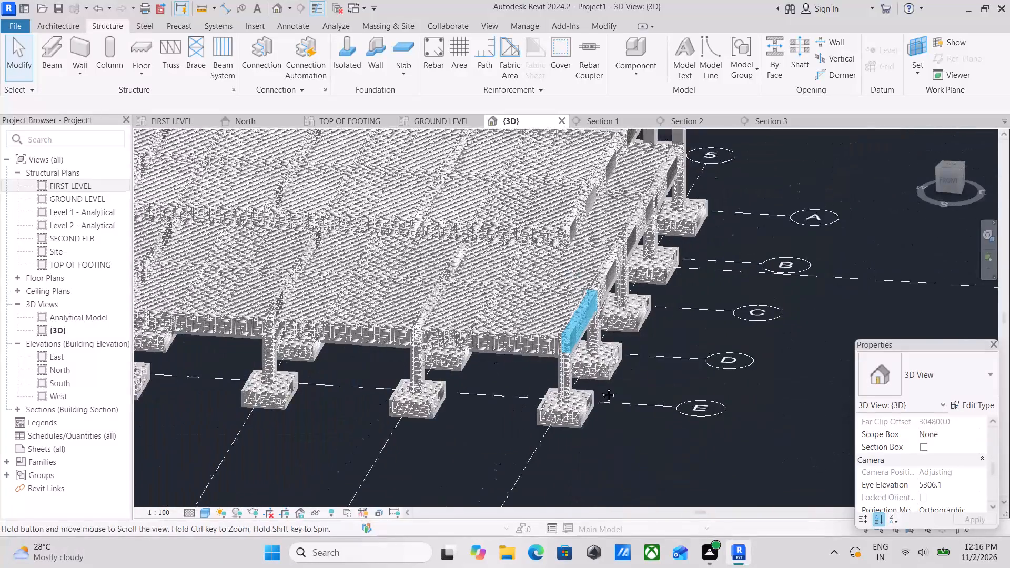
{"action": "middle_click_drag", "start_coordinate": [601, 387], "coordinate": [605, 463]}
{"action": "scroll", "coordinate": [650, 318], "scroll_direction": "down", "scroll_amount": 2}
{"action": "middle_click_drag", "start_coordinate": [650, 316], "coordinate": [672, 409]}
{"action": "scroll", "coordinate": [741, 294], "scroll_direction": "up", "scroll_amount": 4}
{"action": "scroll", "coordinate": [599, 307], "scroll_direction": "up", "scroll_amount": 5}
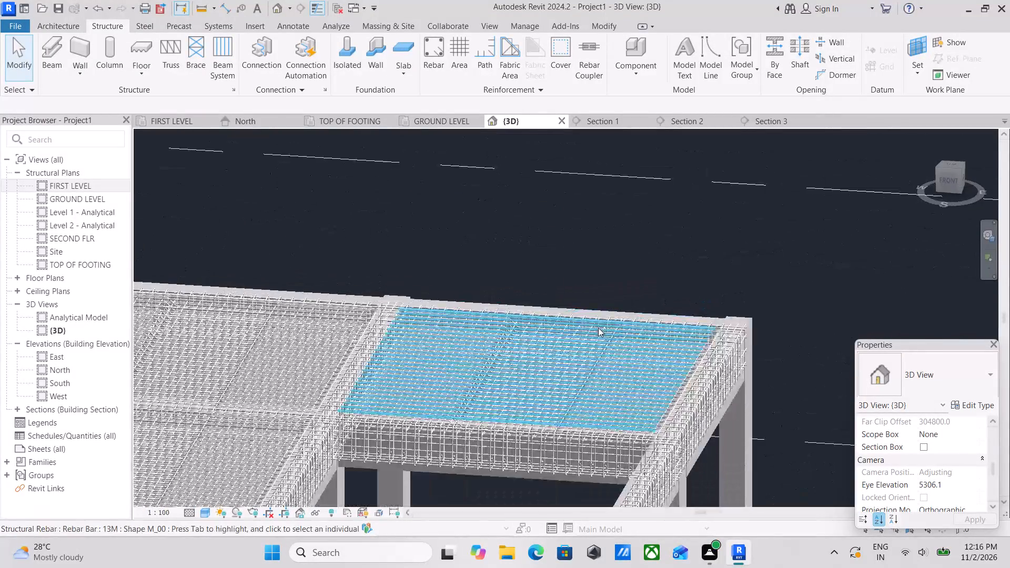
{"action": "scroll", "coordinate": [685, 325], "scroll_direction": "down", "scroll_amount": 3}
{"action": "middle_click_drag", "start_coordinate": [685, 324], "coordinate": [757, 211]}
{"action": "scroll", "coordinate": [535, 329], "scroll_direction": "down", "scroll_amount": 3}
{"action": "middle_click_drag", "start_coordinate": [516, 327], "coordinate": [655, 192]}
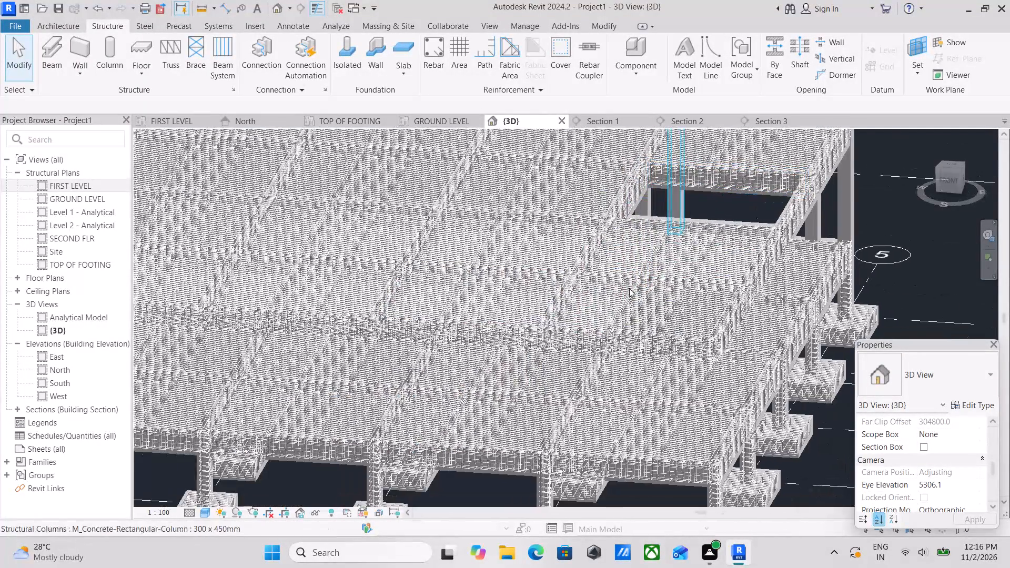
{"action": "scroll", "coordinate": [464, 309], "scroll_direction": "down", "scroll_amount": 3}
{"action": "middle_click_drag", "start_coordinate": [429, 307], "coordinate": [622, 195]}
{"action": "scroll", "coordinate": [478, 221], "scroll_direction": "up", "scroll_amount": 3}
{"action": "scroll", "coordinate": [427, 225], "scroll_direction": "up", "scroll_amount": 2}
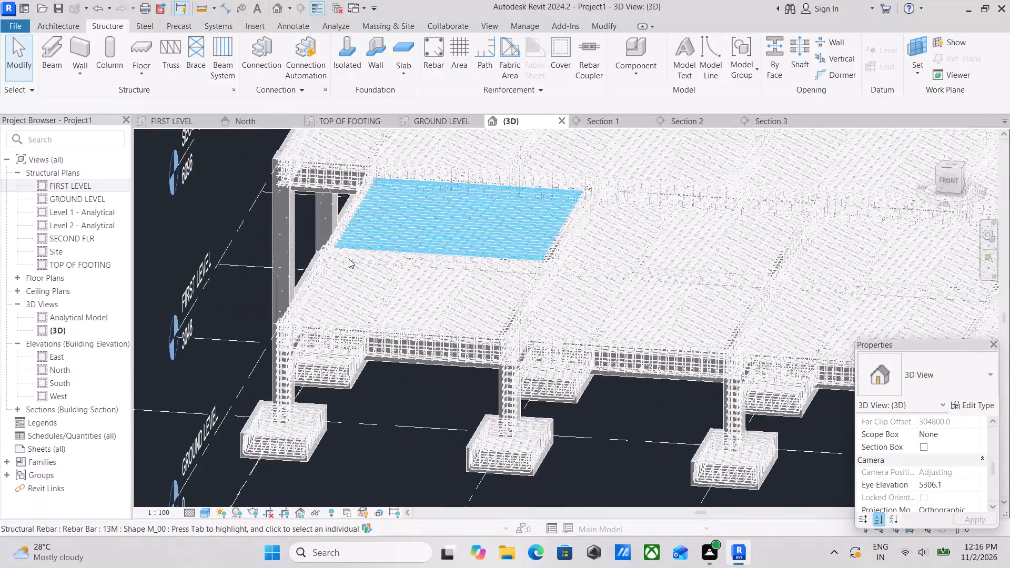
Select all instances of the 13M rebar in the 3D view and temporarily hide them.
{"action": "left_click", "coordinate": [408, 226]}
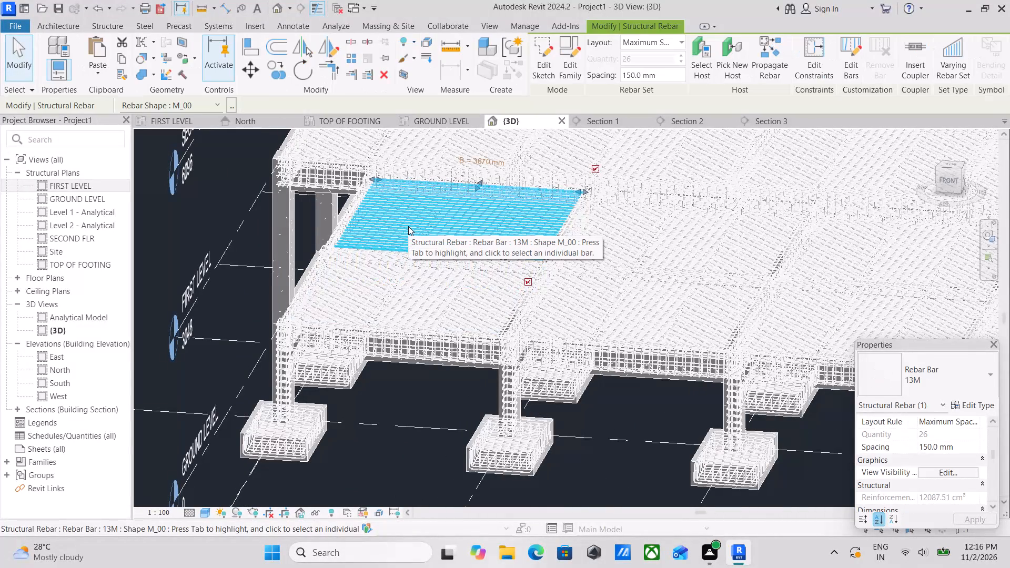
{"action": "type", "text": "SA"}
{"action": "scroll", "coordinate": [408, 226], "scroll_direction": "down", "scroll_amount": 1}
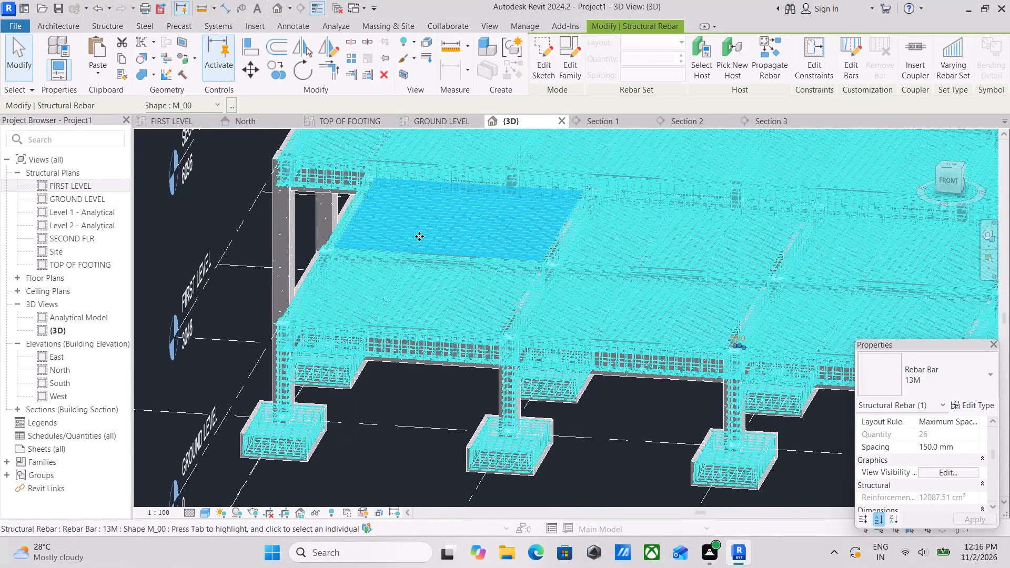
{"action": "scroll", "coordinate": [480, 252], "scroll_direction": "down", "scroll_amount": 3}
{"action": "middle_click_drag", "start_coordinate": [480, 252], "coordinate": [489, 355]}
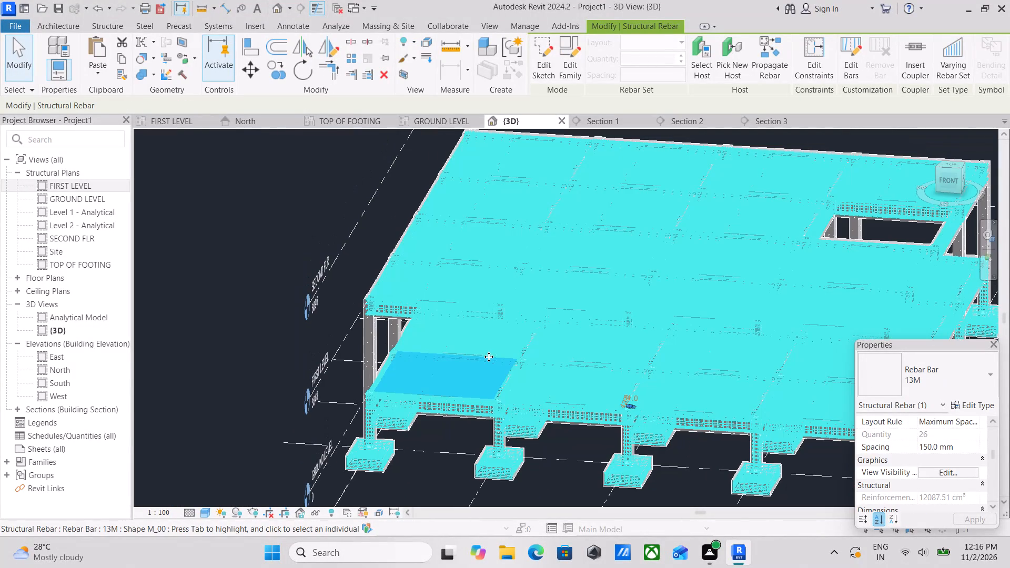
{"action": "type", "text": "HH"}
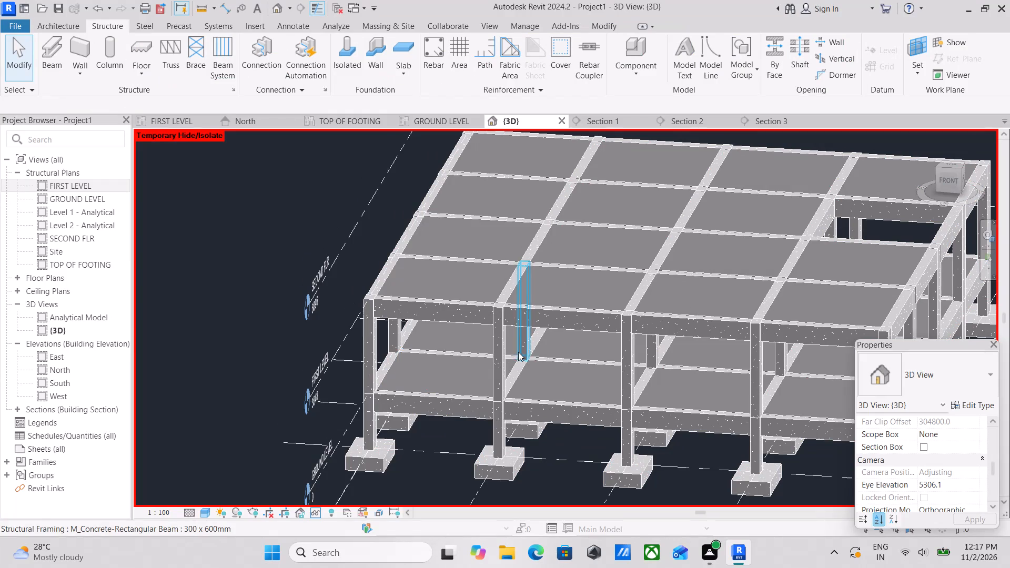
{"action": "scroll", "coordinate": [522, 349], "scroll_direction": "down", "scroll_amount": 1}
{"action": "middle_click_drag", "start_coordinate": [514, 342], "coordinate": [390, 285]}
{"action": "scroll", "coordinate": [401, 289], "scroll_direction": "up", "scroll_amount": 1}
{"action": "scroll", "coordinate": [669, 326], "scroll_direction": "down", "scroll_amount": 3}
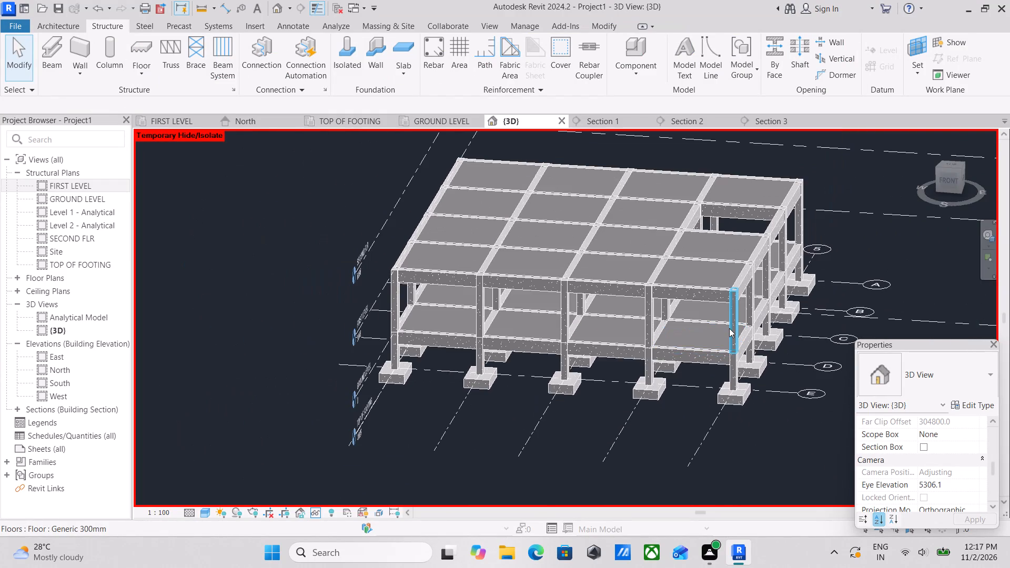
{"action": "middle_click_drag", "start_coordinate": [729, 328], "coordinate": [609, 348]}
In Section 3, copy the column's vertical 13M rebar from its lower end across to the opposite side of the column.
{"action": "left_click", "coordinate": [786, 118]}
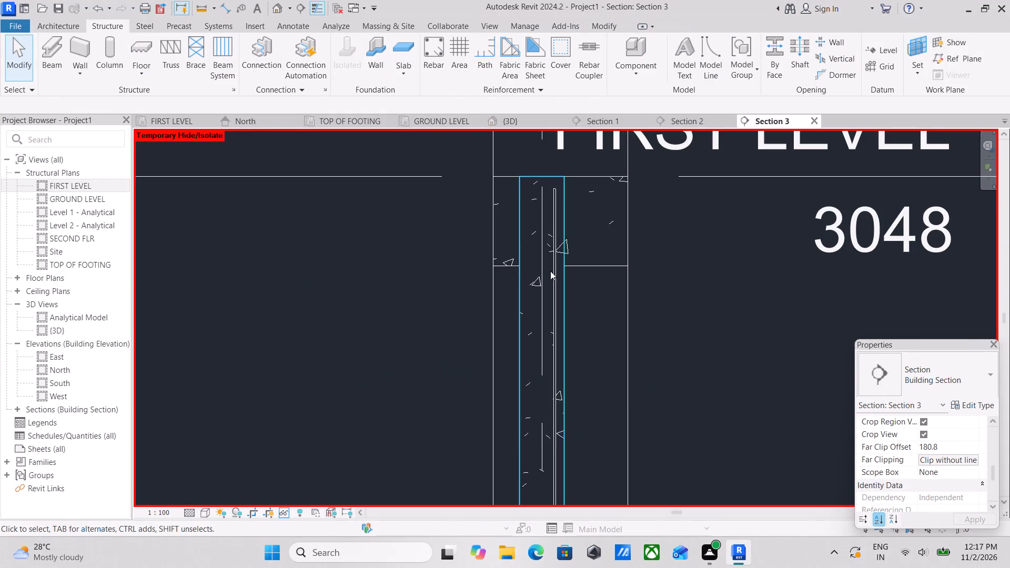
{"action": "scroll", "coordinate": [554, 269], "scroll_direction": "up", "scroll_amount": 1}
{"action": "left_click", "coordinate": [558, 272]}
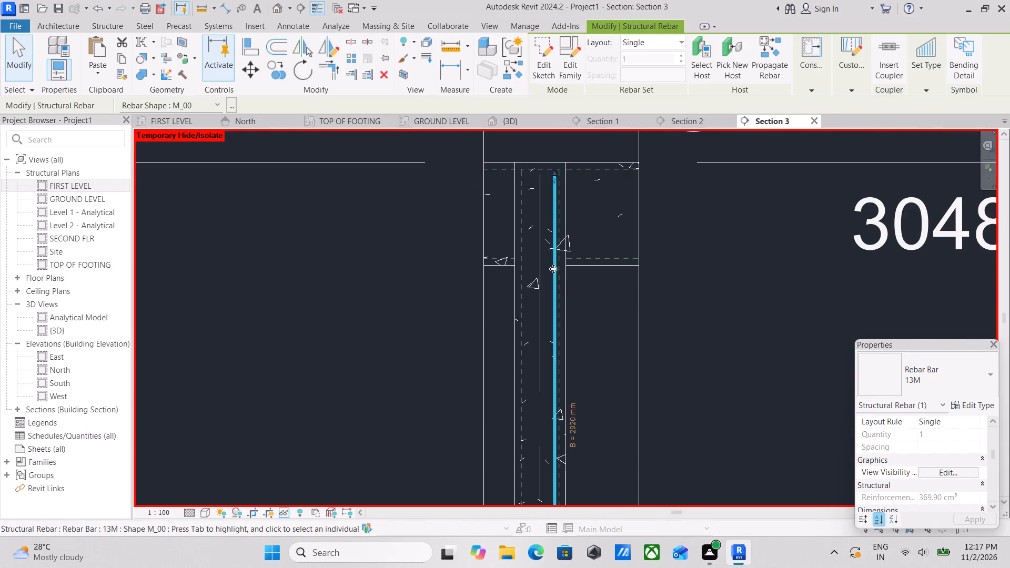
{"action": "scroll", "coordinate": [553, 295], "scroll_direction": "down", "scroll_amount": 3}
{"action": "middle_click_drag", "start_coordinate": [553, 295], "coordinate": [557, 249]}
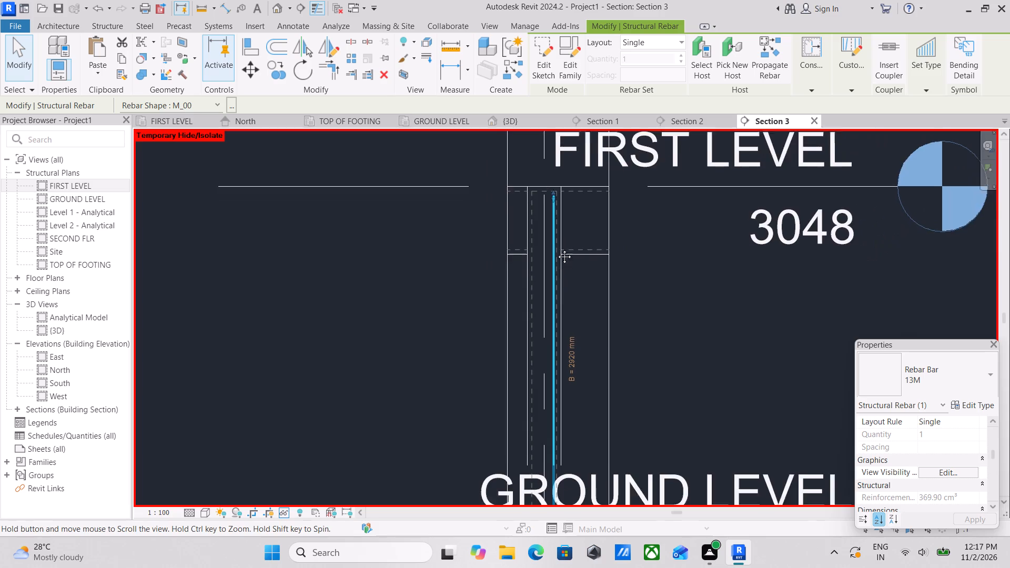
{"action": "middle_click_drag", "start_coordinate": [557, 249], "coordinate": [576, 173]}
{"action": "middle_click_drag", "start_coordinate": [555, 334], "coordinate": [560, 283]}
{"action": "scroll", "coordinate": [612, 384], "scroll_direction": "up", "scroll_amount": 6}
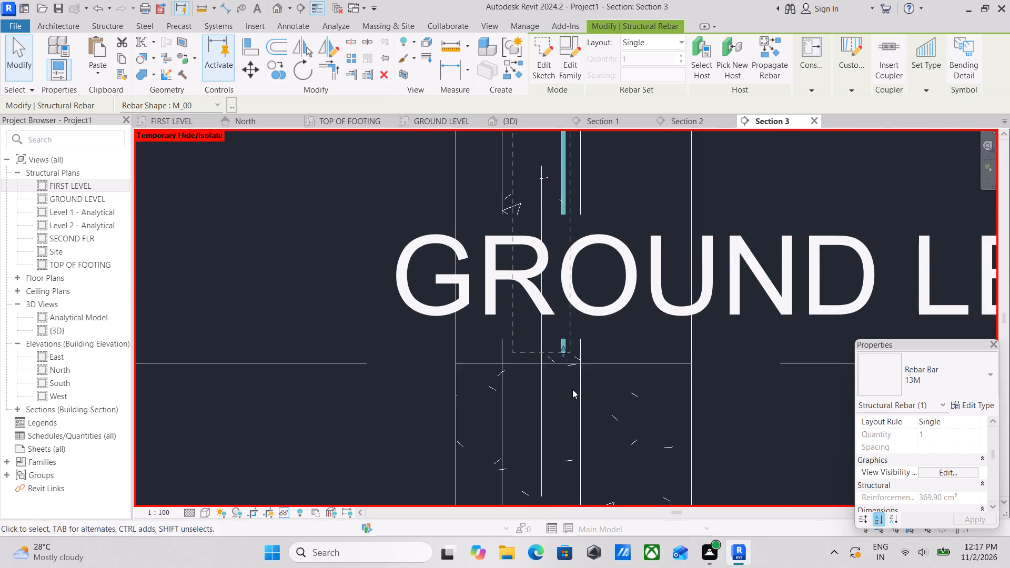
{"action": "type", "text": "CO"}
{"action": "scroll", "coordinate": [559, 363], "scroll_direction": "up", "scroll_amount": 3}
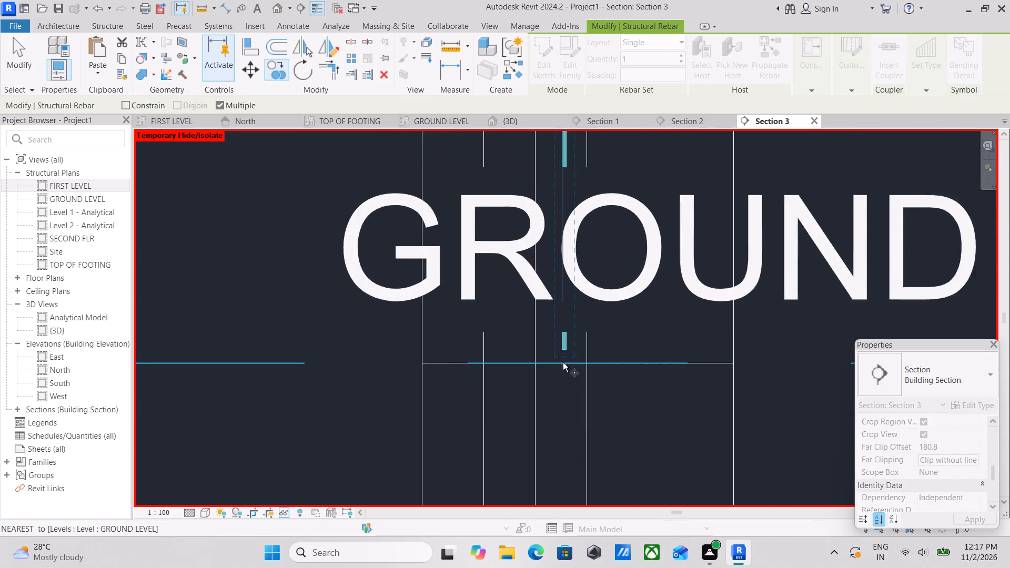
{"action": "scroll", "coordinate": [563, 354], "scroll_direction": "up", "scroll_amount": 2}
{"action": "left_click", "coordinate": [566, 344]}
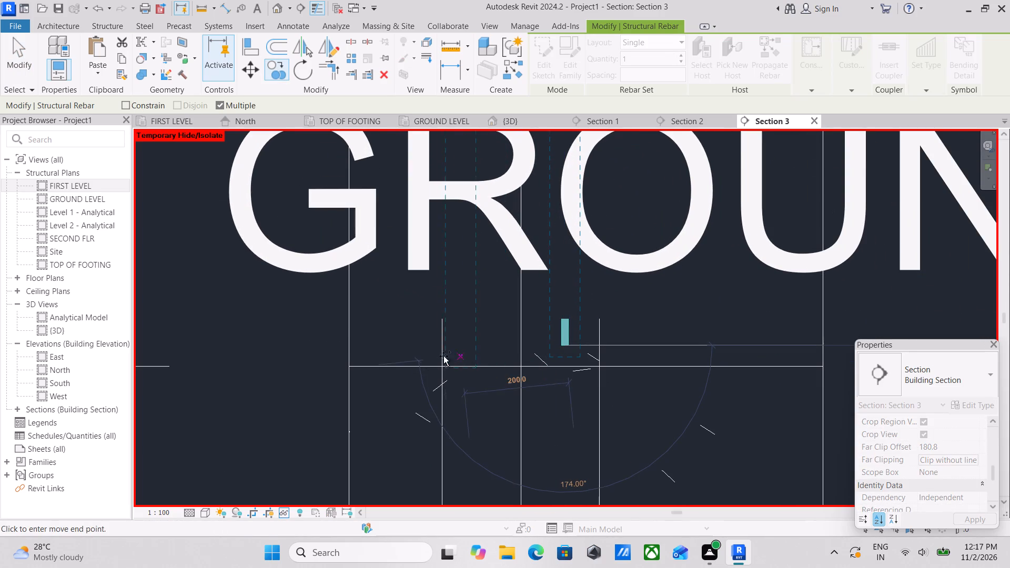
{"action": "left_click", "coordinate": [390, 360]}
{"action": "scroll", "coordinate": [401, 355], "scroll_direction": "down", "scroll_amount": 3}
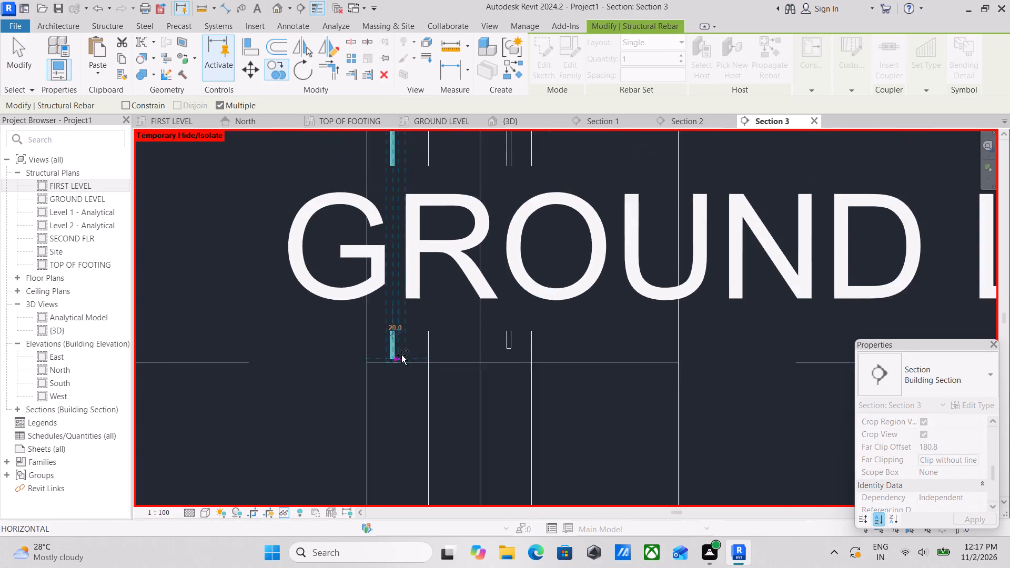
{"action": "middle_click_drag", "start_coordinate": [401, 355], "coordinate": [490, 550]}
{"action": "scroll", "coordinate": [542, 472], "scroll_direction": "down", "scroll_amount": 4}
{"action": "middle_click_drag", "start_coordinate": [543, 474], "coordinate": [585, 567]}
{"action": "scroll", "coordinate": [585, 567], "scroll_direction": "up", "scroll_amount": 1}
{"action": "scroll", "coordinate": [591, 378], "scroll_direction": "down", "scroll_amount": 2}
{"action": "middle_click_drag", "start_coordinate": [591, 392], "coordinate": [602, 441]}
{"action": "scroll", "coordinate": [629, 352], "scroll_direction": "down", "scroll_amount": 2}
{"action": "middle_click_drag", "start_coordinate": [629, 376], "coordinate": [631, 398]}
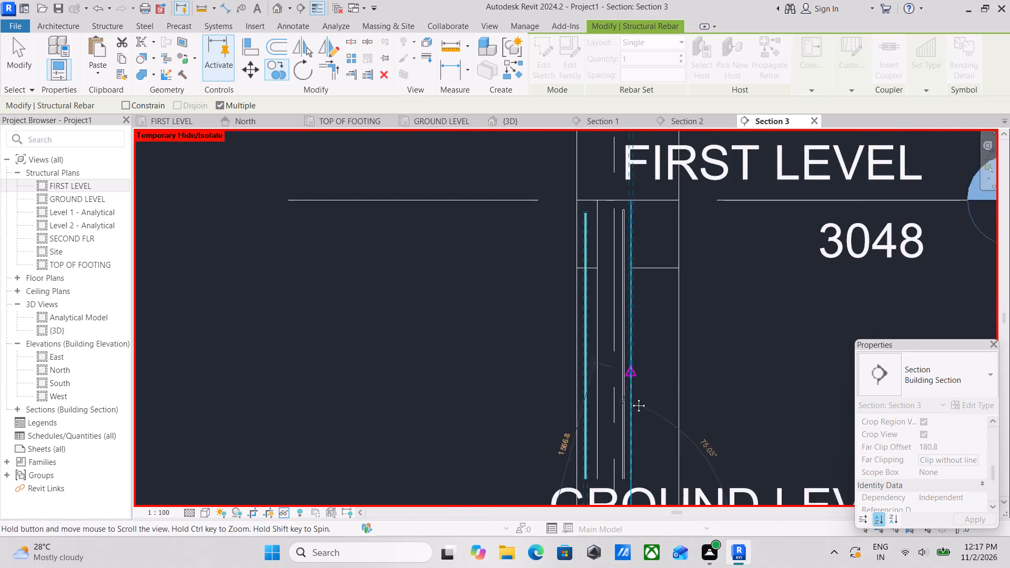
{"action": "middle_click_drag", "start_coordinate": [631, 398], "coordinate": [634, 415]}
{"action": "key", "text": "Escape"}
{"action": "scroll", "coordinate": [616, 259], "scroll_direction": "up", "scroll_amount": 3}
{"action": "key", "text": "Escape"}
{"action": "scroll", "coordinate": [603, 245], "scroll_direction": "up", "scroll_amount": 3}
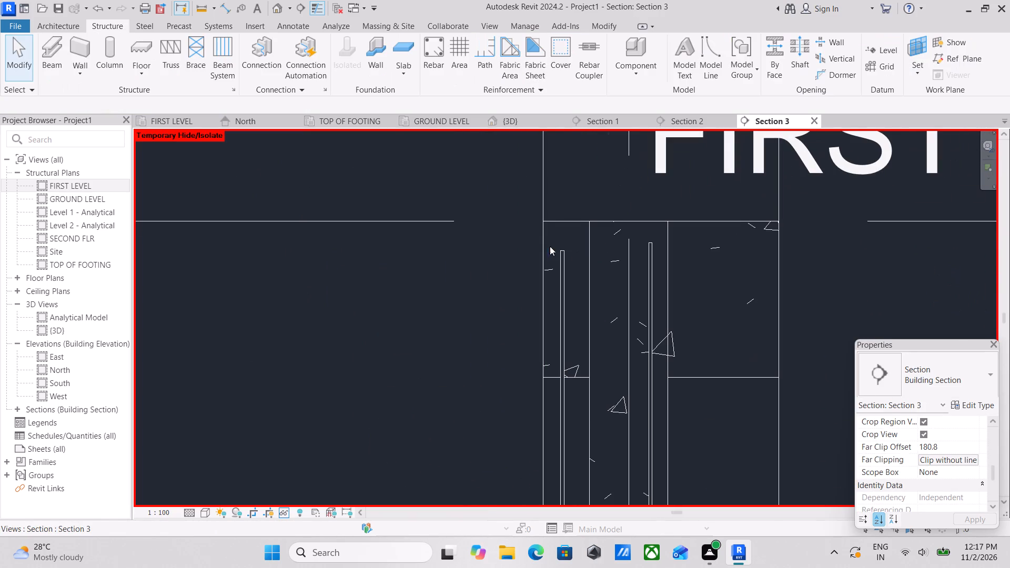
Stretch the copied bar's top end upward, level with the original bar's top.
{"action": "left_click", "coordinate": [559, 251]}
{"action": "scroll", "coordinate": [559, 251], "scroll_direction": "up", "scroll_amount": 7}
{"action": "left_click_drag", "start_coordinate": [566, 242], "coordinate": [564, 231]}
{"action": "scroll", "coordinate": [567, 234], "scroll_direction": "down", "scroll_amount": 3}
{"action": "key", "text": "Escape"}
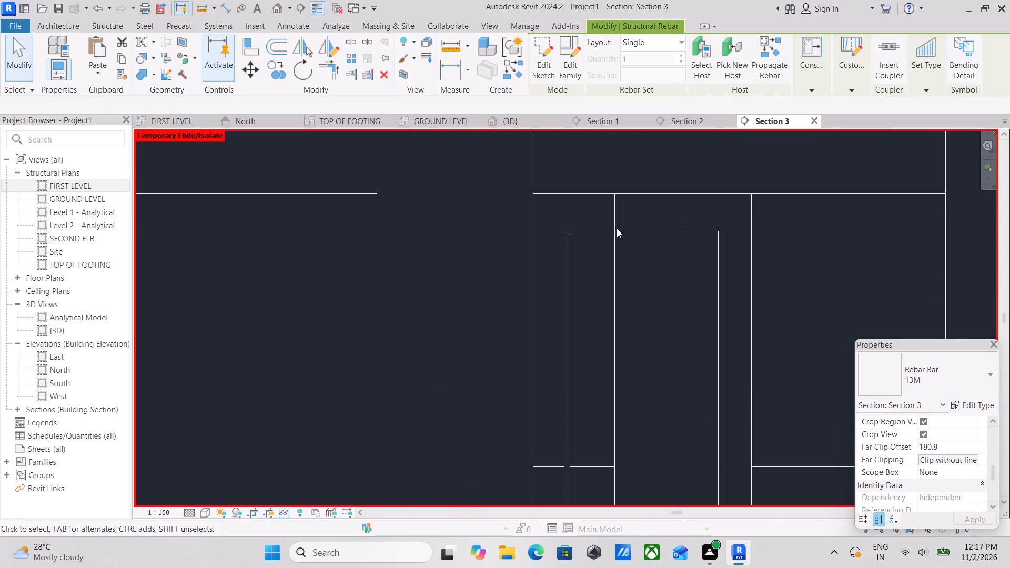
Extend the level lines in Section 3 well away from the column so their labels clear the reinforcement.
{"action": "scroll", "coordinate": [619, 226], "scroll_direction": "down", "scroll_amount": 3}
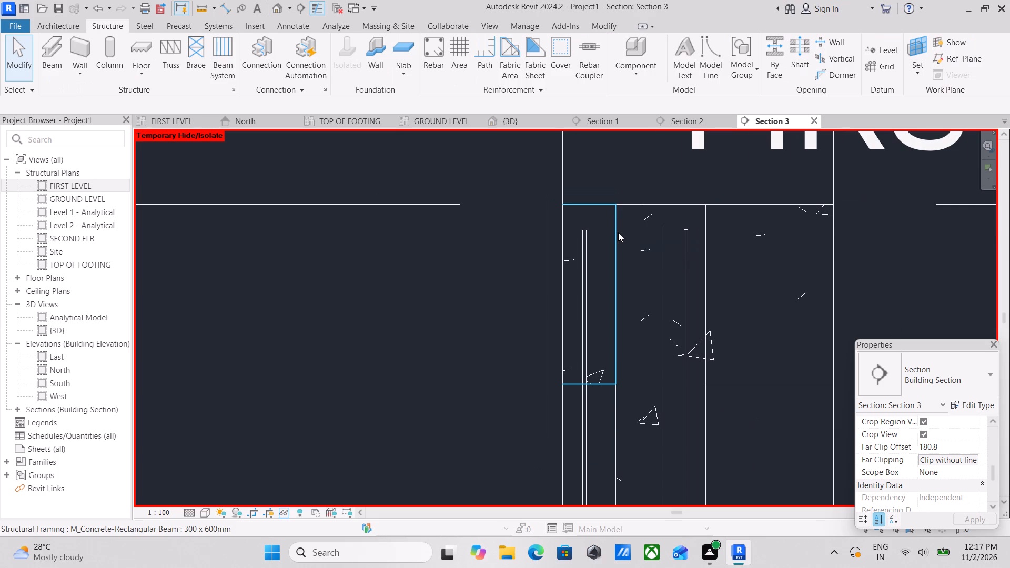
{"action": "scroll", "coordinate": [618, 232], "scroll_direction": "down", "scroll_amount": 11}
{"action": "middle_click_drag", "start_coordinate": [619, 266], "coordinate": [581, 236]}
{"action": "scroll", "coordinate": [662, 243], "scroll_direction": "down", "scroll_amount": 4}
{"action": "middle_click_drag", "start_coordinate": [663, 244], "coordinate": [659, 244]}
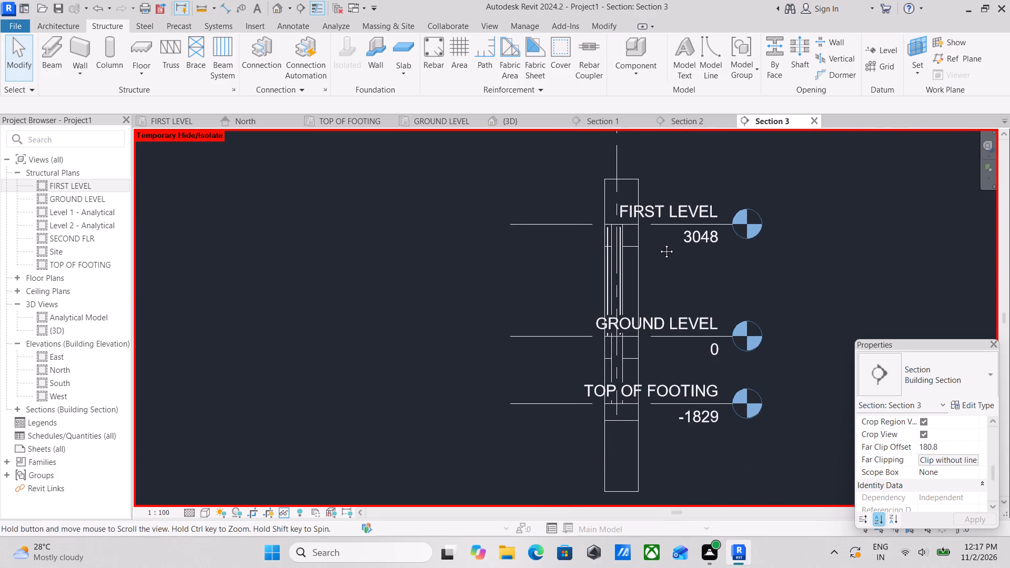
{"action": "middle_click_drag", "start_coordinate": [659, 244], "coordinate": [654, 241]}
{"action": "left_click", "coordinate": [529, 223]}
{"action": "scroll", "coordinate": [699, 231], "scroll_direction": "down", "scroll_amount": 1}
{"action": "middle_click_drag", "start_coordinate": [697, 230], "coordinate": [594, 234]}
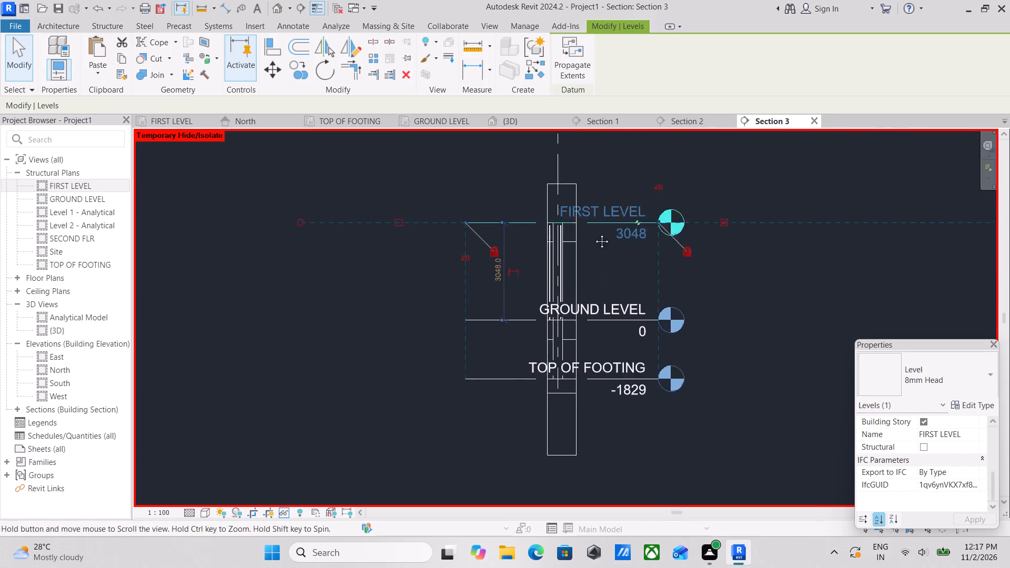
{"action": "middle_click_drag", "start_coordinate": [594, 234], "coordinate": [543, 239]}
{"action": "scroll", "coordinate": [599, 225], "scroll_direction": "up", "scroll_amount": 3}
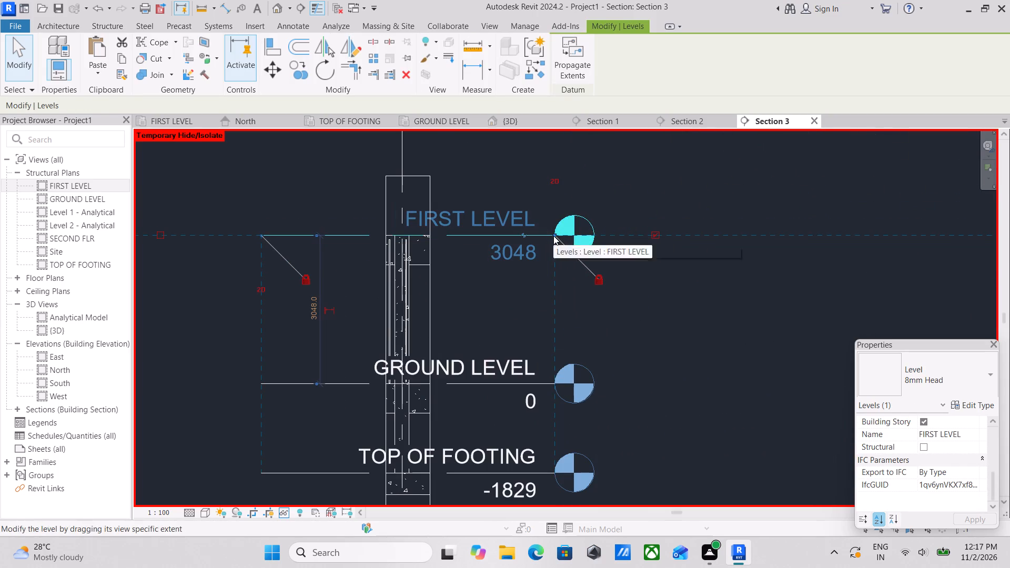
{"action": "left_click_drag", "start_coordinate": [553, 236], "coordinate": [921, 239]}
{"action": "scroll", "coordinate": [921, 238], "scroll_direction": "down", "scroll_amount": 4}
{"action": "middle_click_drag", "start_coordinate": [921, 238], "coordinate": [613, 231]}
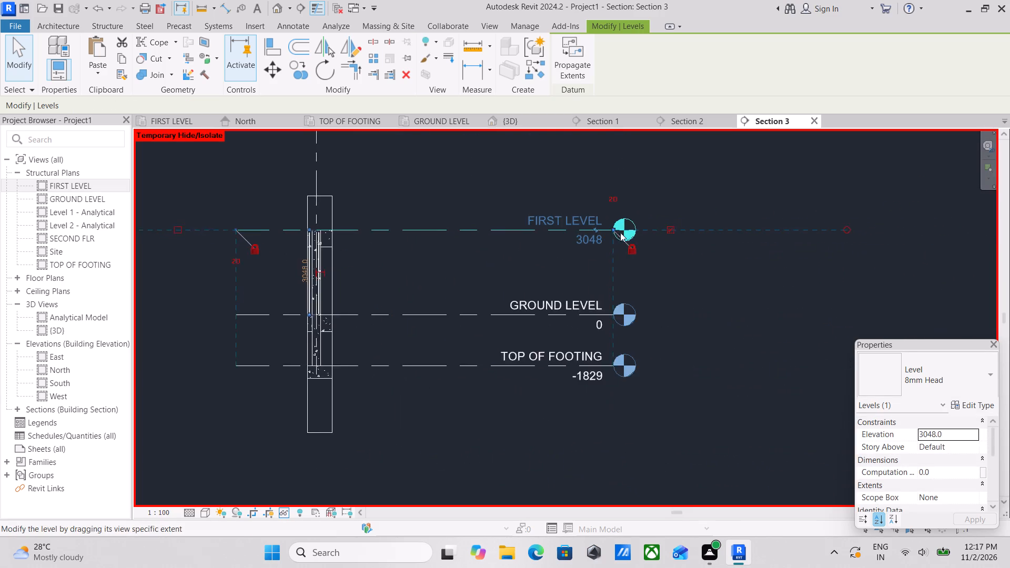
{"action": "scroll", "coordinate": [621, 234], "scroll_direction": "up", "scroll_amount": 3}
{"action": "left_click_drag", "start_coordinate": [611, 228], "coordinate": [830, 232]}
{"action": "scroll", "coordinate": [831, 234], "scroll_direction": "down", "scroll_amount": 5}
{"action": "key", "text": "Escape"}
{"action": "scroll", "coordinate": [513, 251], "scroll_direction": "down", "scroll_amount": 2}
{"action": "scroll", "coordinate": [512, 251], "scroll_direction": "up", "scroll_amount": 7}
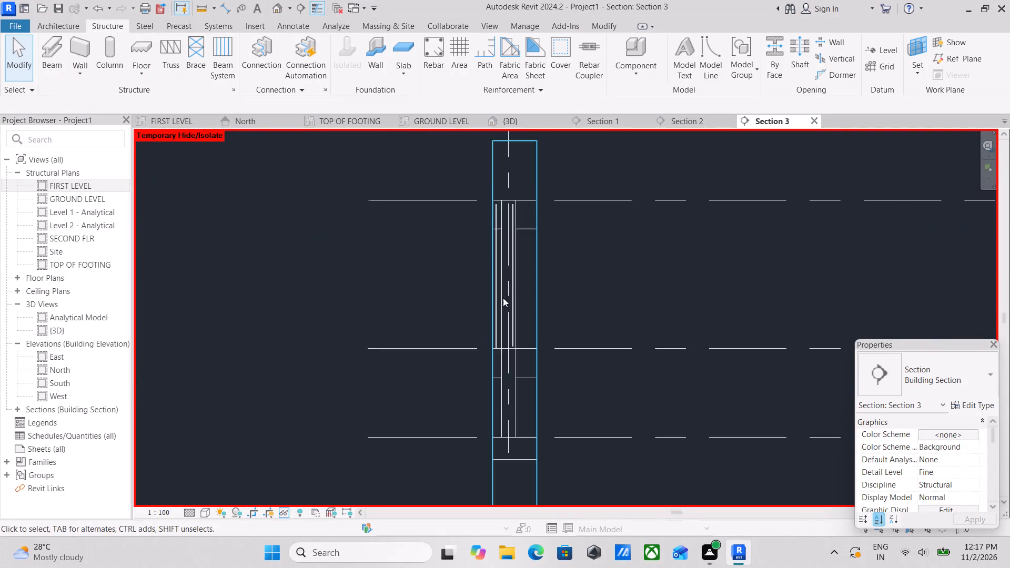
Widen Section 3's crop region by moving its left edge outward from the column.
{"action": "scroll", "coordinate": [503, 298], "scroll_direction": "up", "scroll_amount": 4}
{"action": "scroll", "coordinate": [543, 295], "scroll_direction": "down", "scroll_amount": 1}
{"action": "middle_click_drag", "start_coordinate": [542, 294], "coordinate": [660, 291]}
{"action": "middle_click_drag", "start_coordinate": [629, 256], "coordinate": [668, 378]}
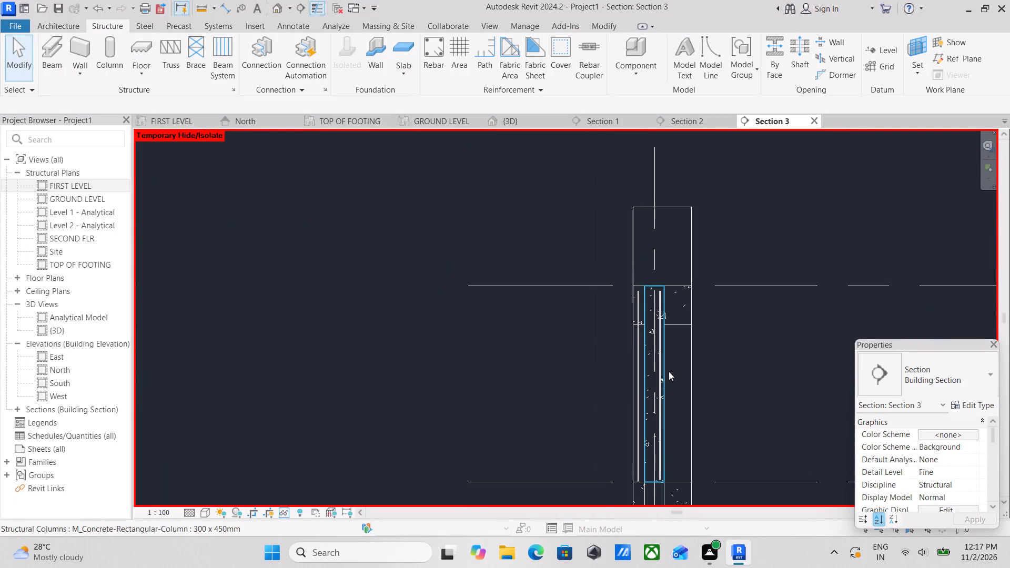
{"action": "left_click", "coordinate": [631, 244]}
{"action": "scroll", "coordinate": [627, 317], "scroll_direction": "down", "scroll_amount": 2}
{"action": "middle_click_drag", "start_coordinate": [629, 319], "coordinate": [644, 276]}
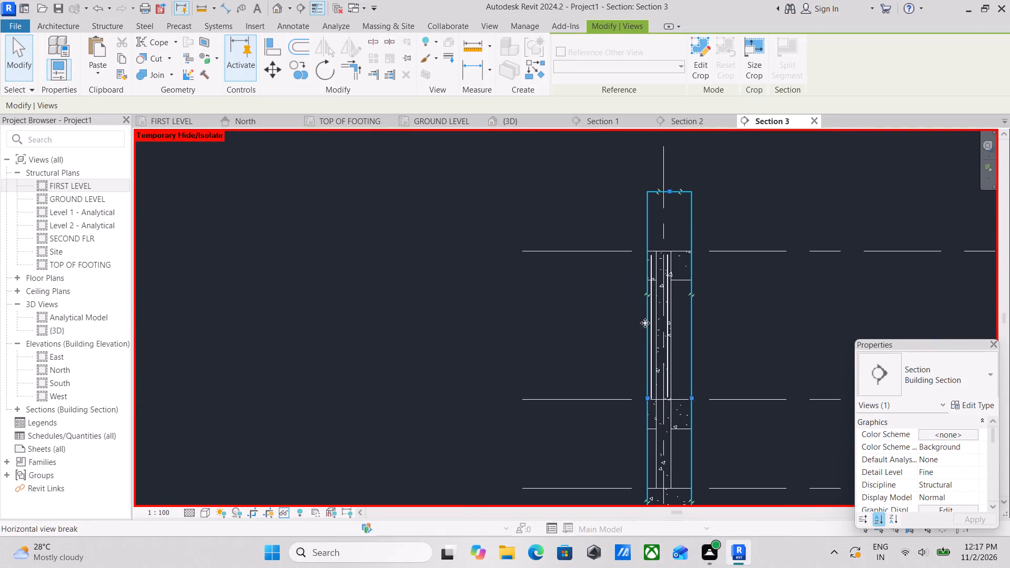
{"action": "scroll", "coordinate": [658, 419], "scroll_direction": "up", "scroll_amount": 4}
{"action": "left_click_drag", "start_coordinate": [639, 377], "coordinate": [614, 377]}
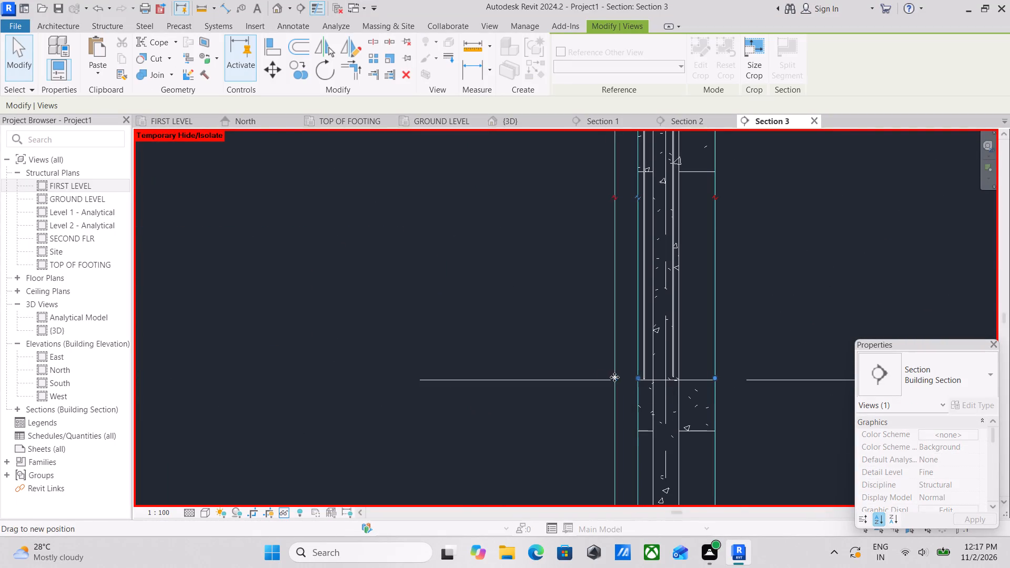
{"action": "left_click_drag", "start_coordinate": [614, 377], "coordinate": [586, 378]}
{"action": "scroll", "coordinate": [631, 359], "scroll_direction": "down", "scroll_amount": 3}
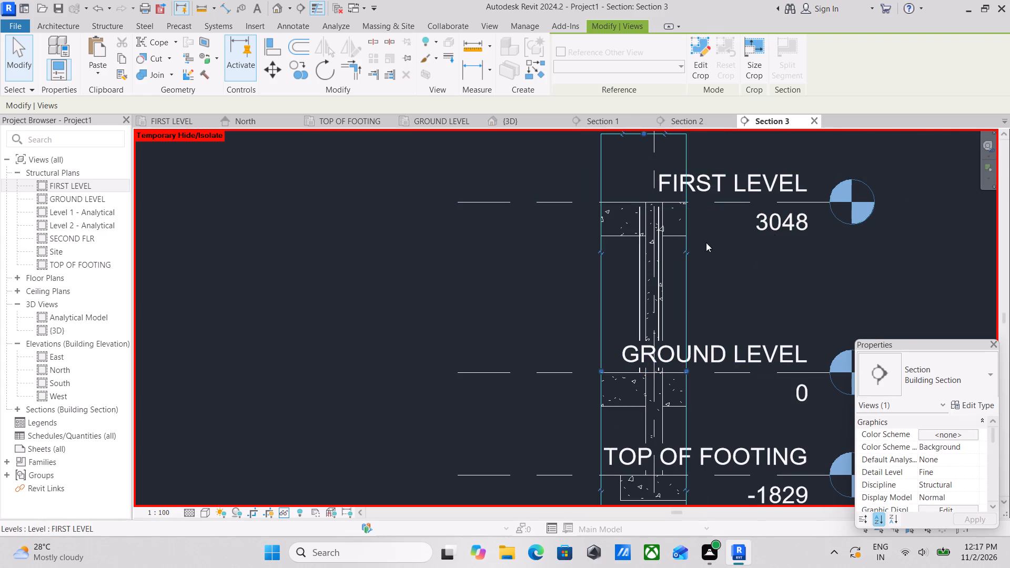
{"action": "key", "text": "Escape"}
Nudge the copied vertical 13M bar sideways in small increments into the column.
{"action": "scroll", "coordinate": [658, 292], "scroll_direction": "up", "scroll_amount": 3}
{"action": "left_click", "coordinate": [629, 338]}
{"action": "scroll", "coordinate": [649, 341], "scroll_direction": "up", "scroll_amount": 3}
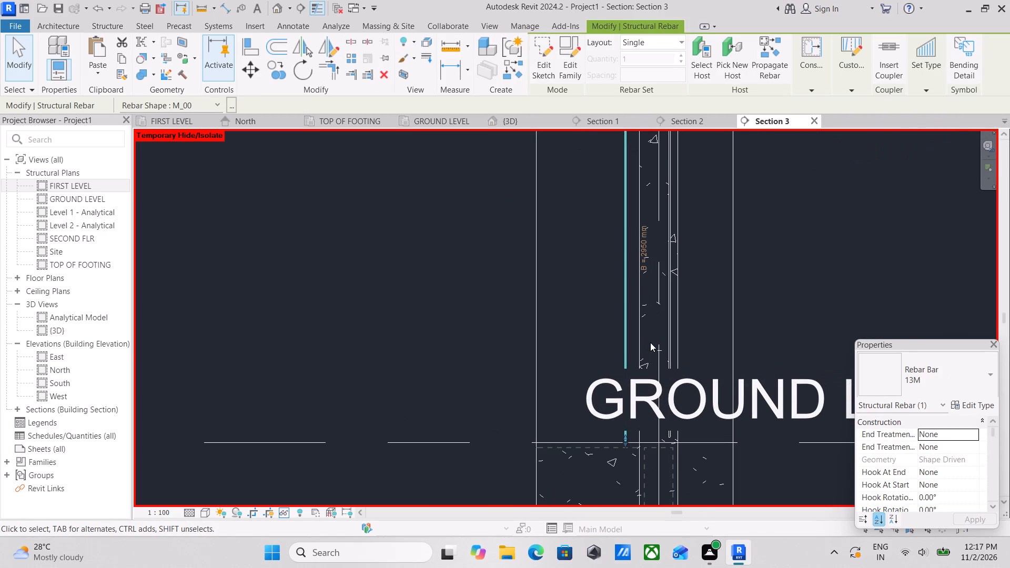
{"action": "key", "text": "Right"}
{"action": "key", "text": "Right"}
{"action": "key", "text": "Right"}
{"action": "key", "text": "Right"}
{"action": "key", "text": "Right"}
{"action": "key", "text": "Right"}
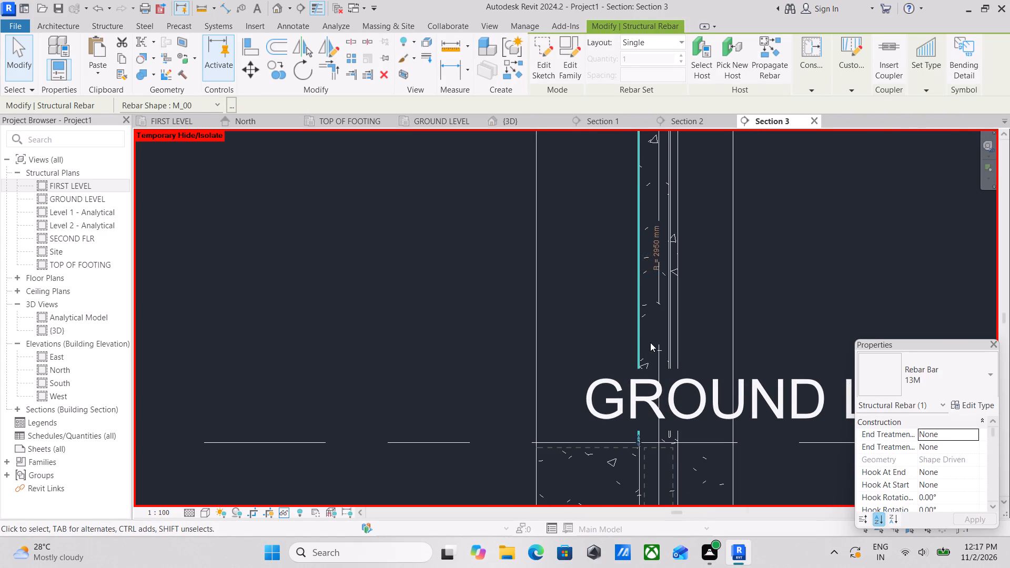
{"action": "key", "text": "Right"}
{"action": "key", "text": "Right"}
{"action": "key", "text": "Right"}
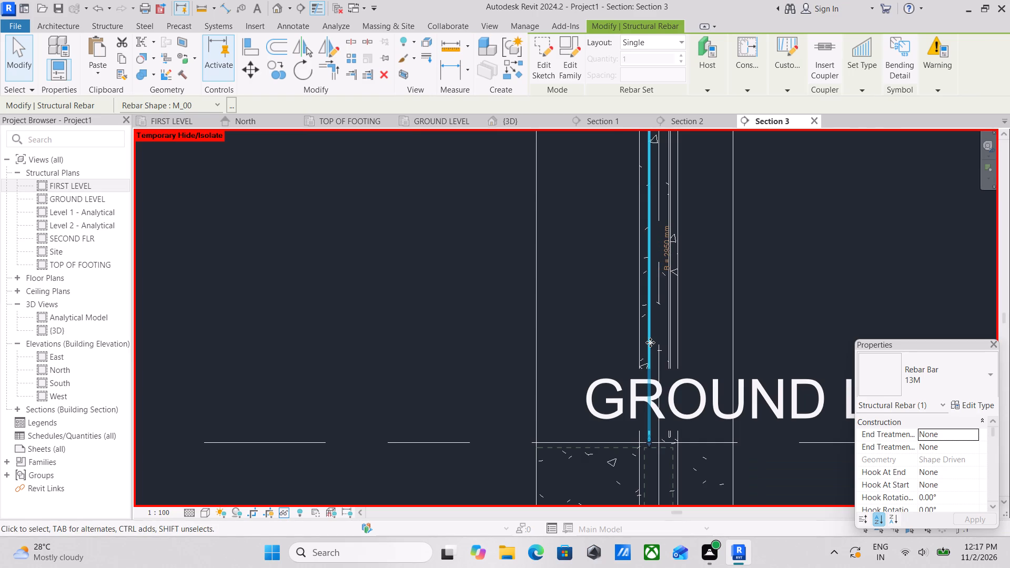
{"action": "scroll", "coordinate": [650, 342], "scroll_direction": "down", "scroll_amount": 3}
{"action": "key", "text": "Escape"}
Delete both vertical 13M bars from the column between GROUND LEVEL and FIRST LEVEL in Section 3.
{"action": "scroll", "coordinate": [670, 306], "scroll_direction": "down", "scroll_amount": 2}
{"action": "middle_click_drag", "start_coordinate": [670, 306], "coordinate": [665, 321]}
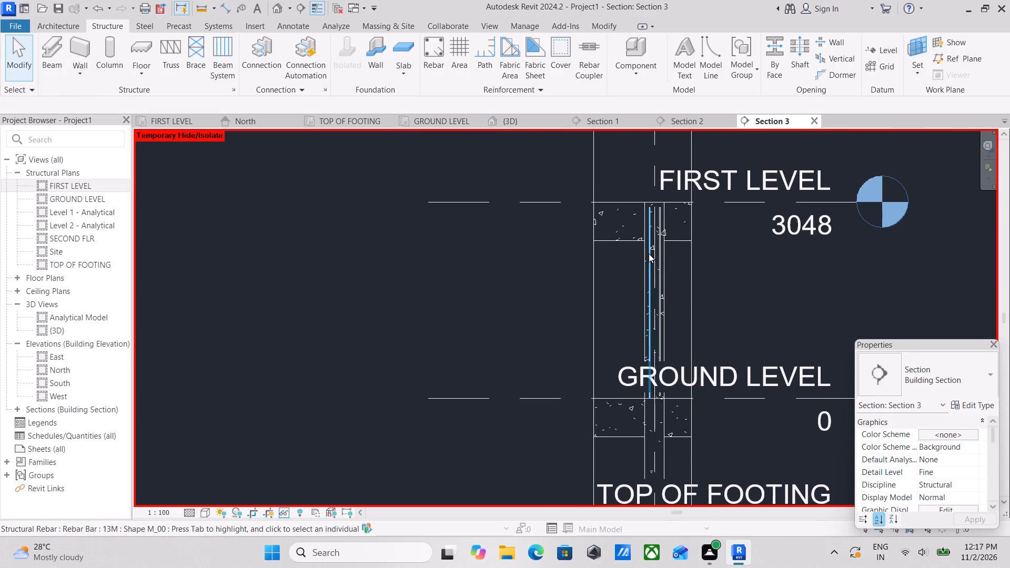
{"action": "left_click", "coordinate": [647, 285]}
{"action": "right_click", "coordinate": [647, 285]}
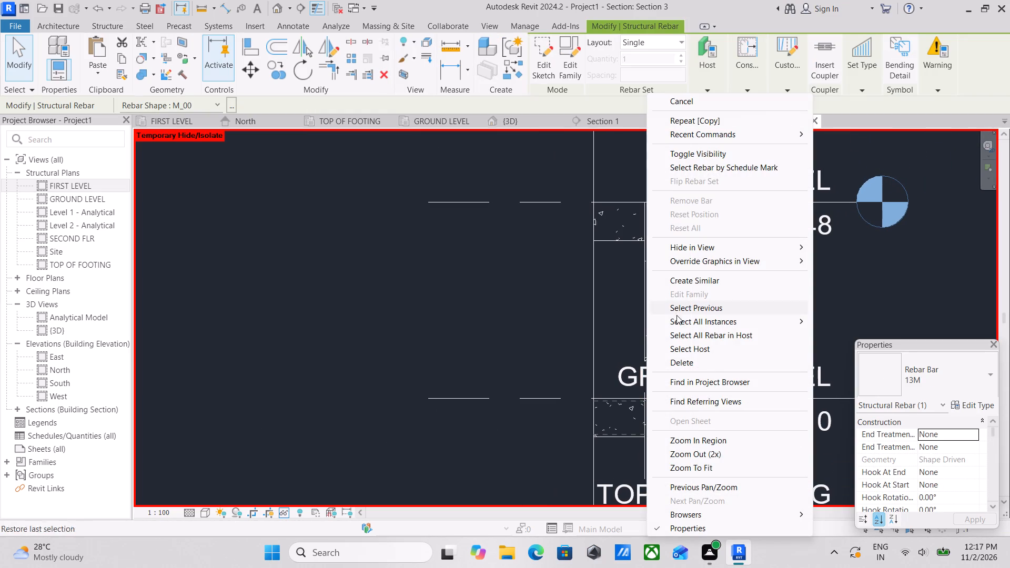
{"action": "left_click", "coordinate": [695, 360]}
{"action": "scroll", "coordinate": [656, 276], "scroll_direction": "up", "scroll_amount": 3}
{"action": "left_click", "coordinate": [658, 284]}
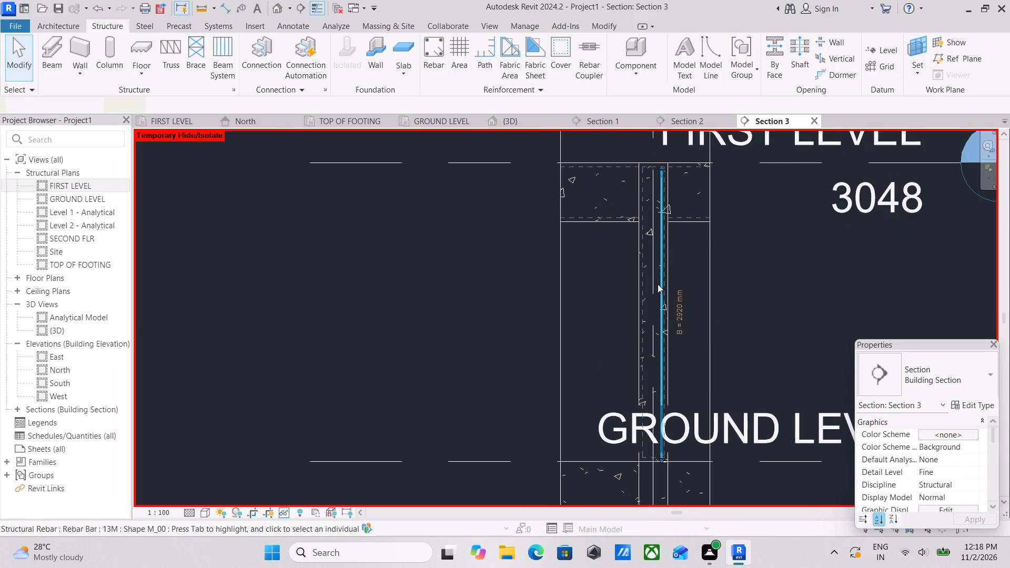
{"action": "right_click", "coordinate": [658, 284]}
{"action": "left_click", "coordinate": [688, 366]}
Place a straight 13M rebar of shape M_00 vertically along the column's face between GROUND LEVEL and FIRST LEVEL.
{"action": "scroll", "coordinate": [661, 207], "scroll_direction": "up", "scroll_amount": 2}
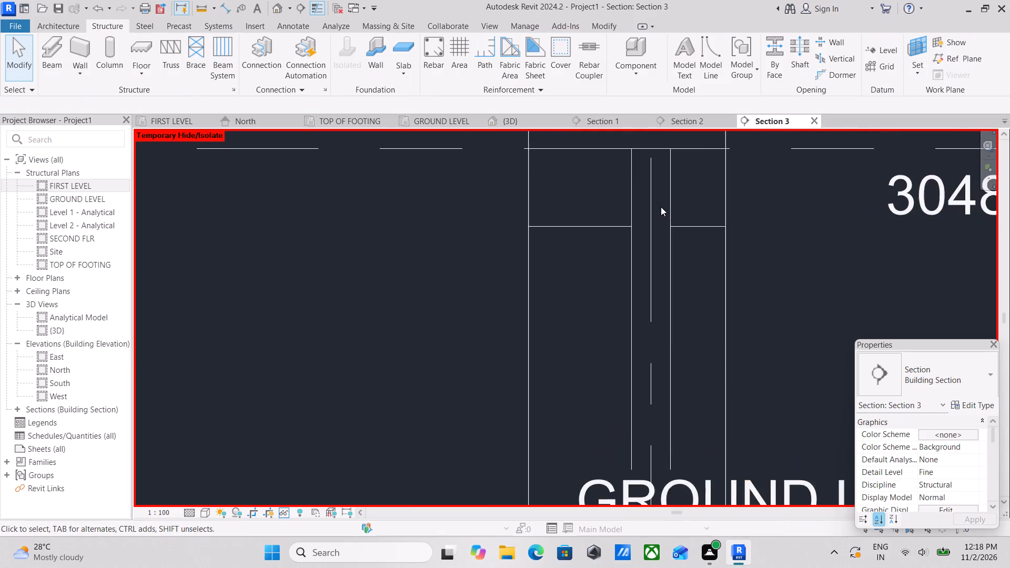
{"action": "scroll", "coordinate": [661, 207], "scroll_direction": "down", "scroll_amount": 2}
{"action": "middle_click_drag", "start_coordinate": [660, 207], "coordinate": [648, 202]}
{"action": "scroll", "coordinate": [655, 217], "scroll_direction": "up", "scroll_amount": 1}
{"action": "middle_click_drag", "start_coordinate": [640, 253], "coordinate": [651, 186]}
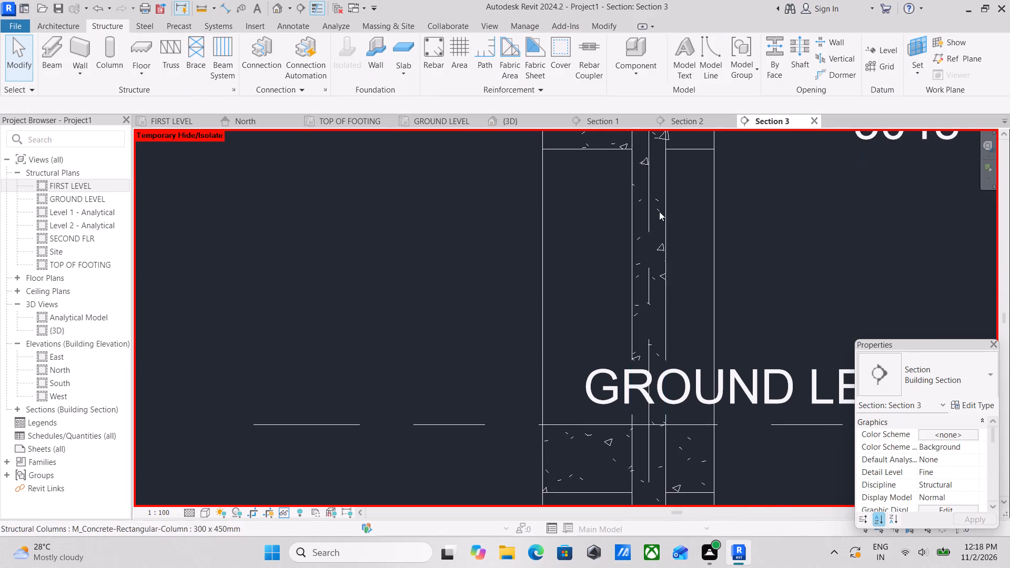
{"action": "middle_click_drag", "start_coordinate": [663, 240], "coordinate": [651, 231]}
{"action": "left_click", "coordinate": [441, 60]}
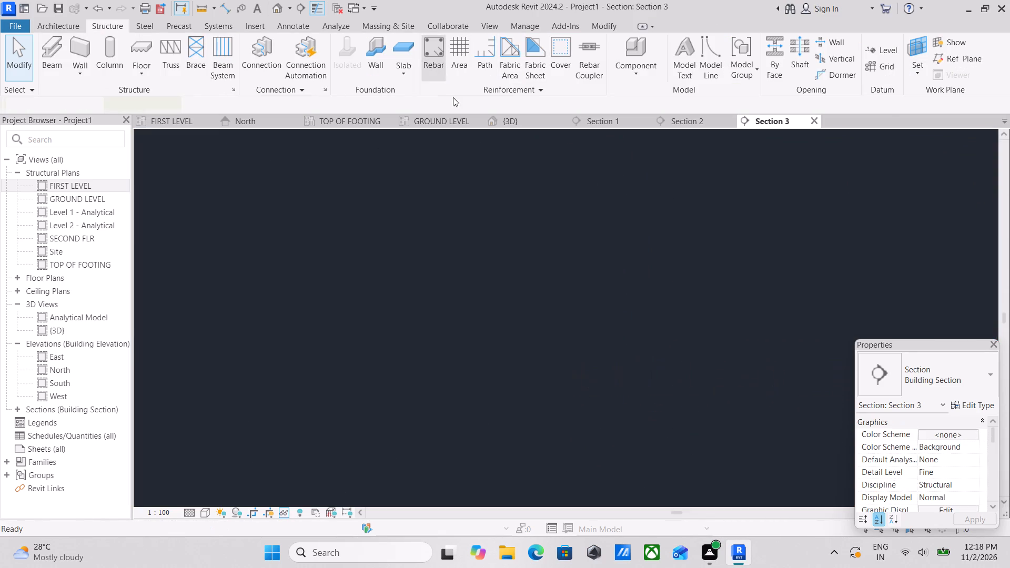
{"action": "scroll", "coordinate": [640, 260], "scroll_direction": "up", "scroll_amount": 3}
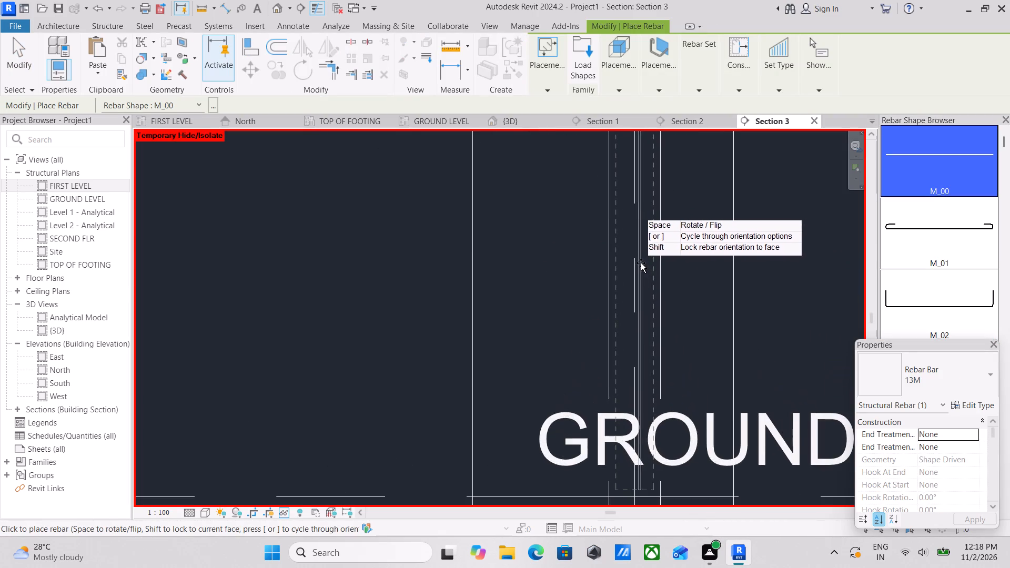
{"action": "scroll", "coordinate": [651, 273], "scroll_direction": "down", "scroll_amount": 2}
{"action": "middle_click_drag", "start_coordinate": [651, 273], "coordinate": [654, 326]}
{"action": "scroll", "coordinate": [654, 329], "scroll_direction": "down", "scroll_amount": 3}
{"action": "middle_click_drag", "start_coordinate": [654, 329], "coordinate": [655, 344]}
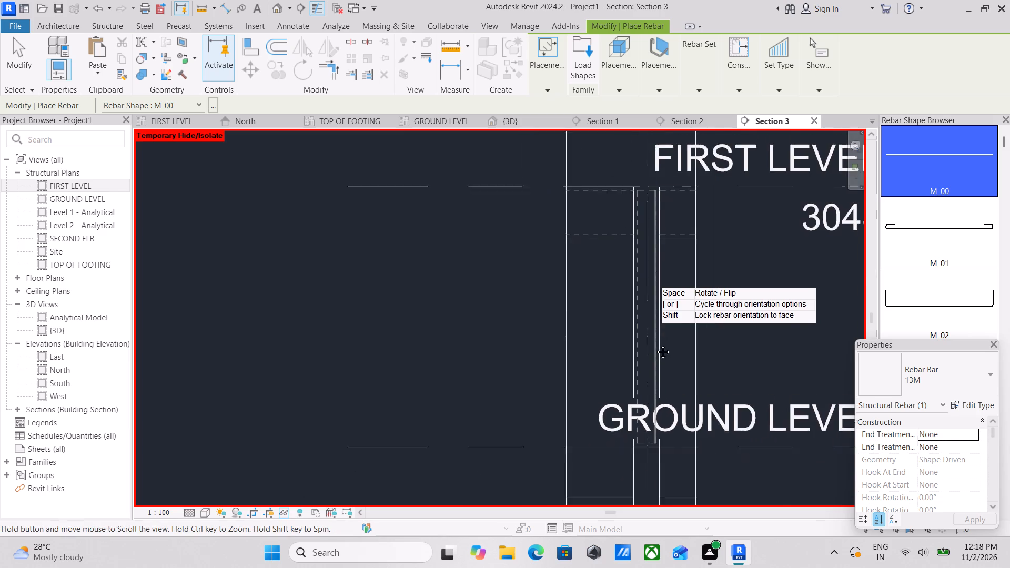
{"action": "middle_click_drag", "start_coordinate": [655, 344], "coordinate": [655, 357]}
{"action": "scroll", "coordinate": [655, 357], "scroll_direction": "up", "scroll_amount": 3}
{"action": "left_click", "coordinate": [655, 357]}
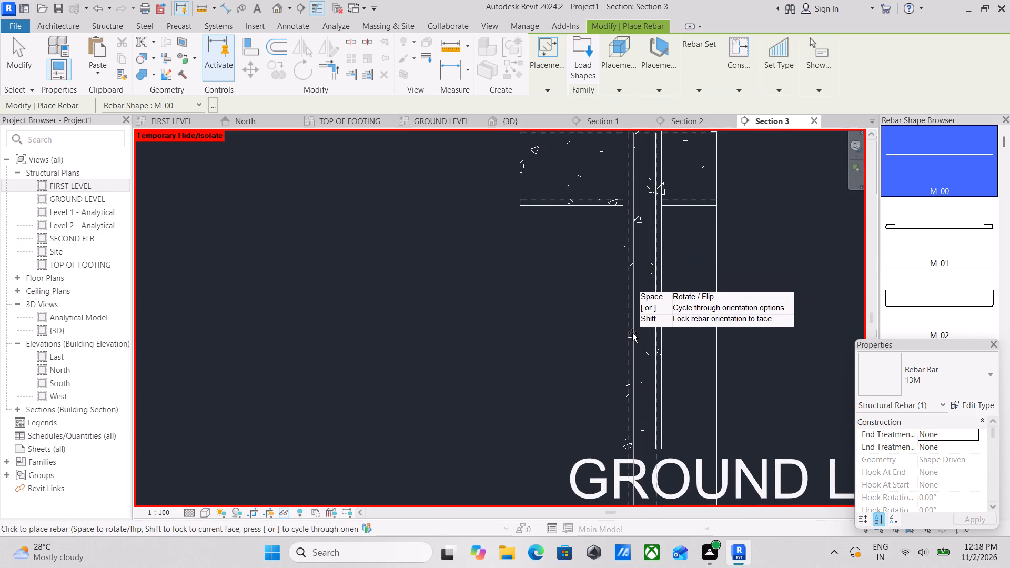
{"action": "key", "text": "Escape"}
{"action": "scroll", "coordinate": [645, 330], "scroll_direction": "up", "scroll_amount": 2}
{"action": "key", "text": "Escape"}
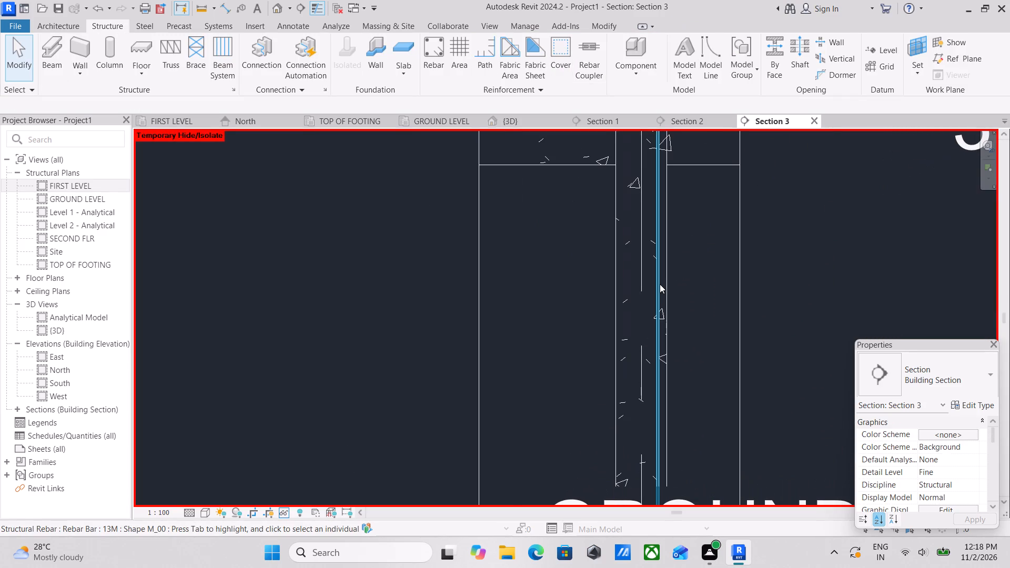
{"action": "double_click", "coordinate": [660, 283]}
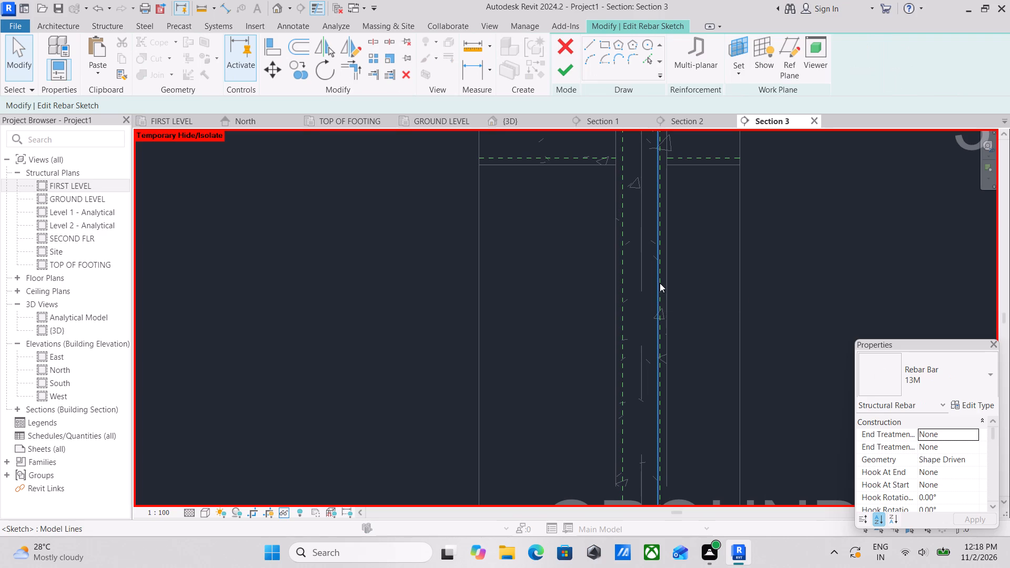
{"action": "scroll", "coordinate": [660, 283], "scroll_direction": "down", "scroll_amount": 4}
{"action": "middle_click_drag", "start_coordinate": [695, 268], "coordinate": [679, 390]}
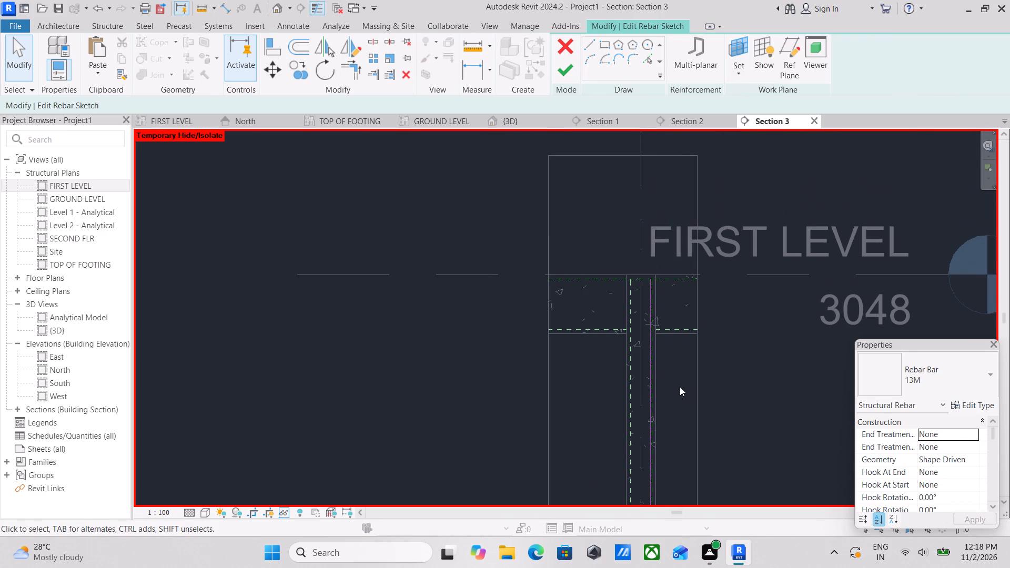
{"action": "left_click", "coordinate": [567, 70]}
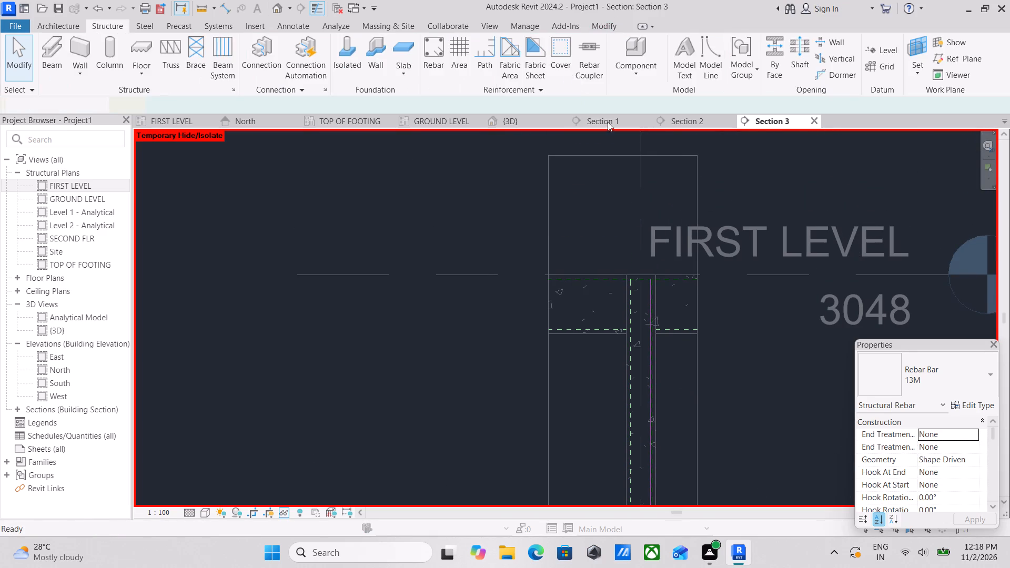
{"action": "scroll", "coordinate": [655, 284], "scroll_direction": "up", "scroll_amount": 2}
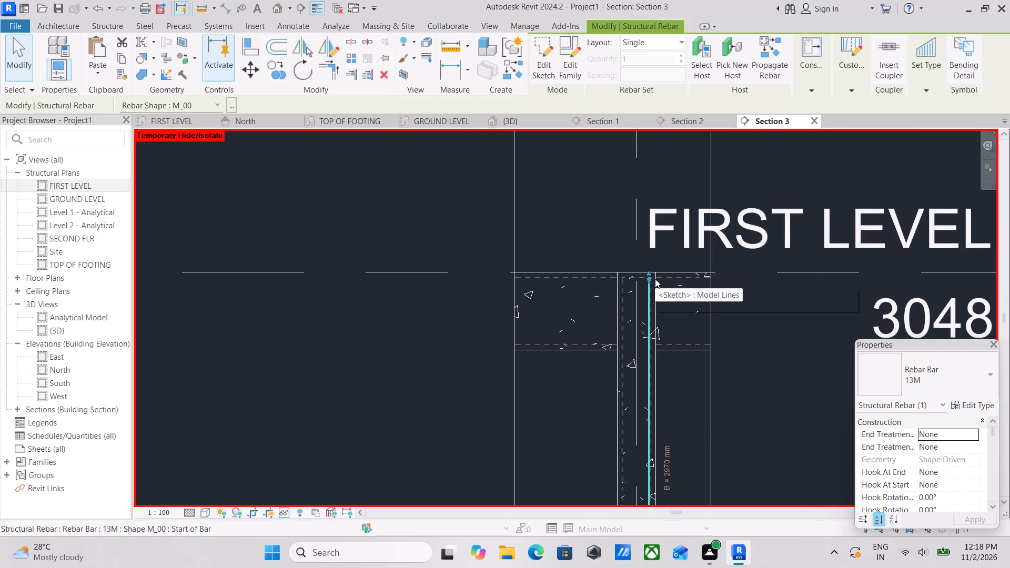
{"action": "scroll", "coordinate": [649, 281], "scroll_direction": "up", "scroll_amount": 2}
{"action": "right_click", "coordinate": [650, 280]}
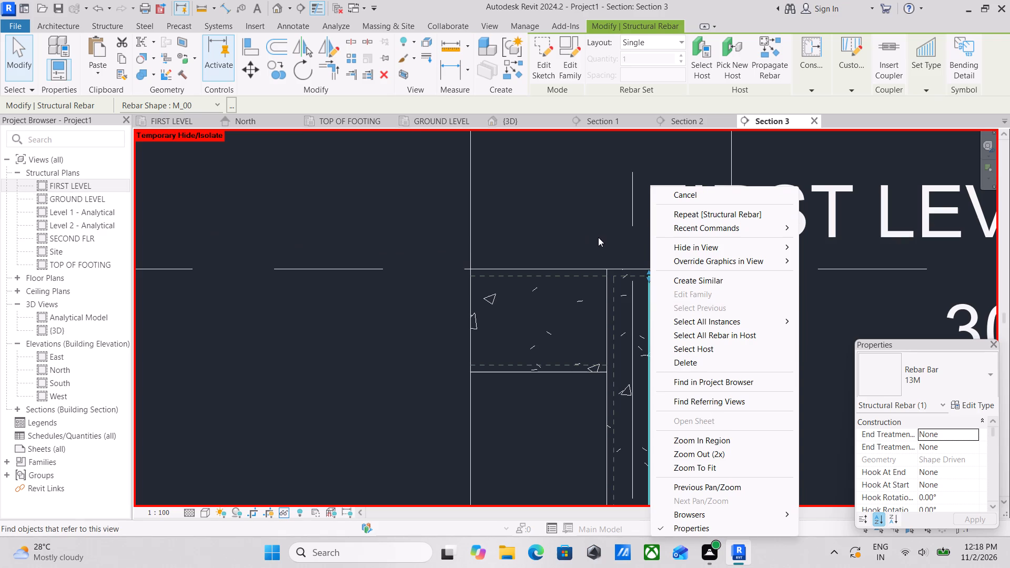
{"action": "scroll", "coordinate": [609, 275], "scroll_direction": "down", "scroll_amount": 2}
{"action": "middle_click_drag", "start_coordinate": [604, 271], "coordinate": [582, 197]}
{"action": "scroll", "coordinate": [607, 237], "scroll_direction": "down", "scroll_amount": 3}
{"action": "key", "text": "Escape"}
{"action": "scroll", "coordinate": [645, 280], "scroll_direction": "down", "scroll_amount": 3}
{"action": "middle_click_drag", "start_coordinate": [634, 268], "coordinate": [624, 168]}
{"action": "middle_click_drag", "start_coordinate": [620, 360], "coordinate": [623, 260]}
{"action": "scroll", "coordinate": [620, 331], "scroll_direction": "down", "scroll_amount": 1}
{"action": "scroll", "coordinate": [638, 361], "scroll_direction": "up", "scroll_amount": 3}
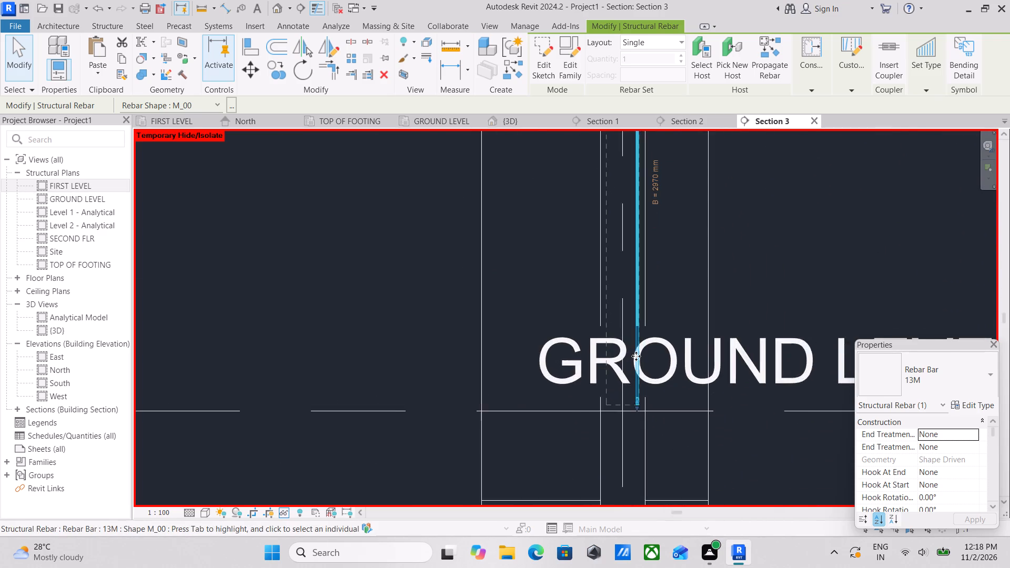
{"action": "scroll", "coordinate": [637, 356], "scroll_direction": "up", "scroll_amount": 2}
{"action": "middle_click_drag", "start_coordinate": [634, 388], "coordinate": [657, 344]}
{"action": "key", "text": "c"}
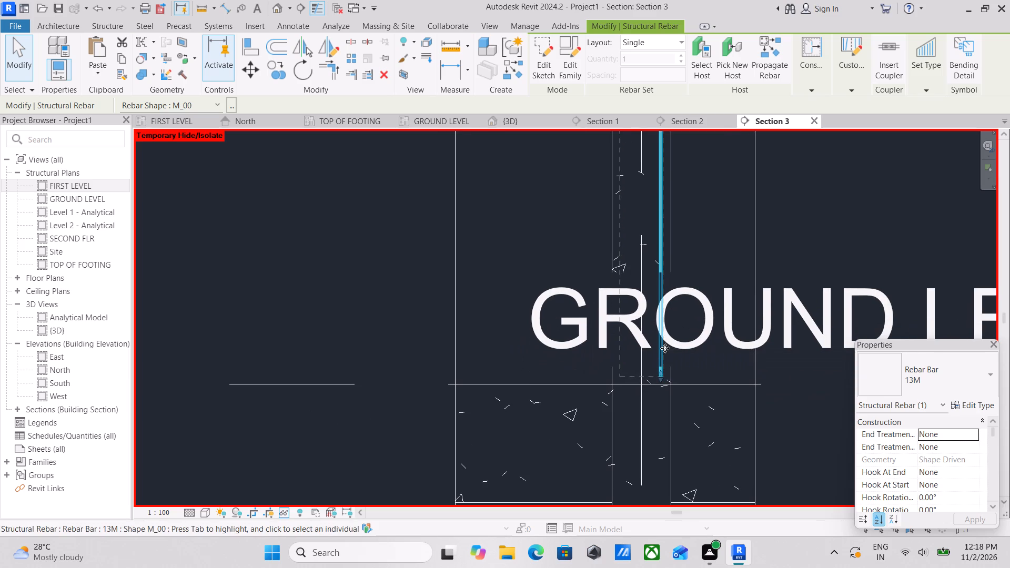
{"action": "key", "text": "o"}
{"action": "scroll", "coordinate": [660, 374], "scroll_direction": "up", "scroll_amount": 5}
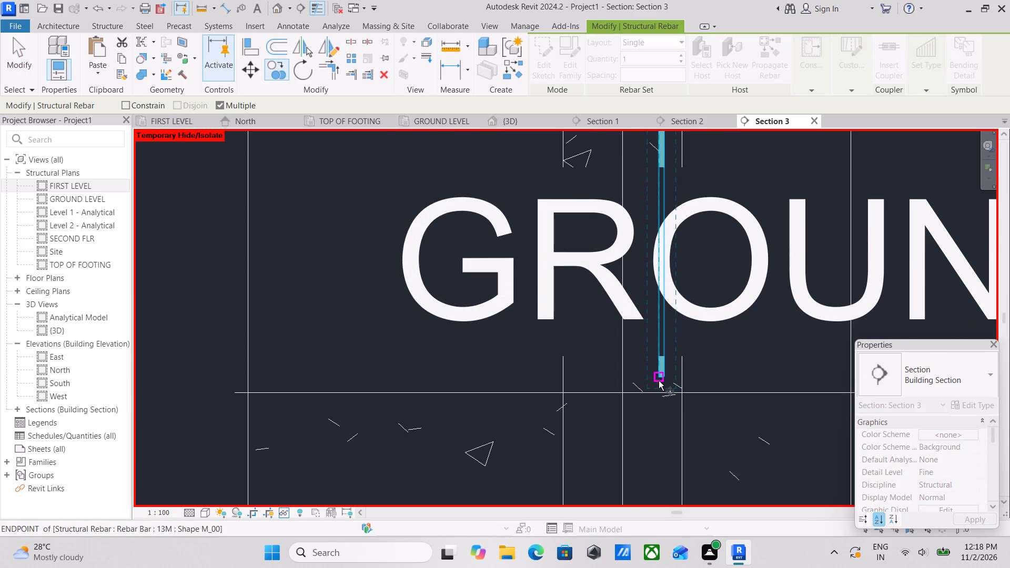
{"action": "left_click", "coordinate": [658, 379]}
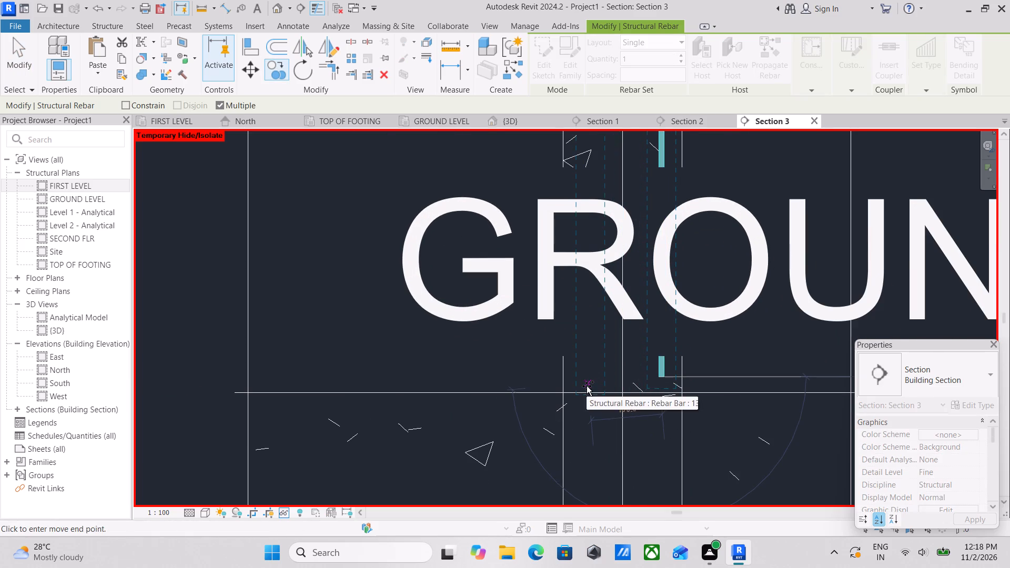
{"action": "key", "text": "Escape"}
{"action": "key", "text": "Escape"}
Set the rebar set layout of the vertical 13M column bar to Fixed Number.
{"action": "left_click", "coordinate": [663, 368]}
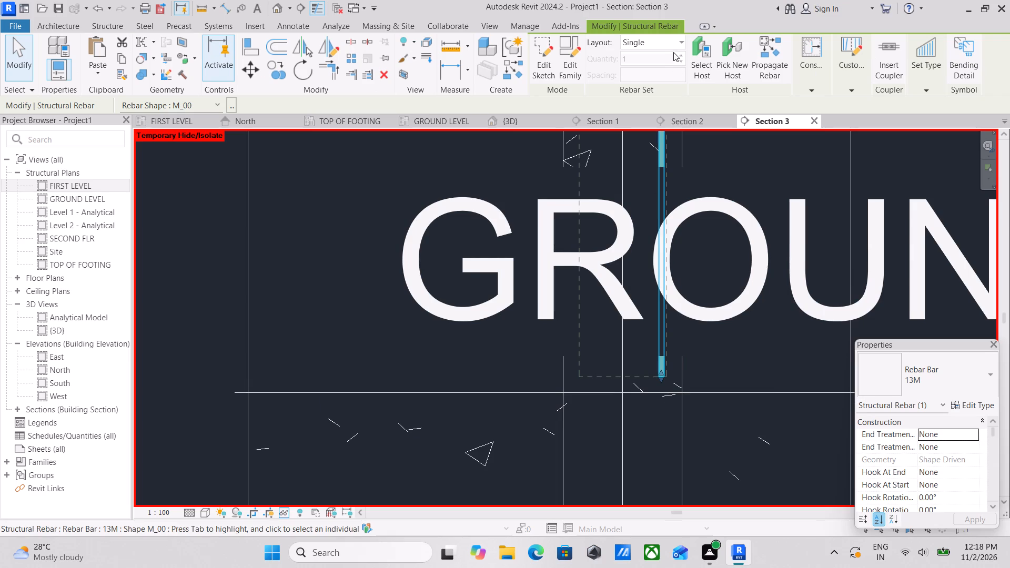
{"action": "left_click", "coordinate": [671, 47]}
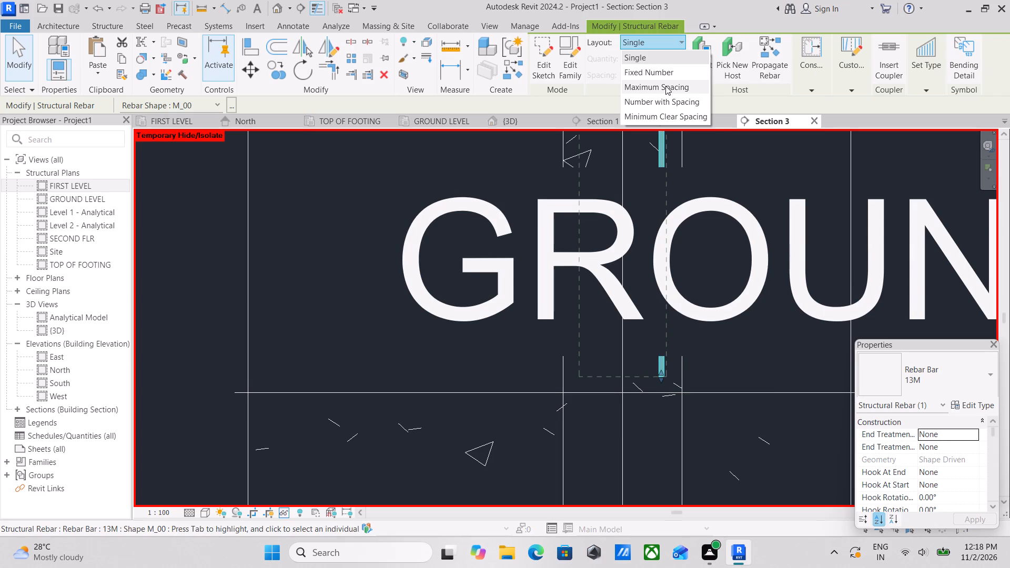
{"action": "left_click", "coordinate": [662, 72]}
{"action": "scroll", "coordinate": [658, 214], "scroll_direction": "down", "scroll_amount": 2}
{"action": "middle_click_drag", "start_coordinate": [658, 214], "coordinate": [669, 378]}
{"action": "scroll", "coordinate": [668, 219], "scroll_direction": "down", "scroll_amount": 2}
{"action": "middle_click_drag", "start_coordinate": [668, 226], "coordinate": [660, 378]}
{"action": "scroll", "coordinate": [673, 181], "scroll_direction": "down", "scroll_amount": 3}
{"action": "middle_click_drag", "start_coordinate": [673, 181], "coordinate": [669, 354]}
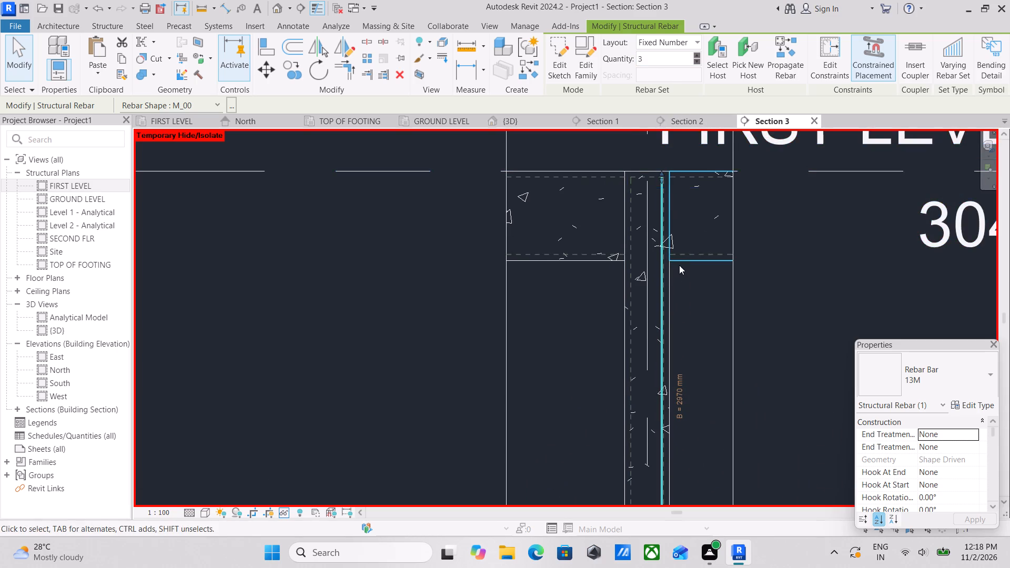
{"action": "scroll", "coordinate": [679, 265], "scroll_direction": "down", "scroll_amount": 3}
{"action": "middle_click_drag", "start_coordinate": [678, 252], "coordinate": [661, 150]}
{"action": "key", "text": "Escape"}
Copy the vertical 13M bar set 180 mm horizontally to the opposite face of the column.
{"action": "scroll", "coordinate": [655, 363], "scroll_direction": "up", "scroll_amount": 4}
{"action": "left_click", "coordinate": [645, 302]}
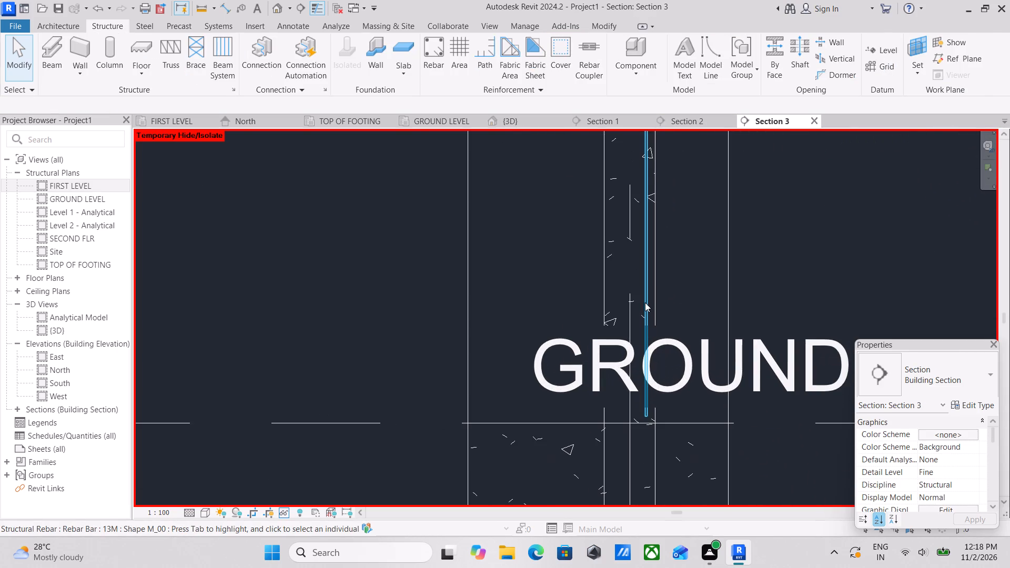
{"action": "scroll", "coordinate": [645, 302], "scroll_direction": "down", "scroll_amount": 1}
{"action": "middle_click_drag", "start_coordinate": [644, 301], "coordinate": [651, 260]}
{"action": "scroll", "coordinate": [647, 414], "scroll_direction": "up", "scroll_amount": 2}
{"action": "type", "text": "CO"}
{"action": "scroll", "coordinate": [643, 441], "scroll_direction": "up", "scroll_amount": 3}
{"action": "scroll", "coordinate": [663, 283], "scroll_direction": "up", "scroll_amount": 7}
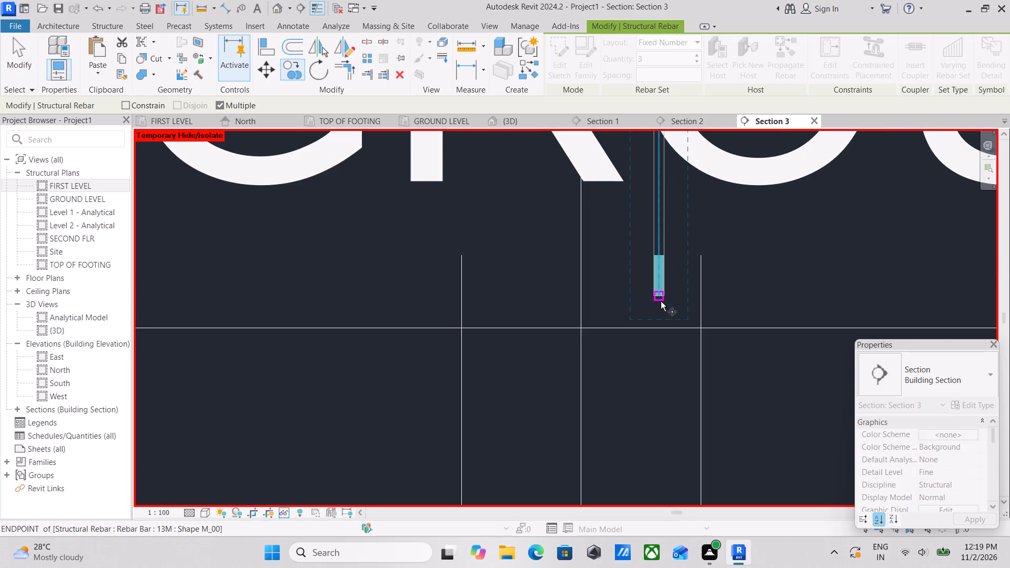
{"action": "scroll", "coordinate": [661, 301], "scroll_direction": "up", "scroll_amount": 4}
{"action": "left_click", "coordinate": [659, 295]}
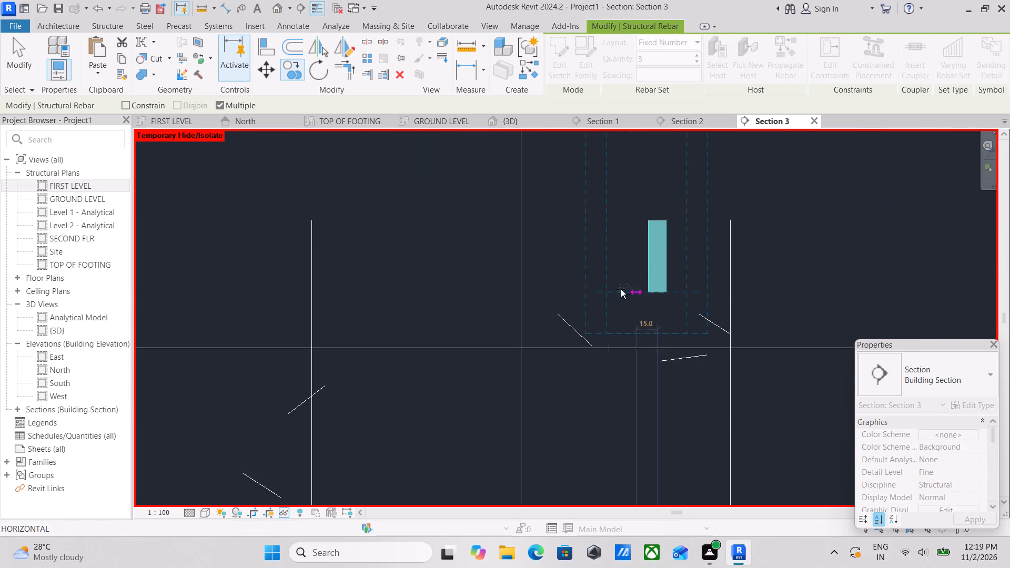
{"action": "middle_click_drag", "start_coordinate": [496, 300], "coordinate": [659, 345]}
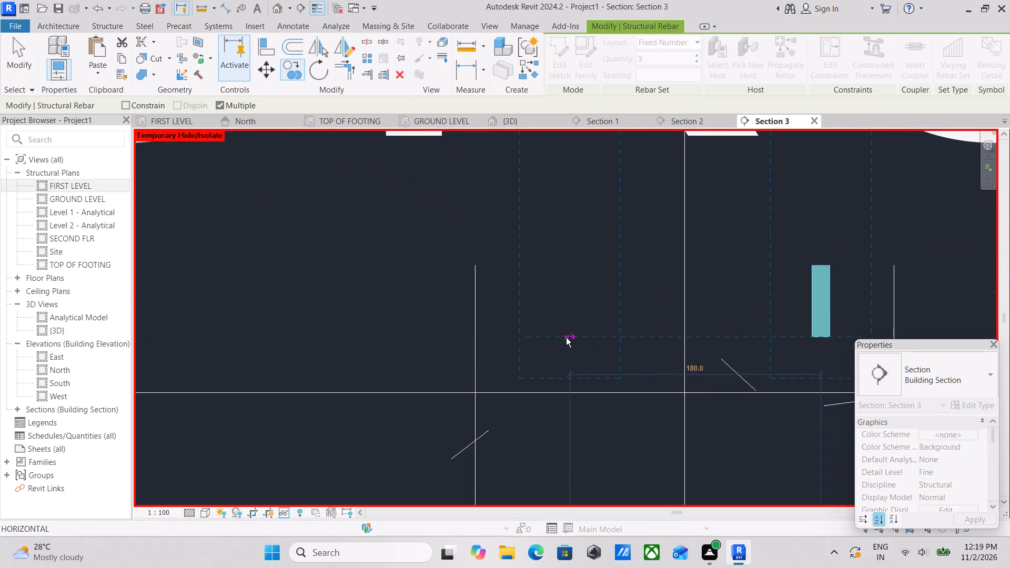
{"action": "left_click", "coordinate": [566, 338]}
{"action": "scroll", "coordinate": [566, 338], "scroll_direction": "down", "scroll_amount": 8}
{"action": "middle_click_drag", "start_coordinate": [574, 338], "coordinate": [591, 543]}
{"action": "scroll", "coordinate": [592, 543], "scroll_direction": "up", "scroll_amount": 1}
{"action": "scroll", "coordinate": [628, 408], "scroll_direction": "down", "scroll_amount": 5}
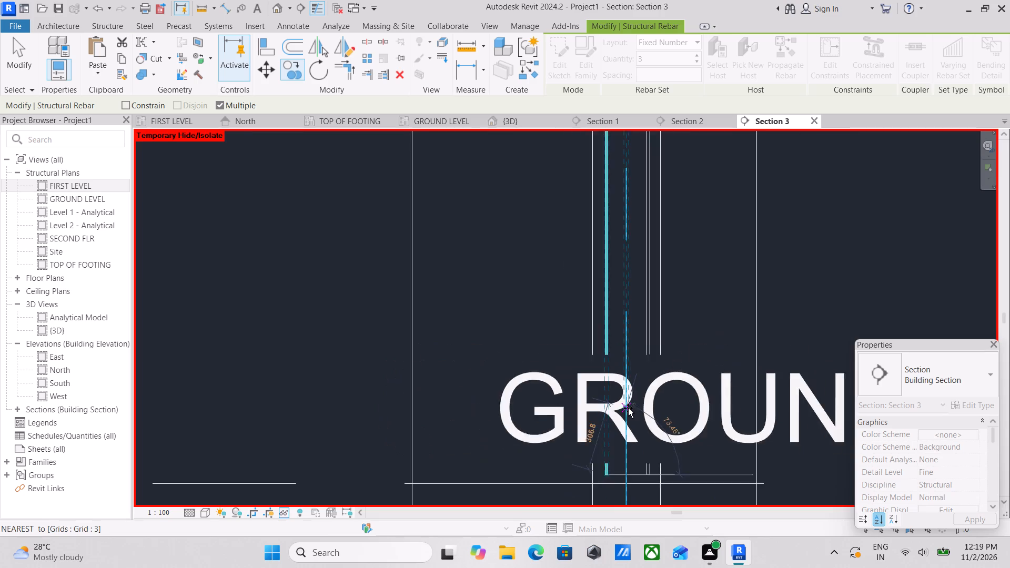
{"action": "middle_click_drag", "start_coordinate": [628, 408], "coordinate": [615, 500]}
{"action": "scroll", "coordinate": [616, 500], "scroll_direction": "up", "scroll_amount": 1}
{"action": "key", "text": "Escape"}
{"action": "scroll", "coordinate": [644, 313], "scroll_direction": "down", "scroll_amount": 4}
{"action": "middle_click_drag", "start_coordinate": [644, 321], "coordinate": [640, 470]}
{"action": "scroll", "coordinate": [642, 290], "scroll_direction": "down", "scroll_amount": 3}
{"action": "middle_click_drag", "start_coordinate": [642, 292], "coordinate": [633, 387]}
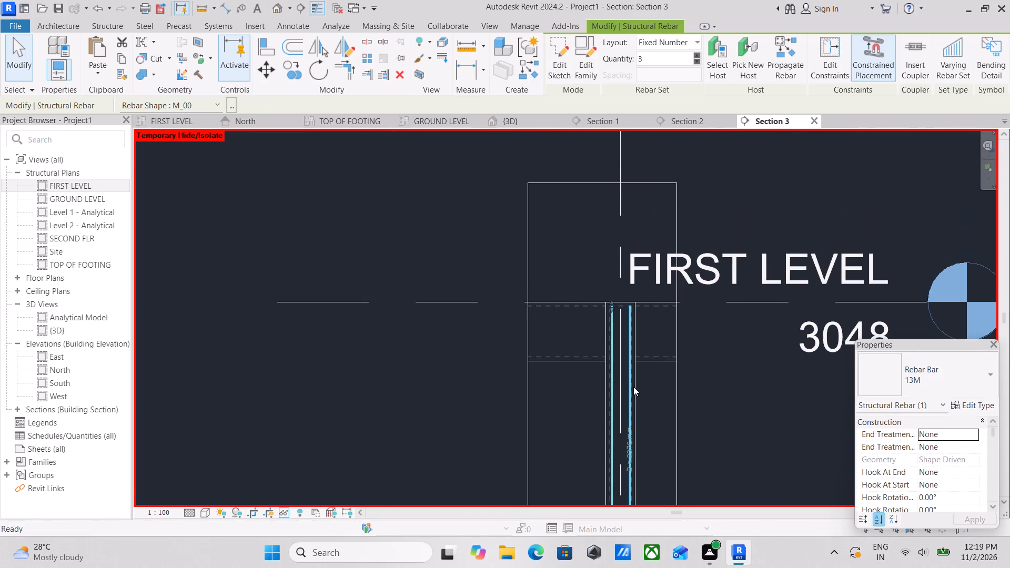
{"action": "scroll", "coordinate": [616, 309], "scroll_direction": "up", "scroll_amount": 4}
{"action": "key", "text": "Escape"}
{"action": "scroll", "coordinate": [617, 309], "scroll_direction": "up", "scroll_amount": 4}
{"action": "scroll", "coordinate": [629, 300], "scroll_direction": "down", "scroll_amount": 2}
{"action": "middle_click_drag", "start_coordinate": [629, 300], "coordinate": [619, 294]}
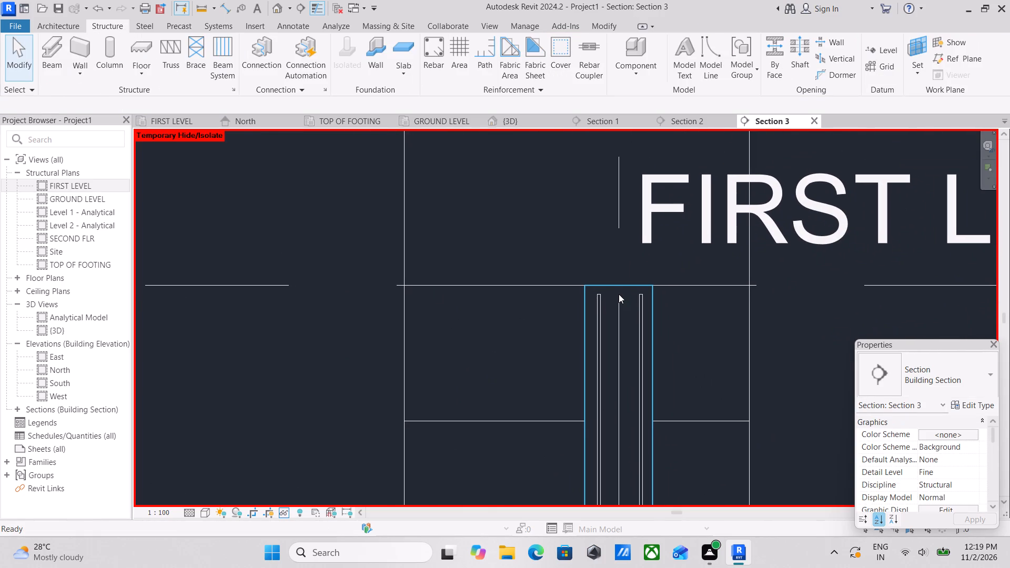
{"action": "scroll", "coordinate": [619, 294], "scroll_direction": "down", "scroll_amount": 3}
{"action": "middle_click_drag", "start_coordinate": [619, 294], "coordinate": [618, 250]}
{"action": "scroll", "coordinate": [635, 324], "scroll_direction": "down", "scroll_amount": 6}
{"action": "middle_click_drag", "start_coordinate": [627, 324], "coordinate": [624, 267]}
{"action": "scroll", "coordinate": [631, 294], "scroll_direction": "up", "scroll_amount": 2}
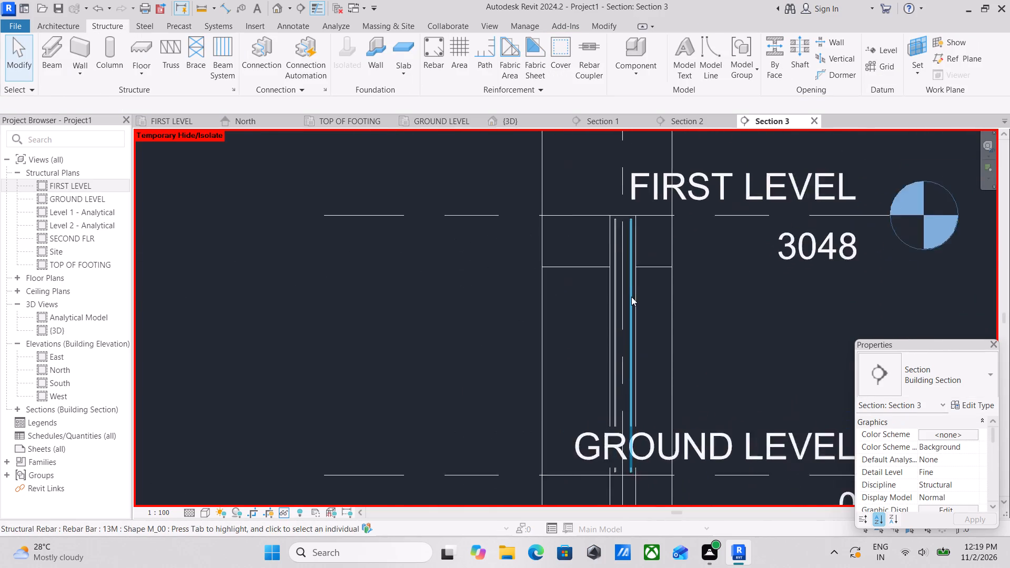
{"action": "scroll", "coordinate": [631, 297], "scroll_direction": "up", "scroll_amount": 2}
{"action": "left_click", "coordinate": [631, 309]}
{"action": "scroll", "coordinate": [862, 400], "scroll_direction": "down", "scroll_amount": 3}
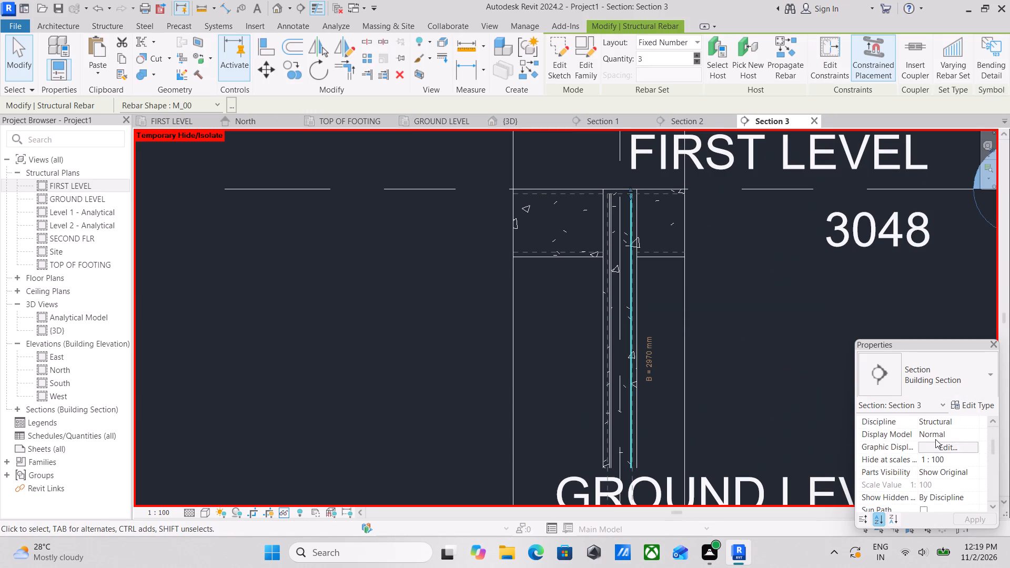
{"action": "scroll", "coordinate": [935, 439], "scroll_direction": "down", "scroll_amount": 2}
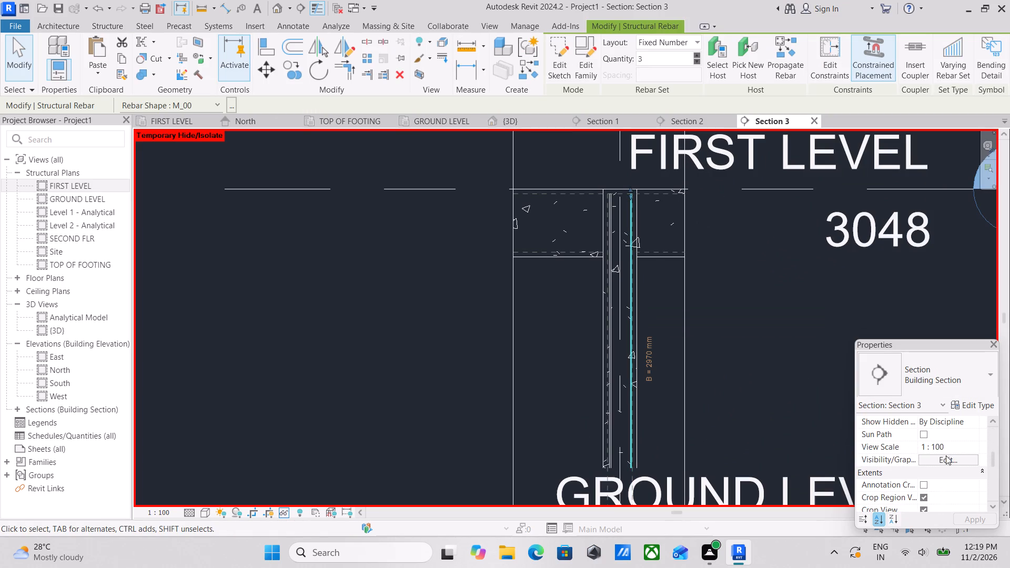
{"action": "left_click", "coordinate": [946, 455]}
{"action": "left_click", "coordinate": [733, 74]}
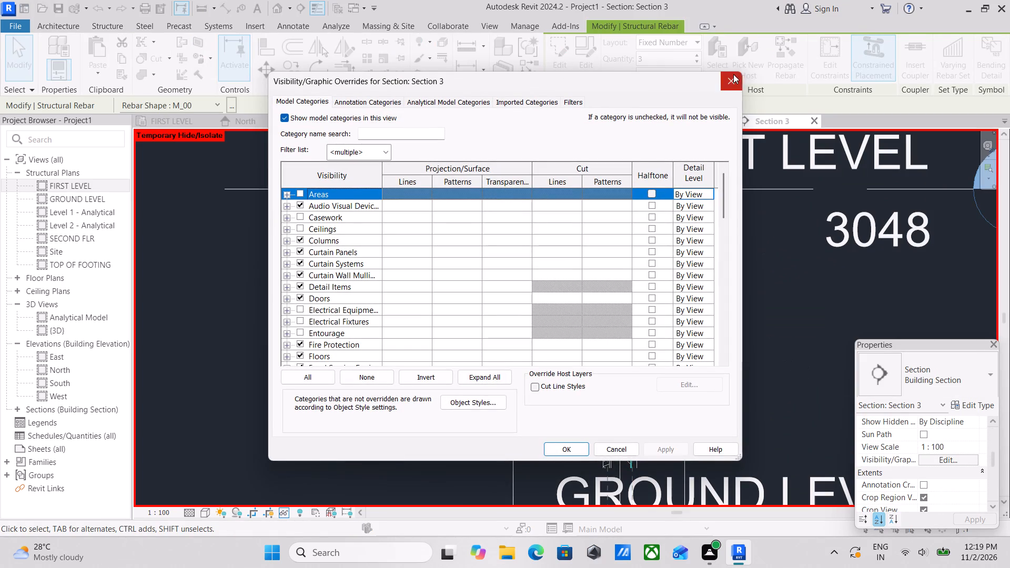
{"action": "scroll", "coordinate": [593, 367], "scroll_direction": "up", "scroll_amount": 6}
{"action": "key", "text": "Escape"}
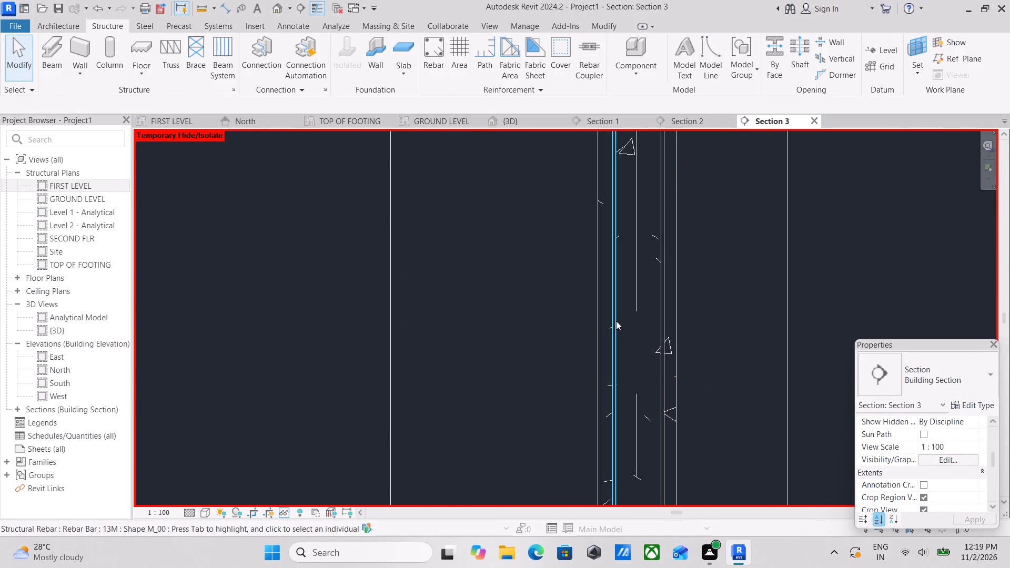
Check the Section 3 view's properties and visibility/graphic overrides with the vertical column bar set selected.
{"action": "left_click", "coordinate": [616, 321]}
{"action": "scroll", "coordinate": [867, 398], "scroll_direction": "down", "scroll_amount": 3}
{"action": "scroll", "coordinate": [900, 441], "scroll_direction": "down", "scroll_amount": 1}
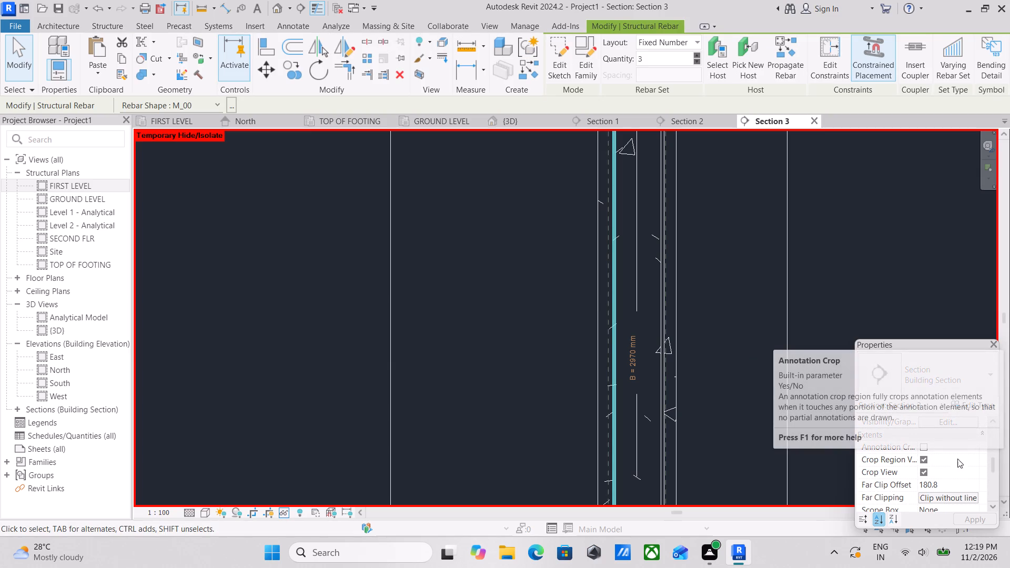
{"action": "left_click", "coordinate": [952, 419]}
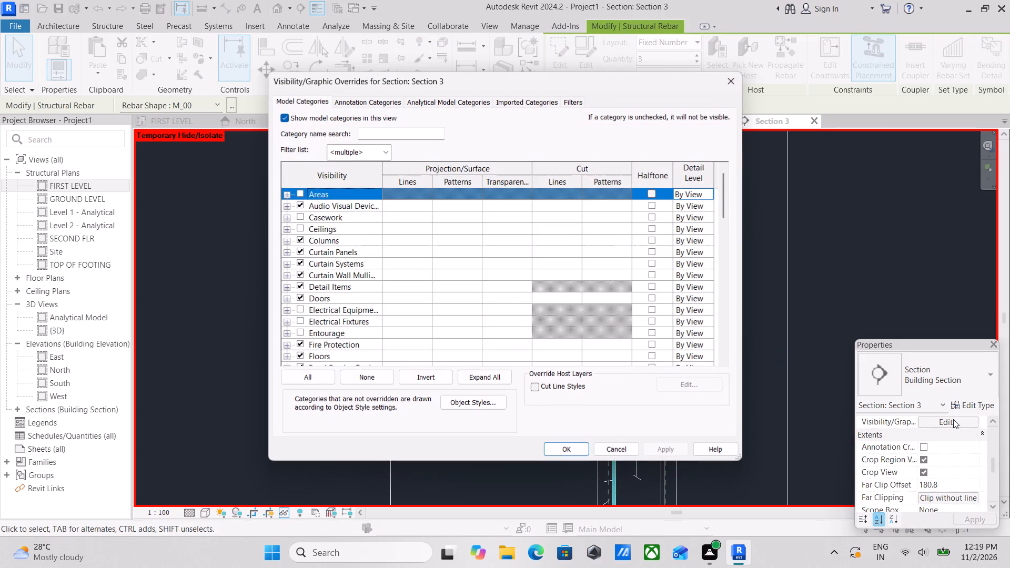
{"action": "left_click", "coordinate": [730, 76]}
{"action": "scroll", "coordinate": [912, 477], "scroll_direction": "down", "scroll_amount": 2}
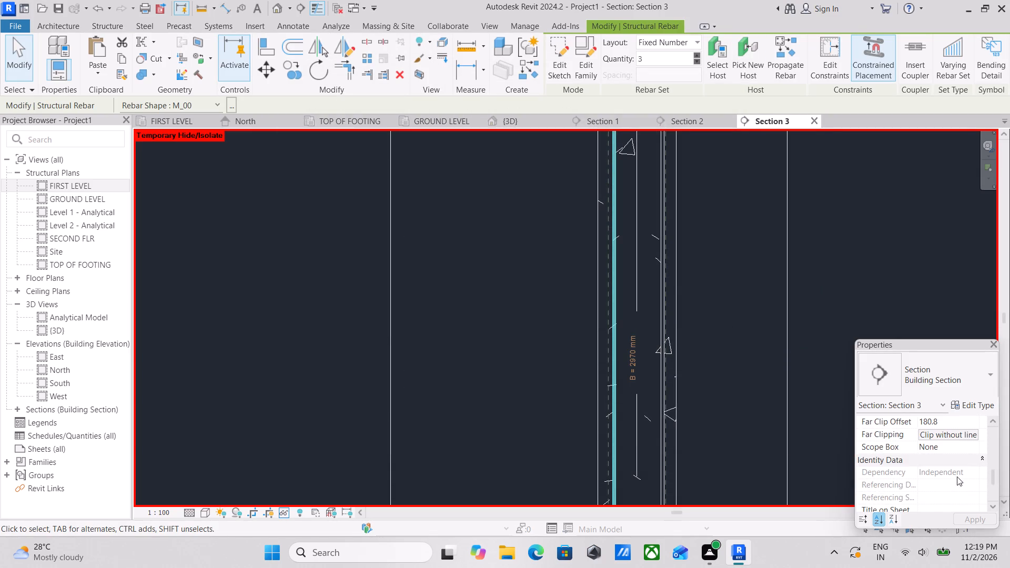
{"action": "scroll", "coordinate": [952, 474], "scroll_direction": "down", "scroll_amount": 3}
{"action": "scroll", "coordinate": [745, 327], "scroll_direction": "down", "scroll_amount": 2}
{"action": "key", "text": "Escape"}
Place a 13M rebar tie of shape M_T1, perpendicular to cover, in the column just below FIRST LEVEL.
{"action": "scroll", "coordinate": [739, 313], "scroll_direction": "down", "scroll_amount": 6}
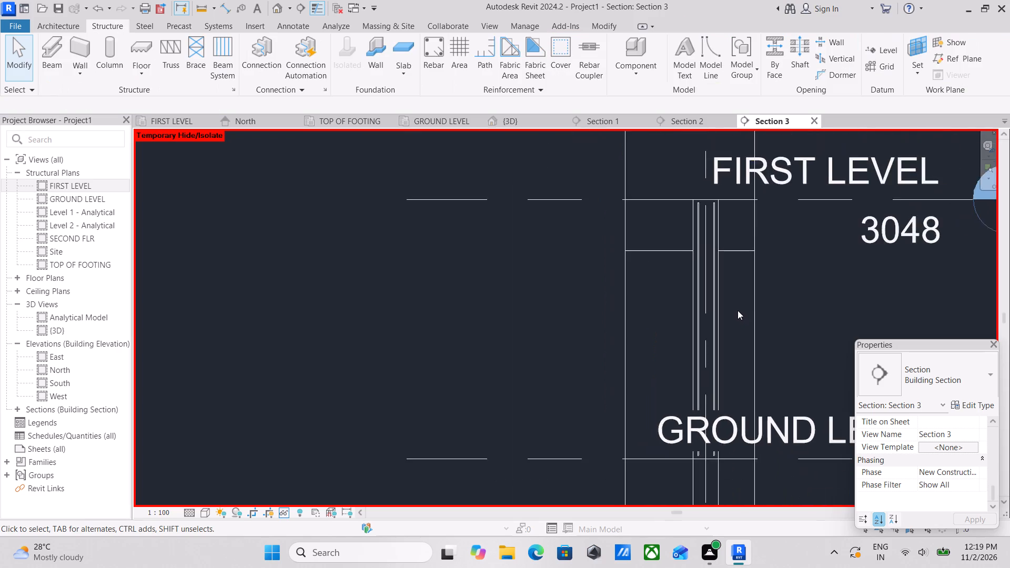
{"action": "middle_click_drag", "start_coordinate": [738, 310], "coordinate": [628, 296]}
{"action": "scroll", "coordinate": [642, 296], "scroll_direction": "down", "scroll_amount": 1}
{"action": "scroll", "coordinate": [629, 298], "scroll_direction": "up", "scroll_amount": 1}
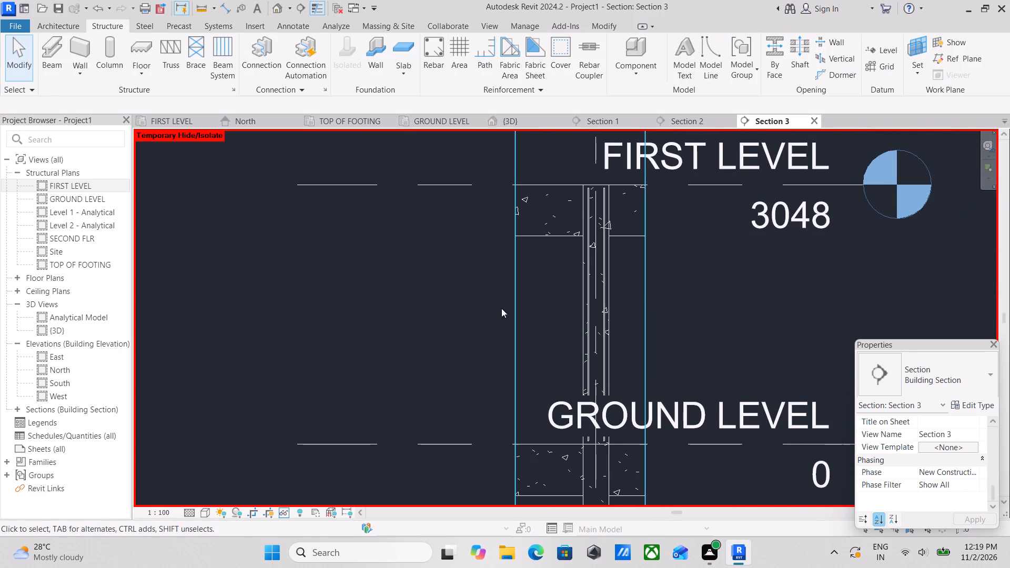
{"action": "scroll", "coordinate": [593, 329], "scroll_direction": "up", "scroll_amount": 2}
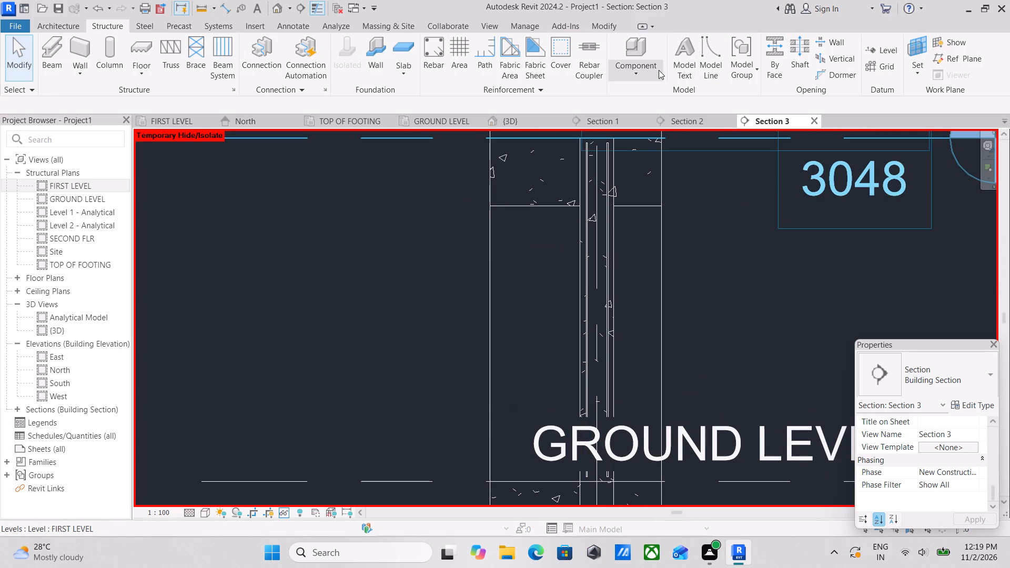
{"action": "left_click", "coordinate": [422, 59]}
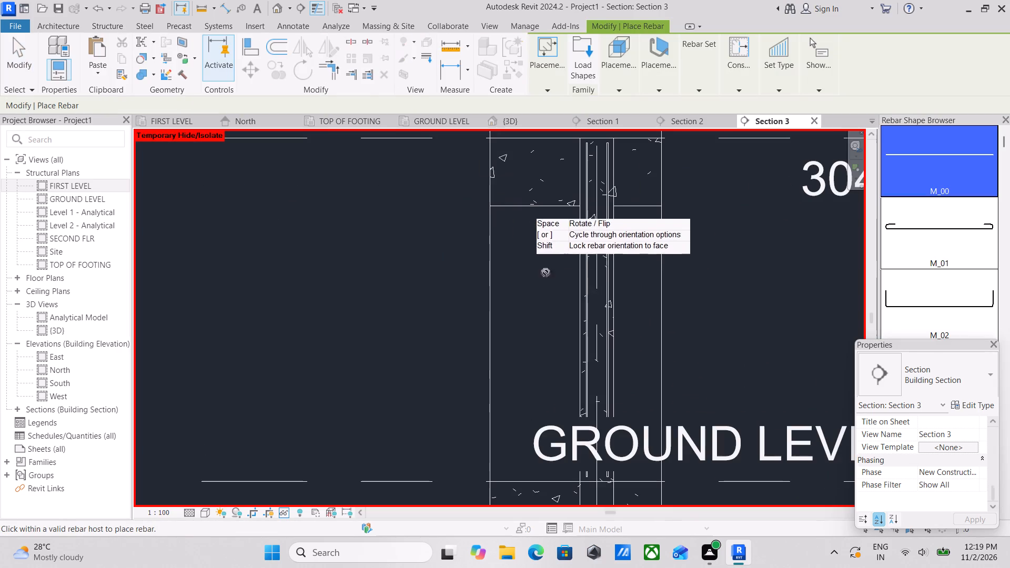
{"action": "scroll", "coordinate": [961, 246], "scroll_direction": "down", "scroll_amount": 3}
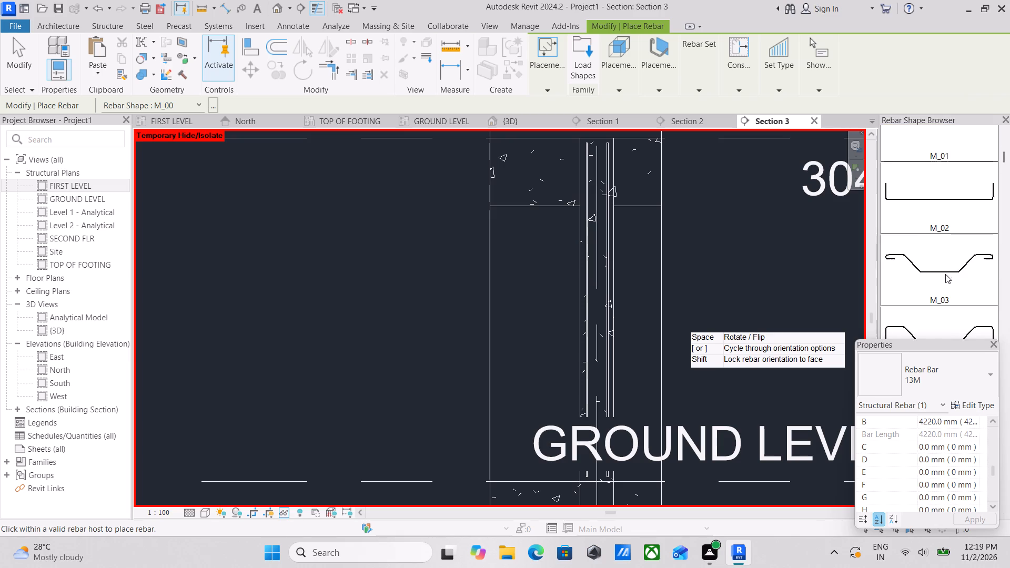
{"action": "scroll", "coordinate": [945, 274], "scroll_direction": "up", "scroll_amount": 9}
{"action": "scroll", "coordinate": [944, 279], "scroll_direction": "down", "scroll_amount": 16}
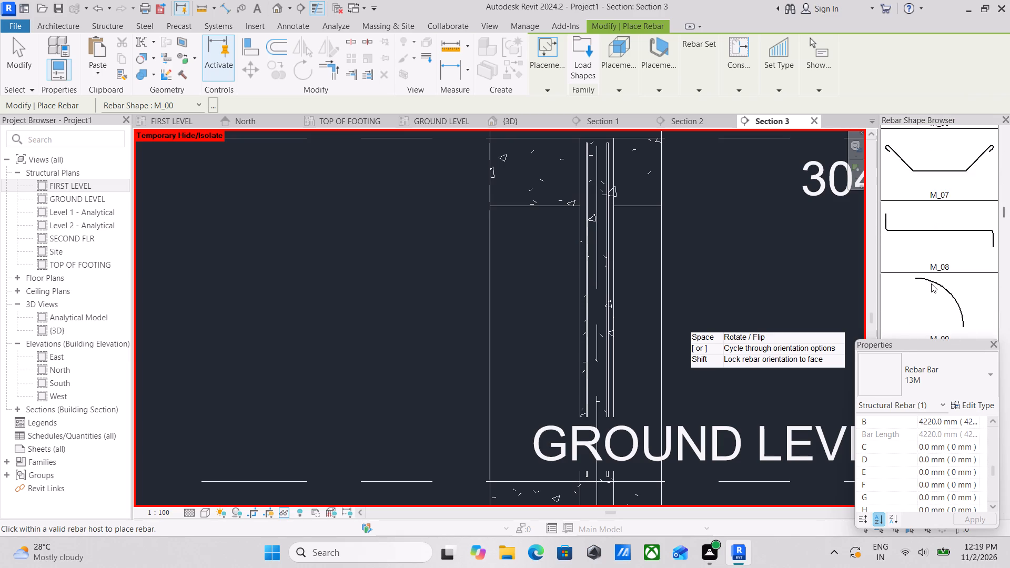
{"action": "scroll", "coordinate": [931, 283], "scroll_direction": "down", "scroll_amount": 8}
{"action": "scroll", "coordinate": [935, 282], "scroll_direction": "down", "scroll_amount": 19}
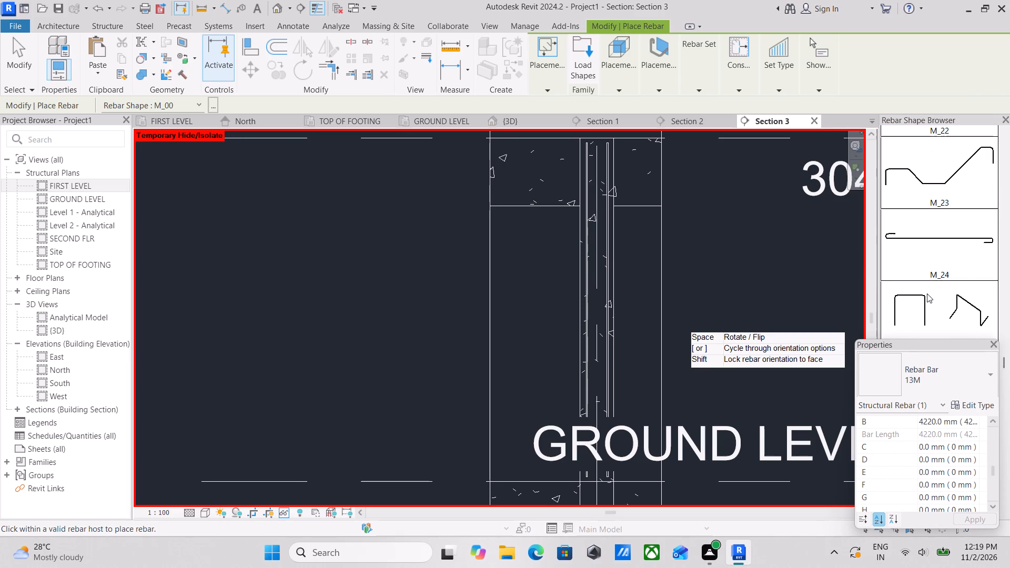
{"action": "scroll", "coordinate": [927, 293], "scroll_direction": "down", "scroll_amount": 16}
{"action": "scroll", "coordinate": [927, 297], "scroll_direction": "up", "scroll_amount": 3}
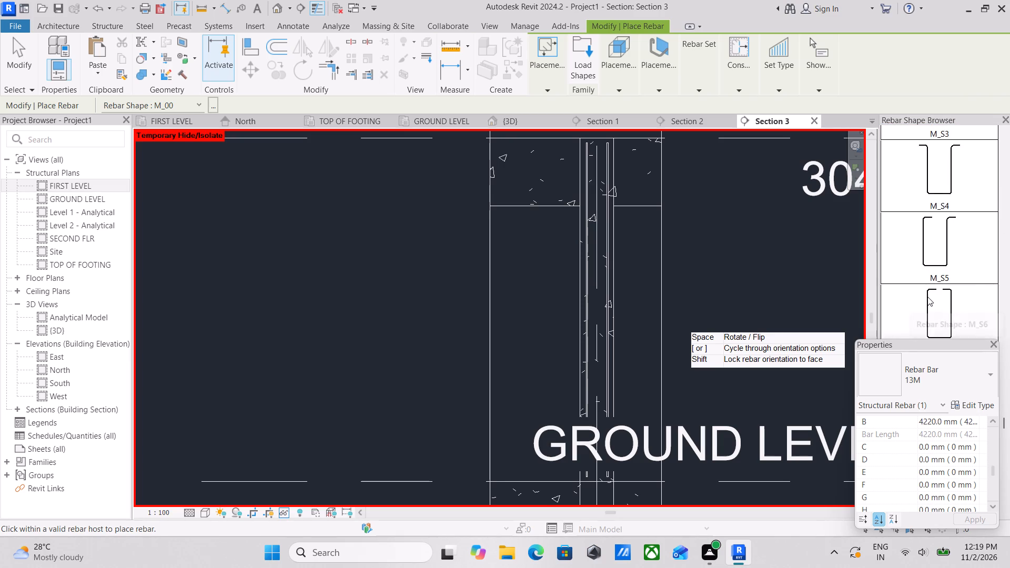
{"action": "scroll", "coordinate": [927, 297], "scroll_direction": "down", "scroll_amount": 9}
{"action": "scroll", "coordinate": [925, 291], "scroll_direction": "up", "scroll_amount": 2}
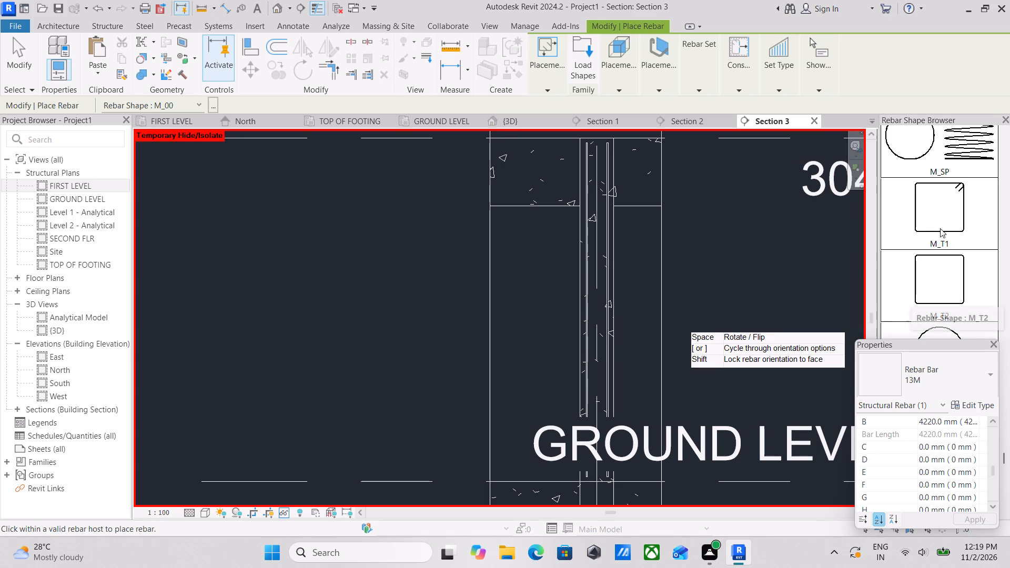
{"action": "left_click", "coordinate": [940, 227]}
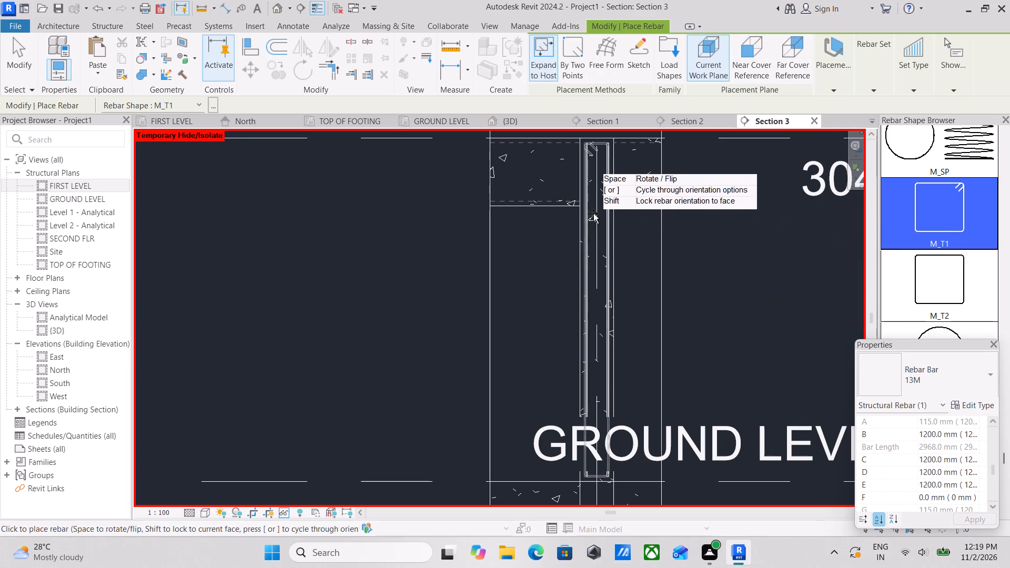
{"action": "scroll", "coordinate": [595, 202], "scroll_direction": "up", "scroll_amount": 3}
{"action": "middle_click_drag", "start_coordinate": [595, 196], "coordinate": [568, 369]}
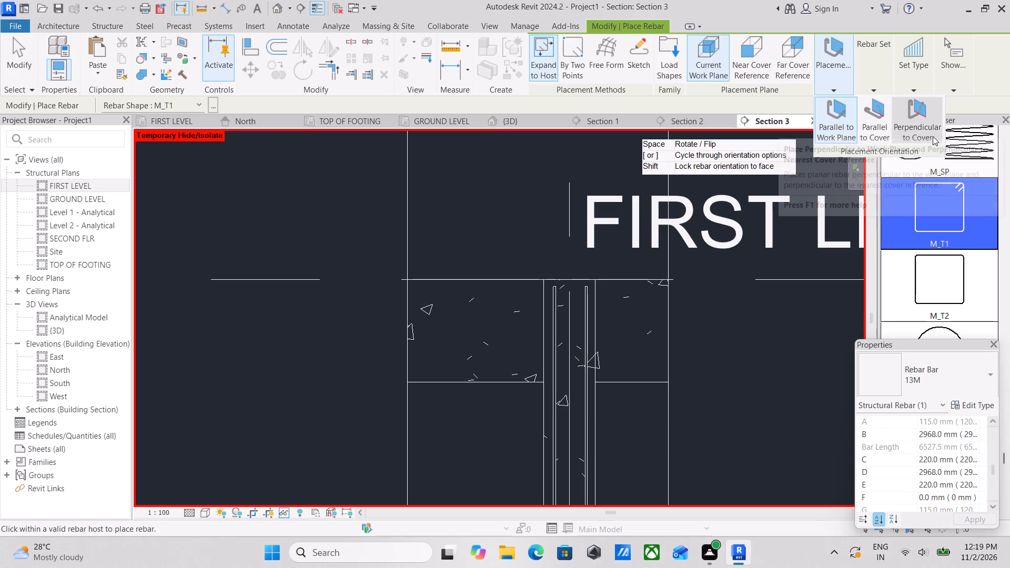
{"action": "left_click", "coordinate": [928, 135]}
{"action": "scroll", "coordinate": [550, 330], "scroll_direction": "up", "scroll_amount": 1}
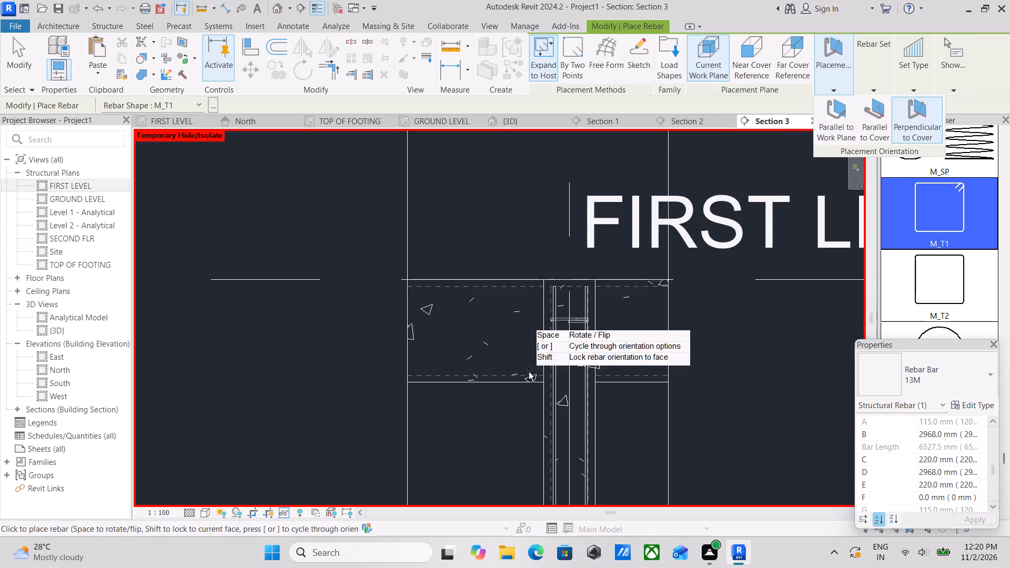
{"action": "scroll", "coordinate": [529, 372], "scroll_direction": "up", "scroll_amount": 2}
{"action": "scroll", "coordinate": [567, 321], "scroll_direction": "up", "scroll_amount": 3}
{"action": "scroll", "coordinate": [575, 278], "scroll_direction": "up", "scroll_amount": 3}
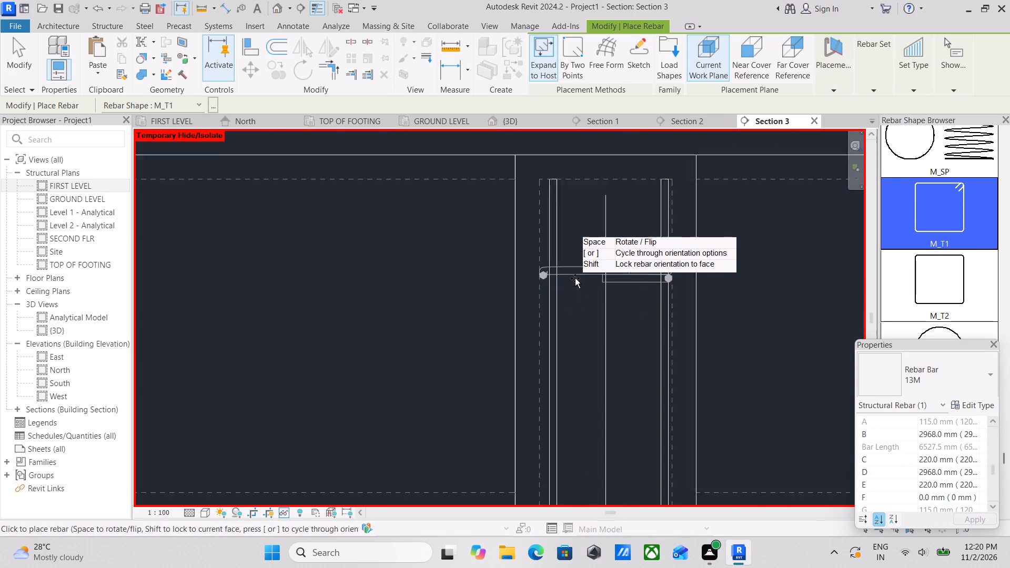
{"action": "scroll", "coordinate": [575, 278], "scroll_direction": "up", "scroll_amount": 1}
{"action": "scroll", "coordinate": [577, 209], "scroll_direction": "down", "scroll_amount": 2}
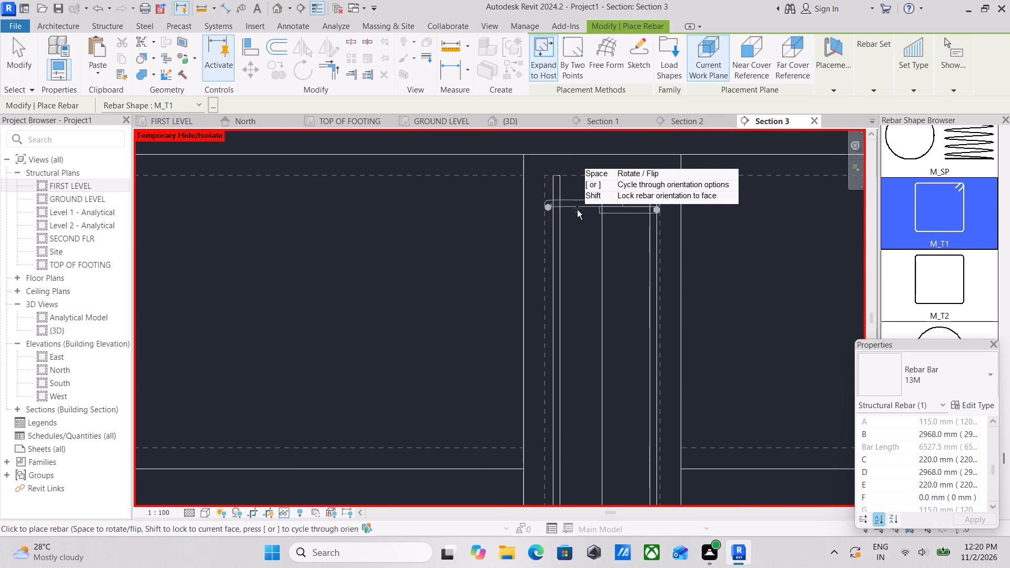
{"action": "left_click", "coordinate": [566, 213]}
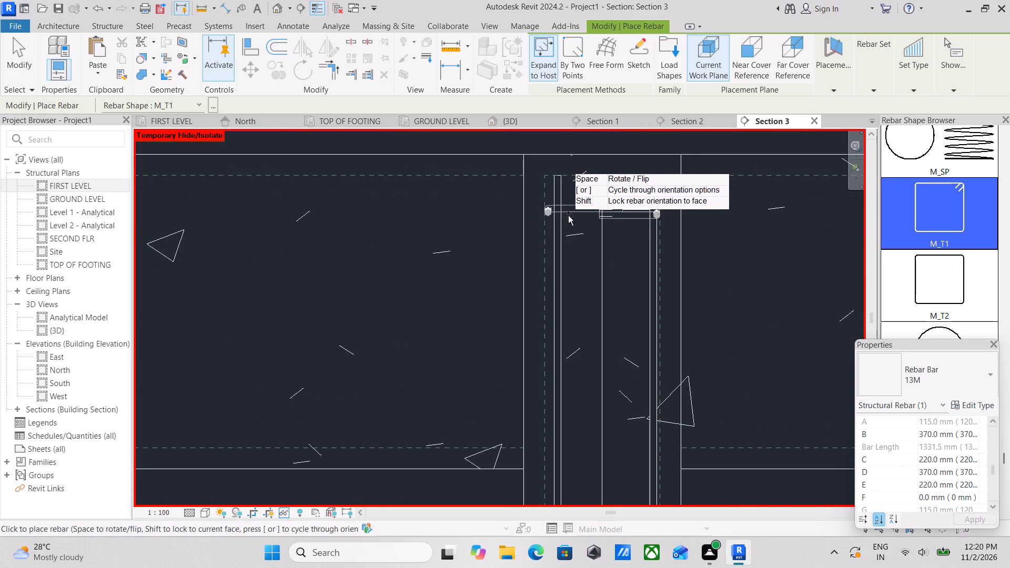
{"action": "scroll", "coordinate": [614, 217], "scroll_direction": "up", "scroll_amount": 1}
{"action": "key", "text": "Escape"}
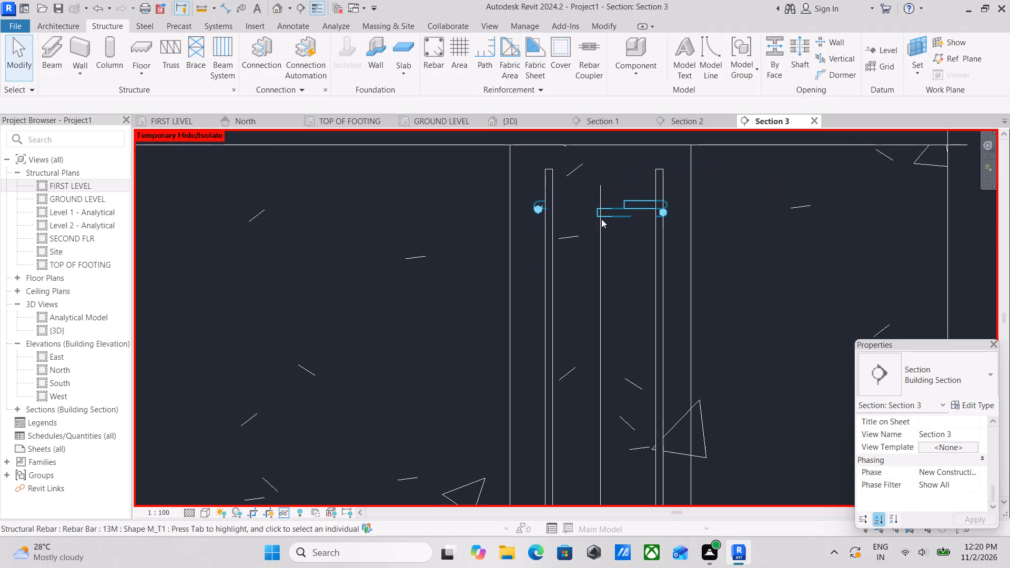
Set the column tie's rebar set layout to Maximum Spacing with a spacing of 150 mm.
{"action": "left_click", "coordinate": [634, 210]}
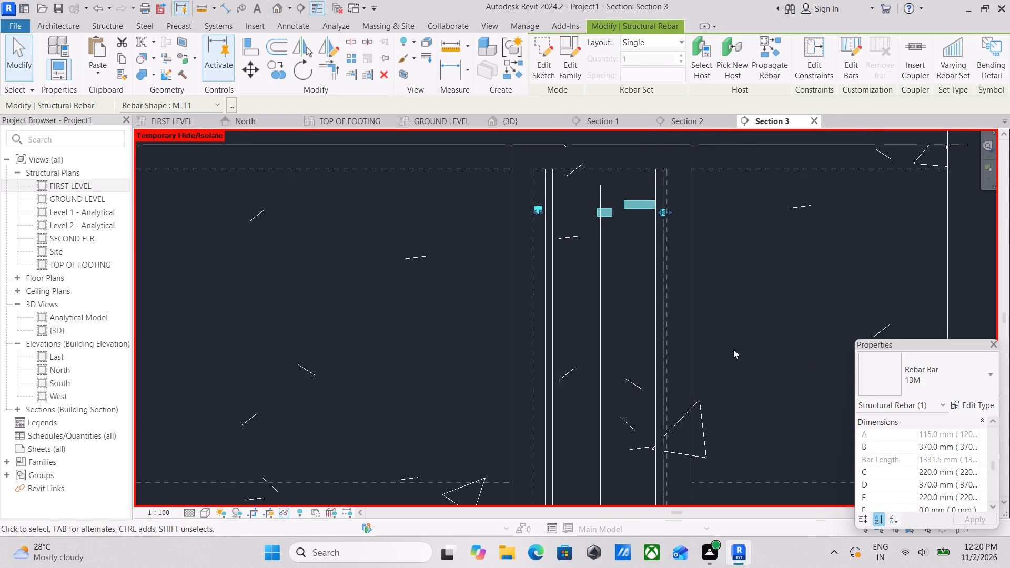
{"action": "left_click", "coordinate": [661, 45]}
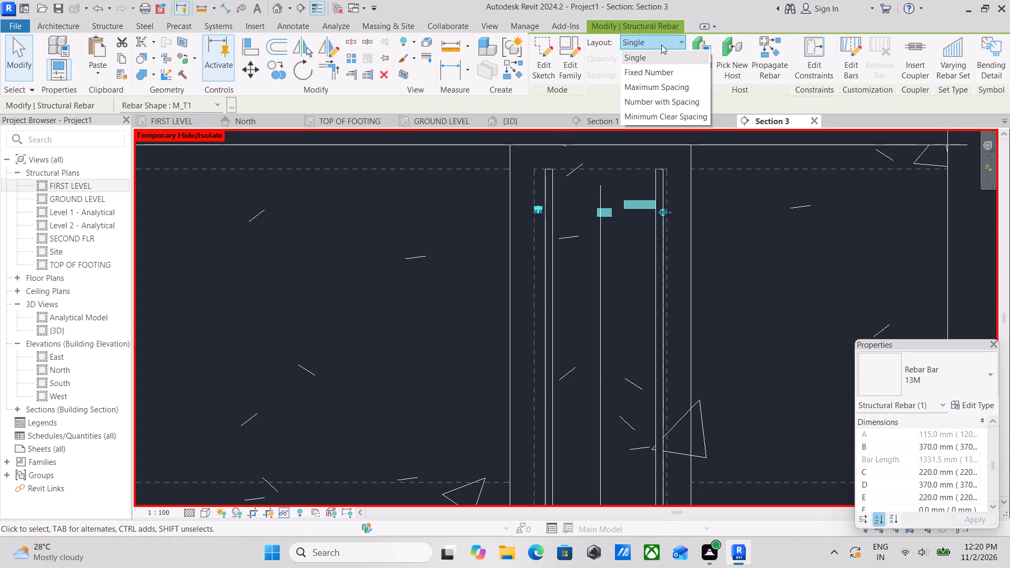
{"action": "left_click", "coordinate": [667, 87]}
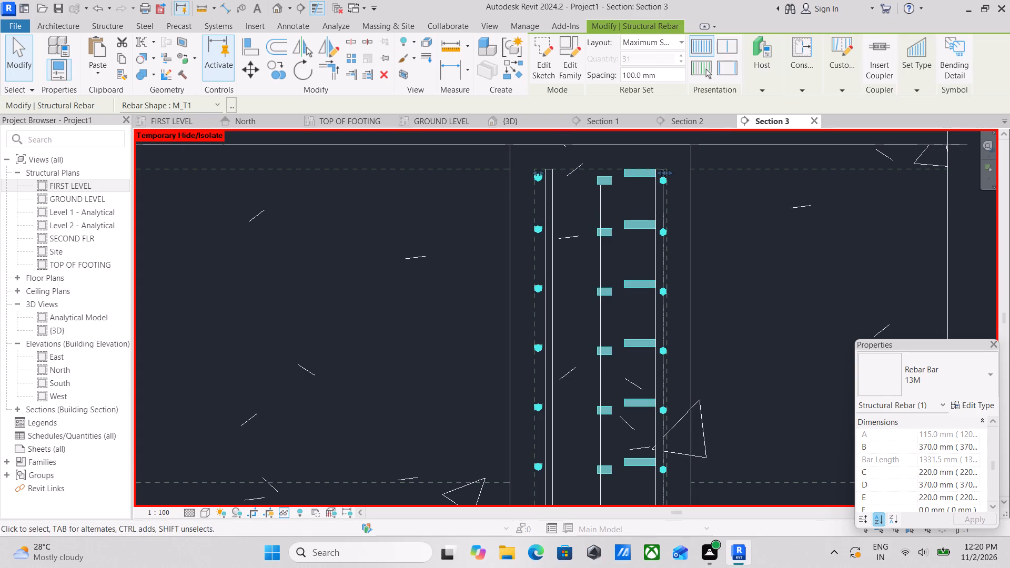
{"action": "left_click_drag", "start_coordinate": [668, 77], "coordinate": [615, 76]}
{"action": "type", "text": "150"}
{"action": "type", "text": "MM"}
{"action": "key", "text": "Return"}
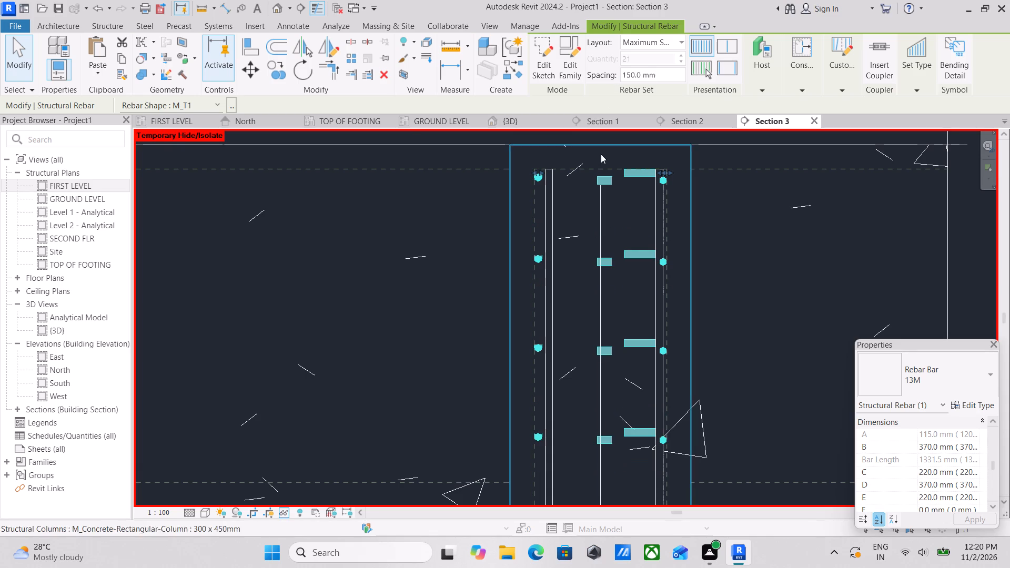
{"action": "scroll", "coordinate": [637, 225], "scroll_direction": "down", "scroll_amount": 4}
{"action": "middle_click_drag", "start_coordinate": [637, 217], "coordinate": [655, 146]}
{"action": "scroll", "coordinate": [655, 146], "scroll_direction": "up", "scroll_amount": 1}
{"action": "key", "text": "Escape"}
Set the maximum spacing of the M_T1 tie set in the column to 200 mm.
{"action": "scroll", "coordinate": [673, 241], "scroll_direction": "down", "scroll_amount": 2}
{"action": "left_click", "coordinate": [654, 234]}
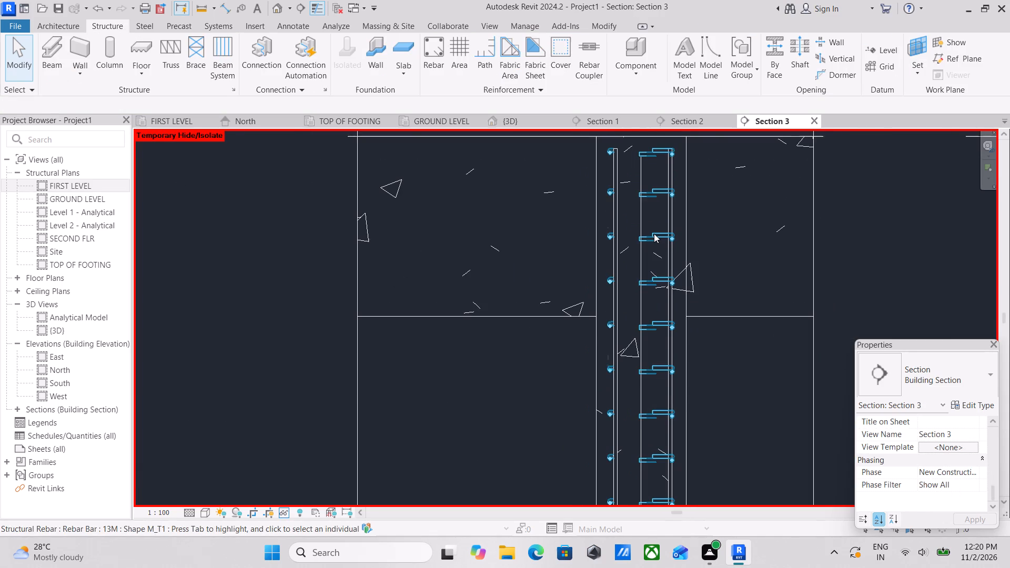
{"action": "scroll", "coordinate": [719, 146], "scroll_direction": "down", "scroll_amount": 2}
{"action": "scroll", "coordinate": [829, 243], "scroll_direction": "down", "scroll_amount": 4}
{"action": "middle_click_drag", "start_coordinate": [812, 231], "coordinate": [775, 199]}
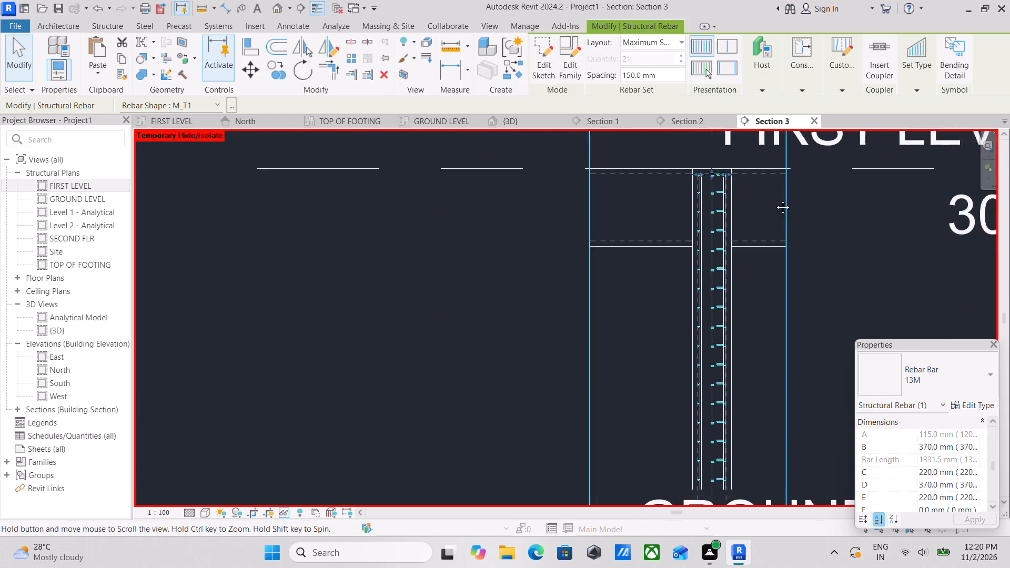
{"action": "middle_click_drag", "start_coordinate": [775, 199], "coordinate": [740, 149]}
{"action": "scroll", "coordinate": [730, 131], "scroll_direction": "up", "scroll_amount": 1}
{"action": "scroll", "coordinate": [729, 139], "scroll_direction": "down", "scroll_amount": 4}
{"action": "middle_click_drag", "start_coordinate": [728, 147], "coordinate": [652, 180]}
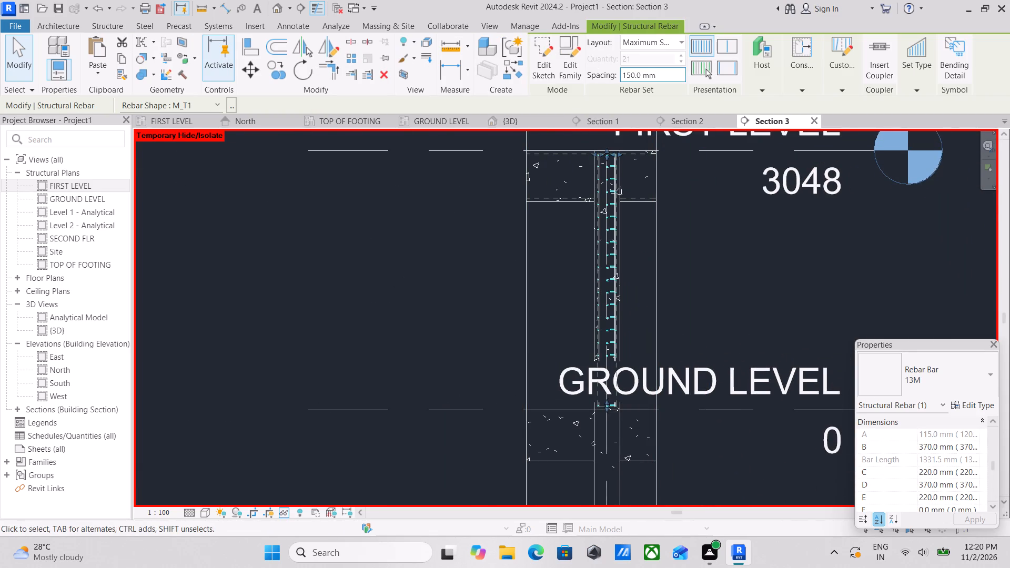
{"action": "left_click_drag", "start_coordinate": [665, 76], "coordinate": [567, 80]}
{"action": "type", "text": "200"}
{"action": "type", "text": "MM"}
{"action": "key", "text": "Return"}
{"action": "scroll", "coordinate": [653, 265], "scroll_direction": "up", "scroll_amount": 2}
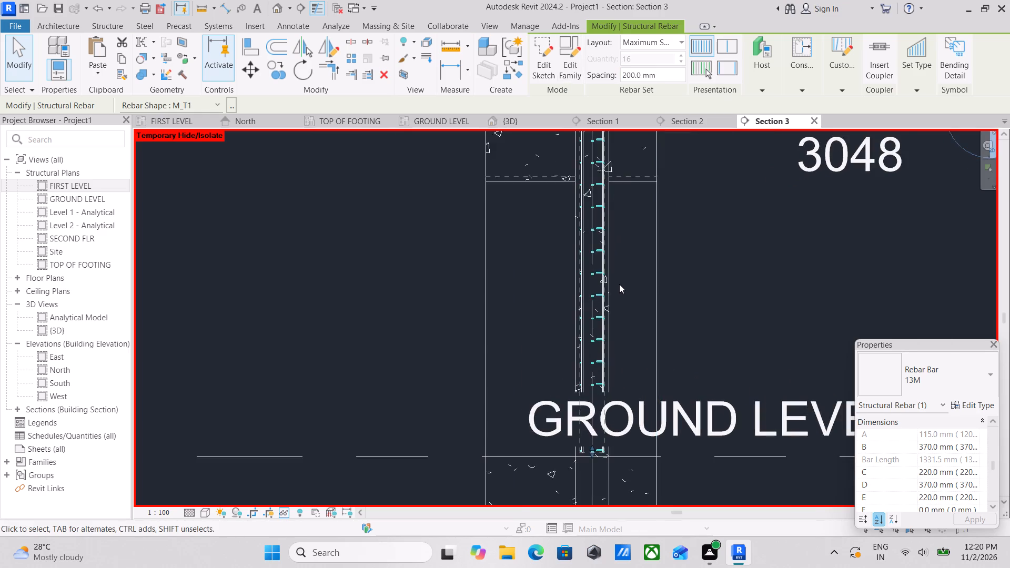
{"action": "scroll", "coordinate": [619, 284], "scroll_direction": "up", "scroll_amount": 3}
{"action": "key", "text": "Escape"}
Examine the M_T1 tie set along the column and the type properties of its 13M bar.
{"action": "left_click", "coordinate": [581, 264]}
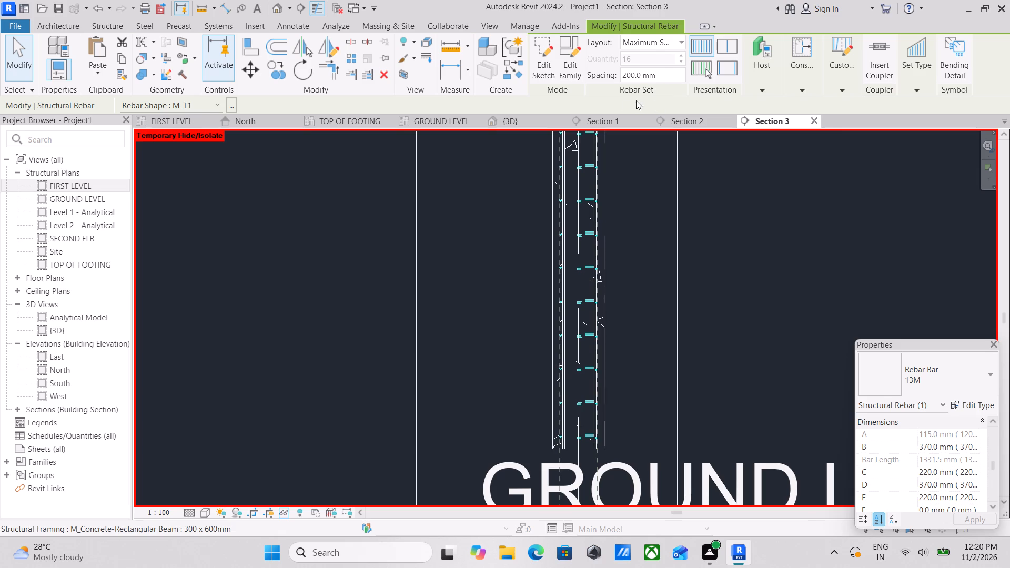
{"action": "scroll", "coordinate": [638, 175], "scroll_direction": "down", "scroll_amount": 2}
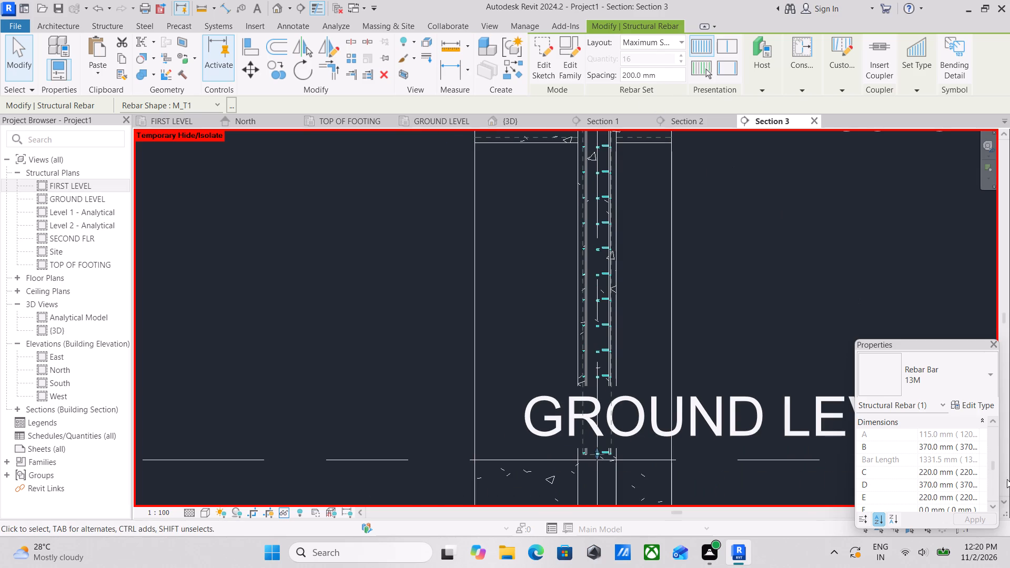
{"action": "scroll", "coordinate": [1002, 483], "scroll_direction": "down", "scroll_amount": 2}
{"action": "scroll", "coordinate": [884, 399], "scroll_direction": "down", "scroll_amount": 1}
{"action": "scroll", "coordinate": [581, 331], "scroll_direction": "up", "scroll_amount": 3}
{"action": "key", "text": "Escape"}
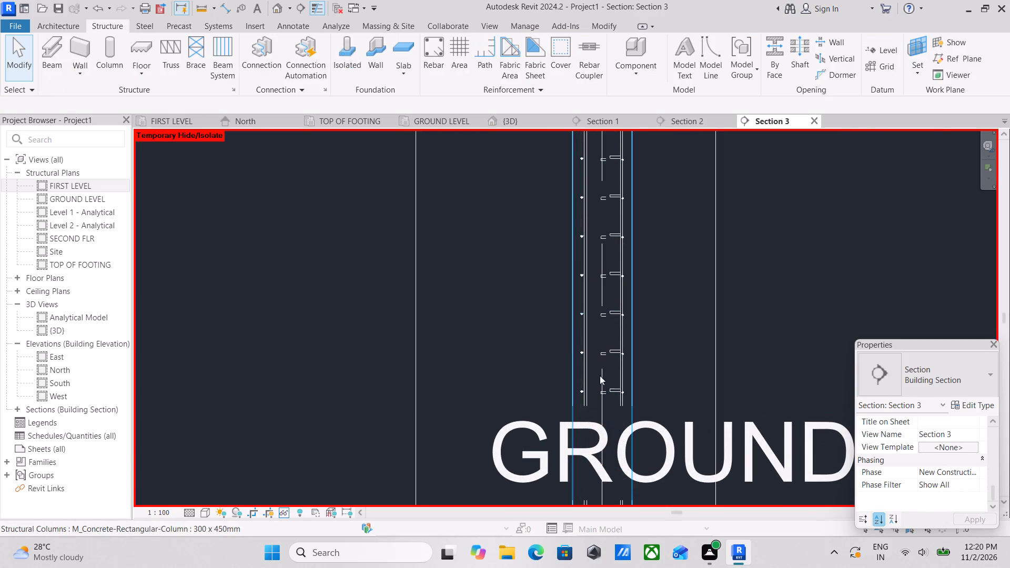
{"action": "left_click", "coordinate": [608, 358]}
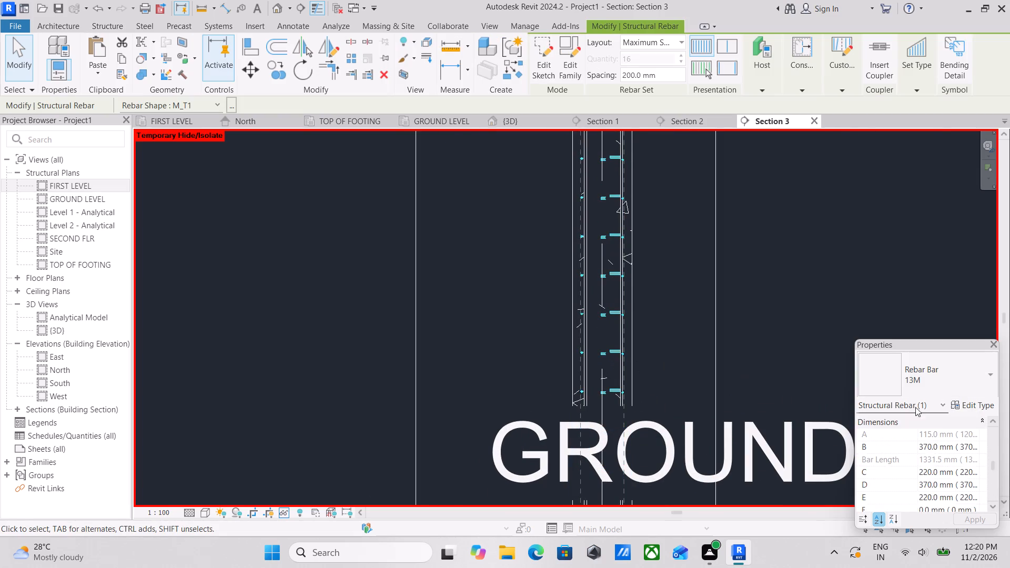
{"action": "scroll", "coordinate": [961, 429], "scroll_direction": "down", "scroll_amount": 2}
{"action": "scroll", "coordinate": [964, 437], "scroll_direction": "up", "scroll_amount": 3}
{"action": "left_click", "coordinate": [966, 408]}
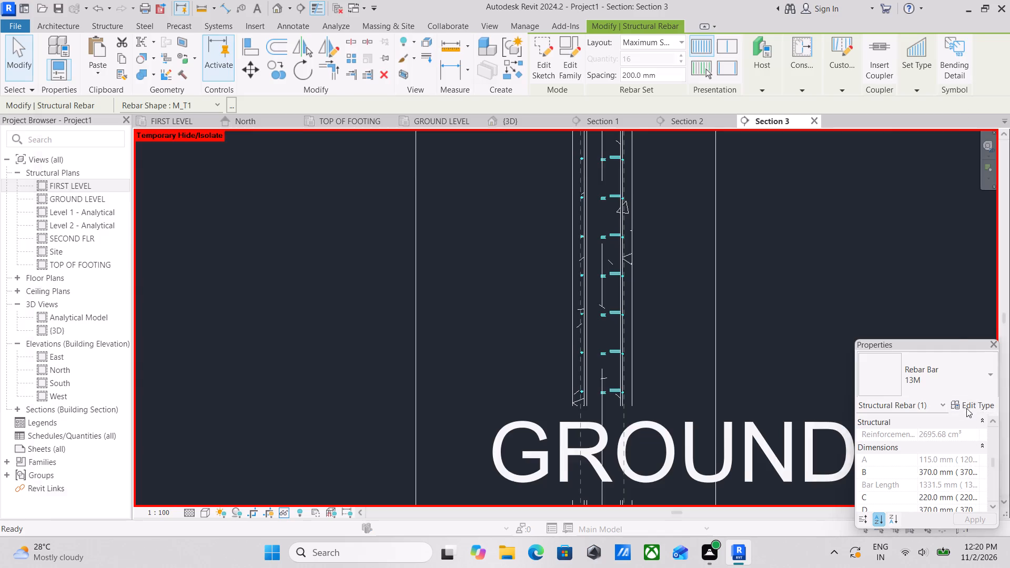
{"action": "left_click", "coordinate": [1001, 84]}
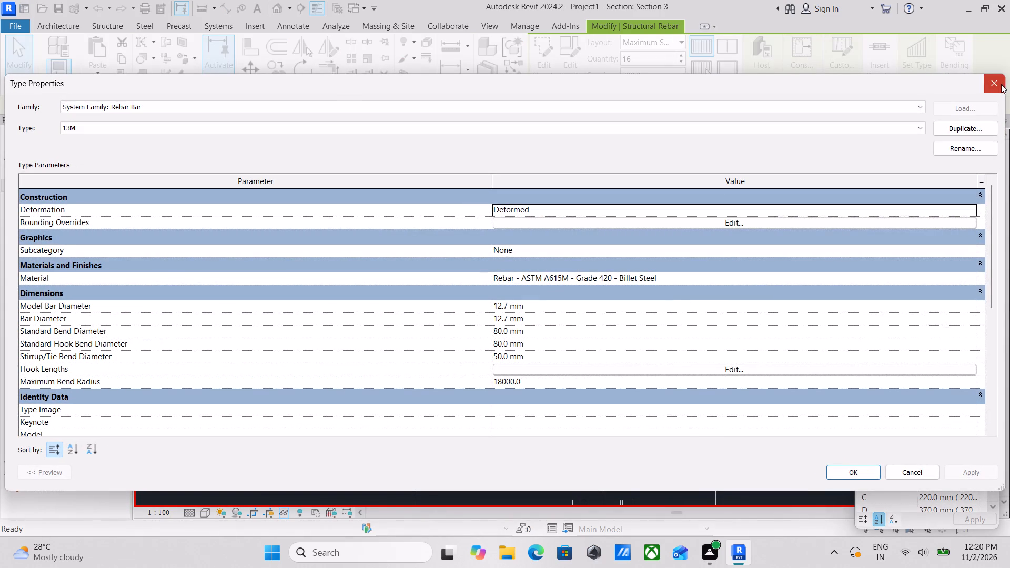
{"action": "key", "text": "Escape"}
{"action": "scroll", "coordinate": [626, 278], "scroll_direction": "down", "scroll_amount": 4}
{"action": "middle_click_drag", "start_coordinate": [622, 278], "coordinate": [601, 371]}
{"action": "scroll", "coordinate": [603, 371], "scroll_direction": "up", "scroll_amount": 1}
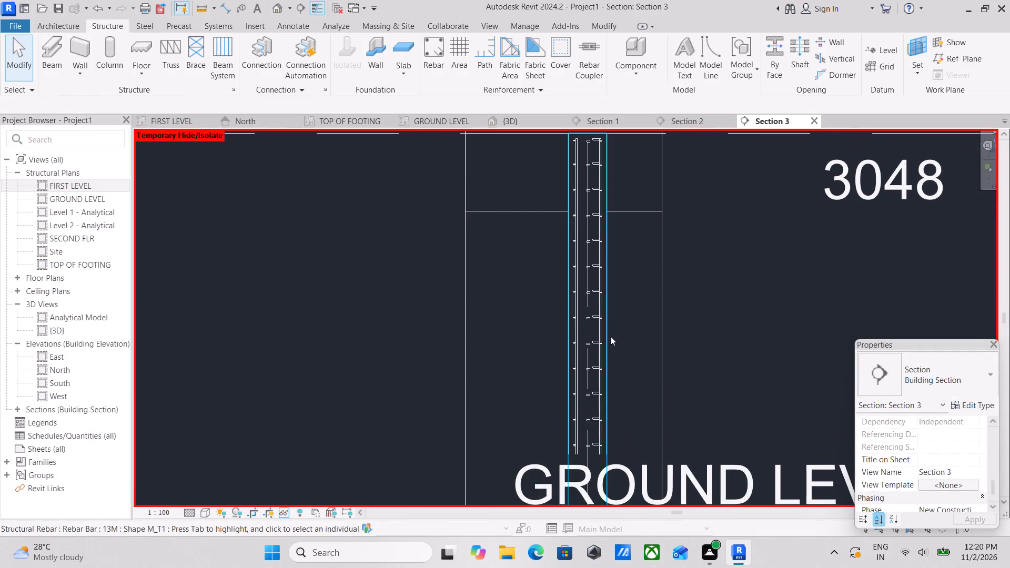
Examine the M_T1 tie set along the column between FIRST LEVEL and GROUND LEVEL in Section 3.
{"action": "scroll", "coordinate": [615, 222], "scroll_direction": "down", "scroll_amount": 1}
{"action": "middle_click_drag", "start_coordinate": [611, 232], "coordinate": [594, 370]}
{"action": "scroll", "coordinate": [591, 299], "scroll_direction": "up", "scroll_amount": 2}
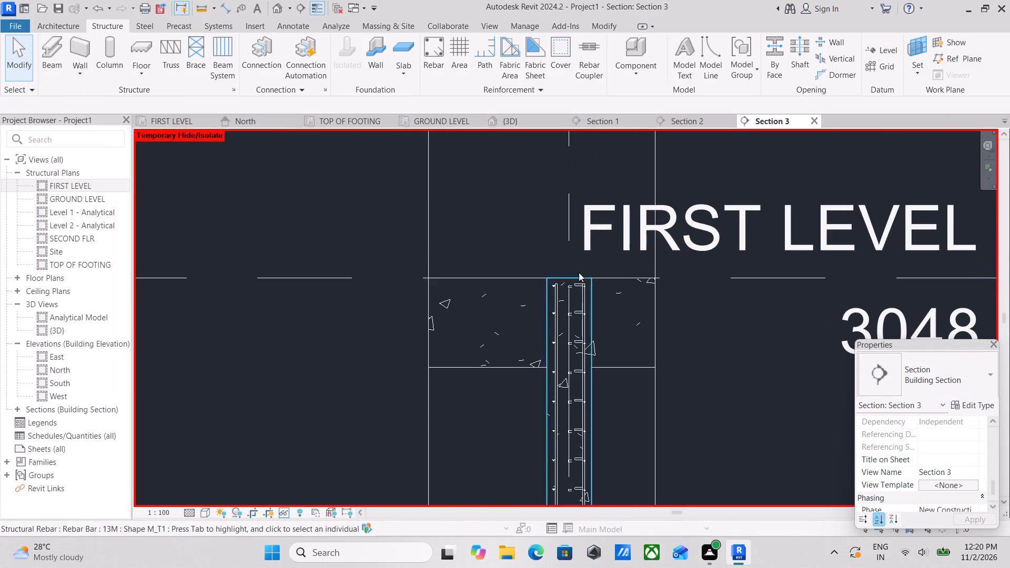
{"action": "left_click", "coordinate": [575, 310]}
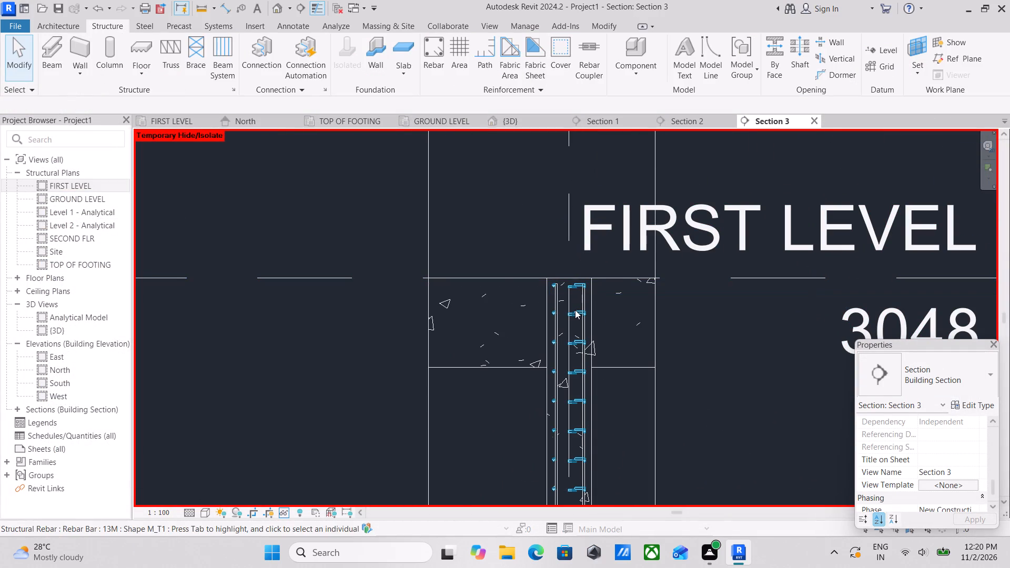
{"action": "scroll", "coordinate": [959, 429], "scroll_direction": "down", "scroll_amount": 5}
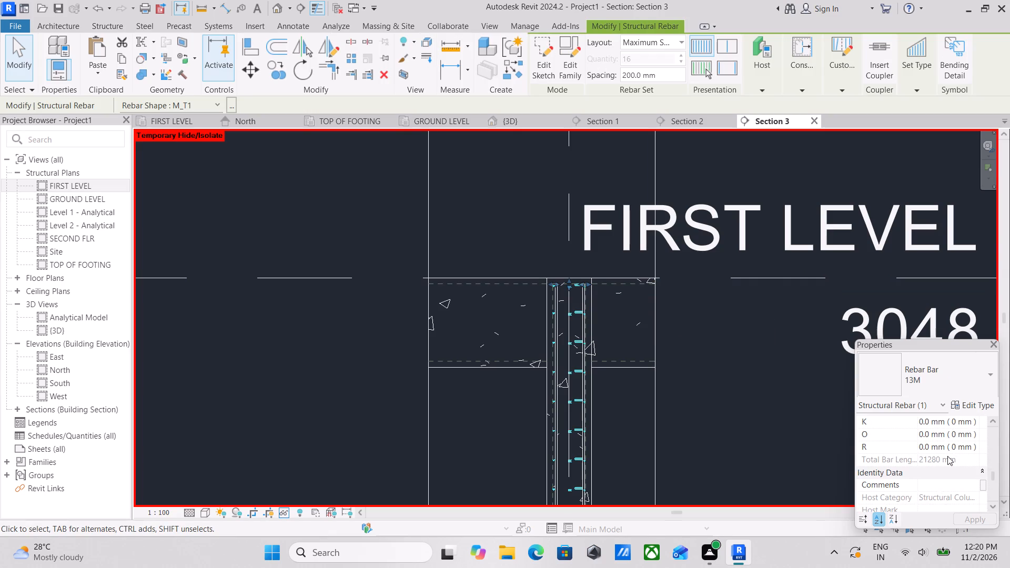
{"action": "key", "text": "Escape"}
{"action": "scroll", "coordinate": [614, 280], "scroll_direction": "down", "scroll_amount": 2}
{"action": "middle_click_drag", "start_coordinate": [604, 306], "coordinate": [601, 294]}
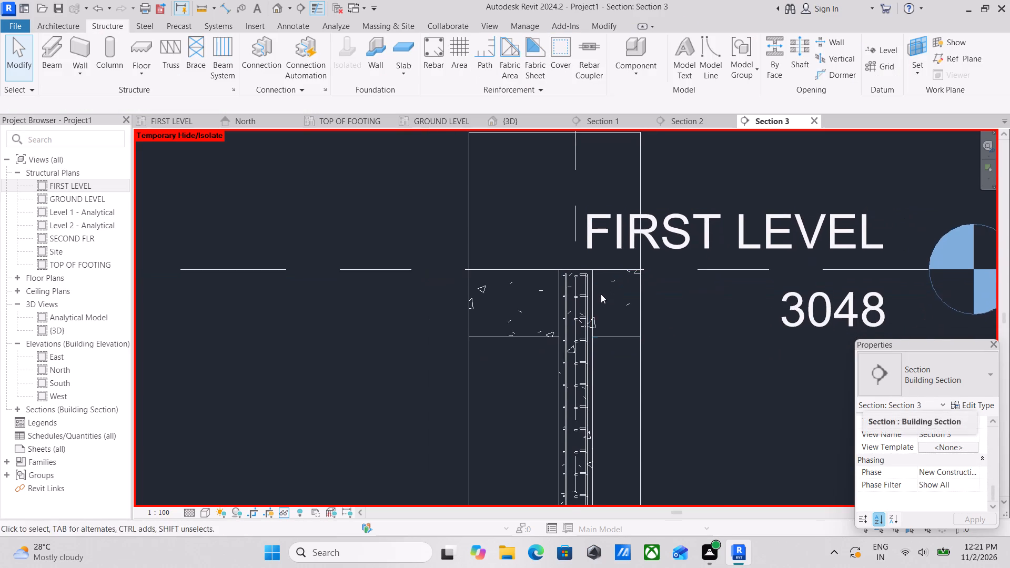
{"action": "scroll", "coordinate": [594, 327], "scroll_direction": "down", "scroll_amount": 3}
{"action": "middle_click_drag", "start_coordinate": [593, 329], "coordinate": [591, 312]}
{"action": "scroll", "coordinate": [583, 372], "scroll_direction": "up", "scroll_amount": 5}
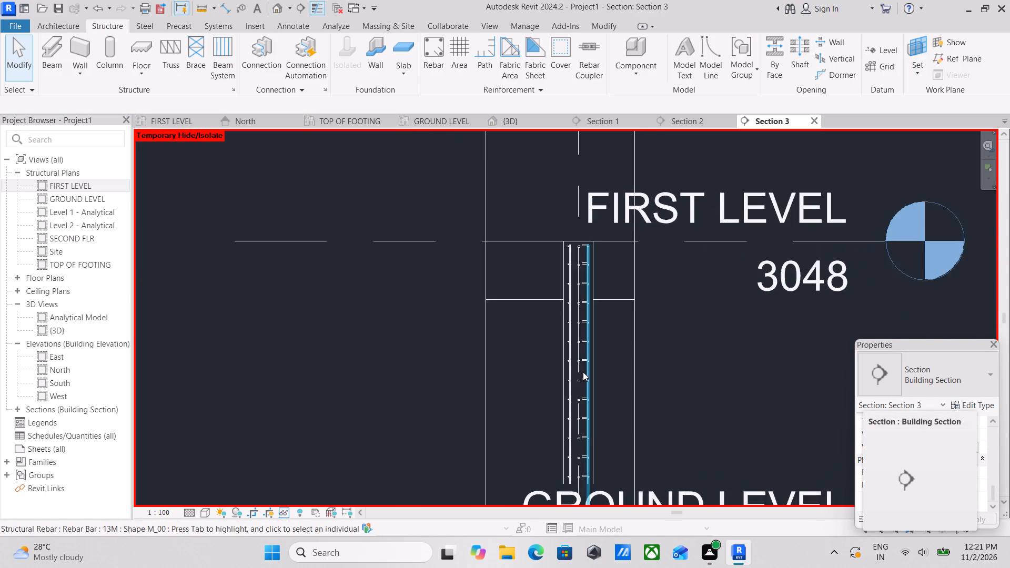
Set the column's M_T1 tie set to show unobscured in the {3D} view.
{"action": "scroll", "coordinate": [583, 372], "scroll_direction": "up", "scroll_amount": 2}
{"action": "left_click", "coordinate": [584, 265]}
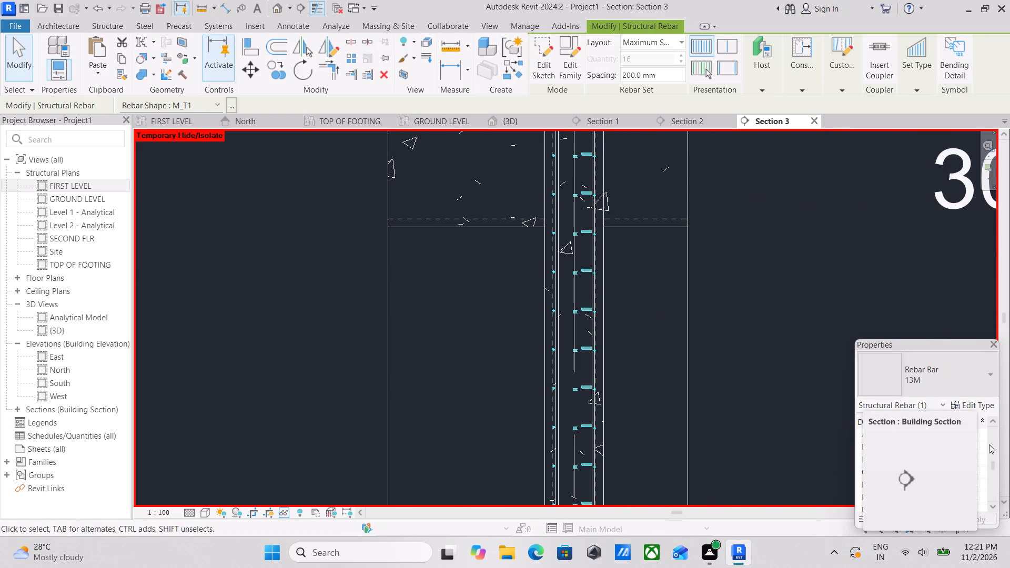
{"action": "scroll", "coordinate": [990, 444], "scroll_direction": "down", "scroll_amount": 2}
{"action": "scroll", "coordinate": [957, 429], "scroll_direction": "up", "scroll_amount": 7}
{"action": "scroll", "coordinate": [959, 445], "scroll_direction": "down", "scroll_amount": 2}
{"action": "left_click", "coordinate": [954, 473]}
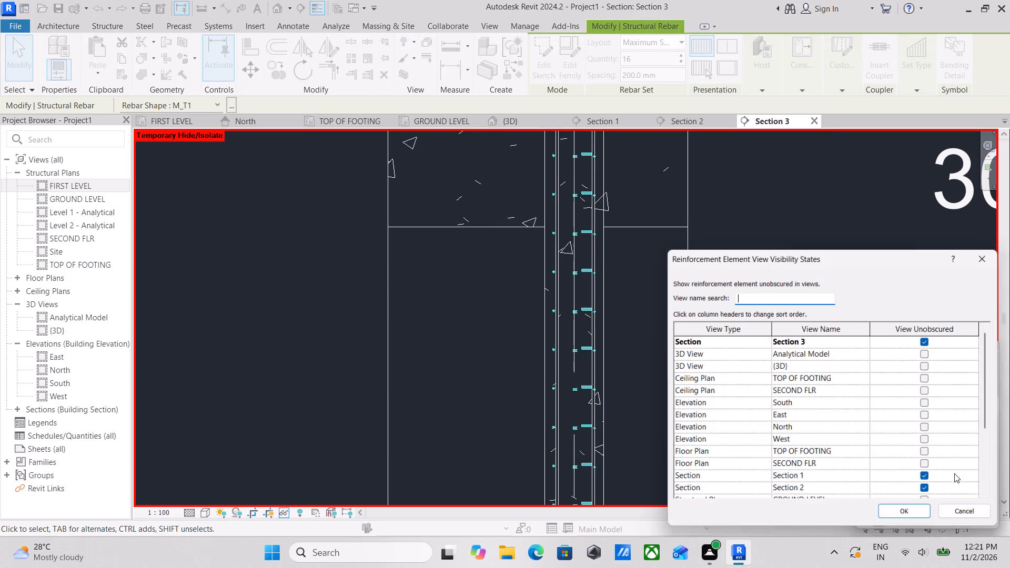
{"action": "left_click", "coordinate": [926, 369]}
{"action": "left_click", "coordinate": [905, 516]}
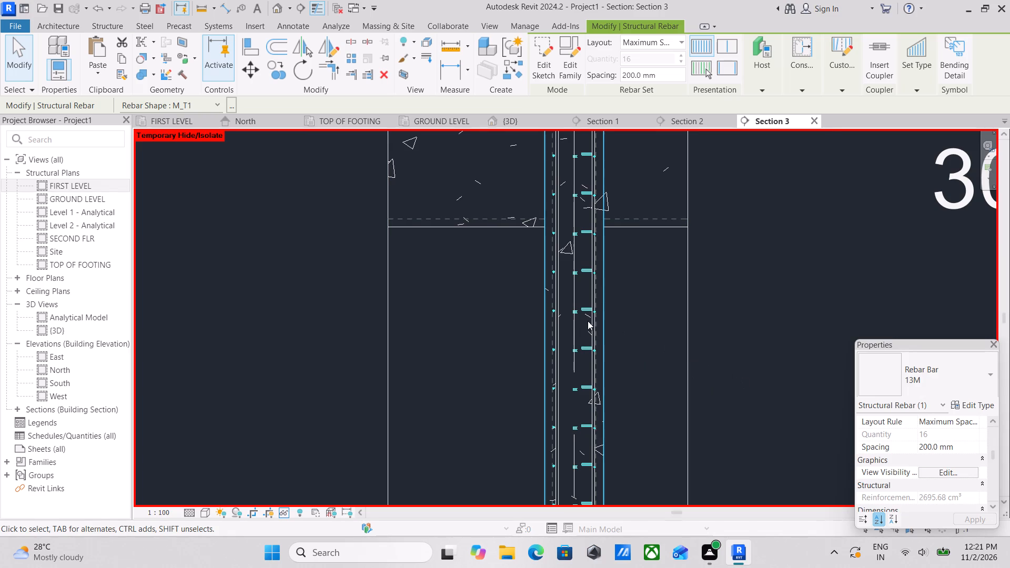
{"action": "scroll", "coordinate": [593, 324], "scroll_direction": "up", "scroll_amount": 1}
{"action": "key", "text": "Escape"}
Set the column's vertical 13M bar set of shape M_00 to show unobscured in the {3D} view.
{"action": "left_click", "coordinate": [595, 341]}
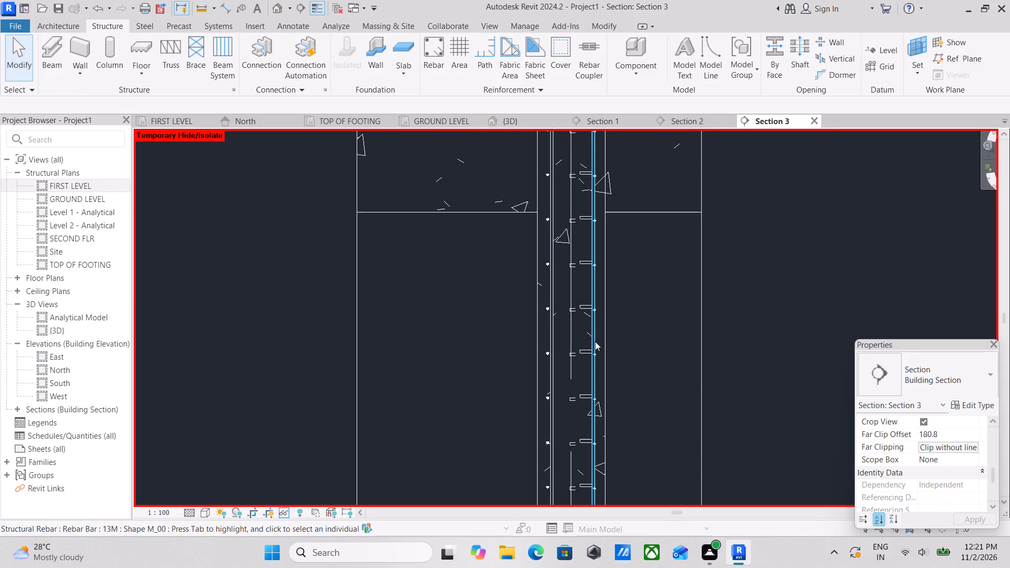
{"action": "scroll", "coordinate": [1009, 501], "scroll_direction": "down", "scroll_amount": 1}
{"action": "left_click", "coordinate": [961, 459]}
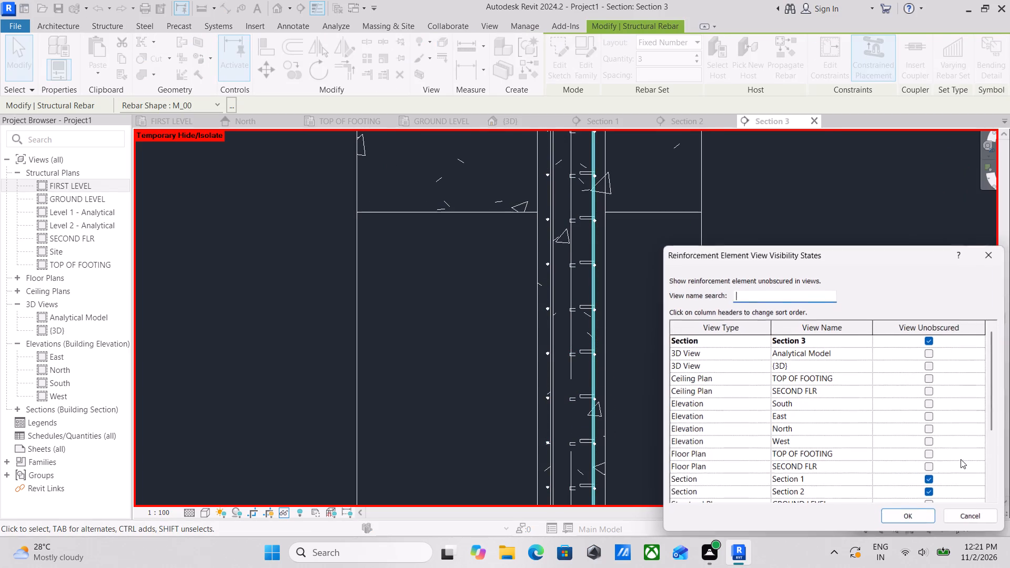
{"action": "left_click", "coordinate": [930, 366]}
{"action": "left_click", "coordinate": [925, 519]}
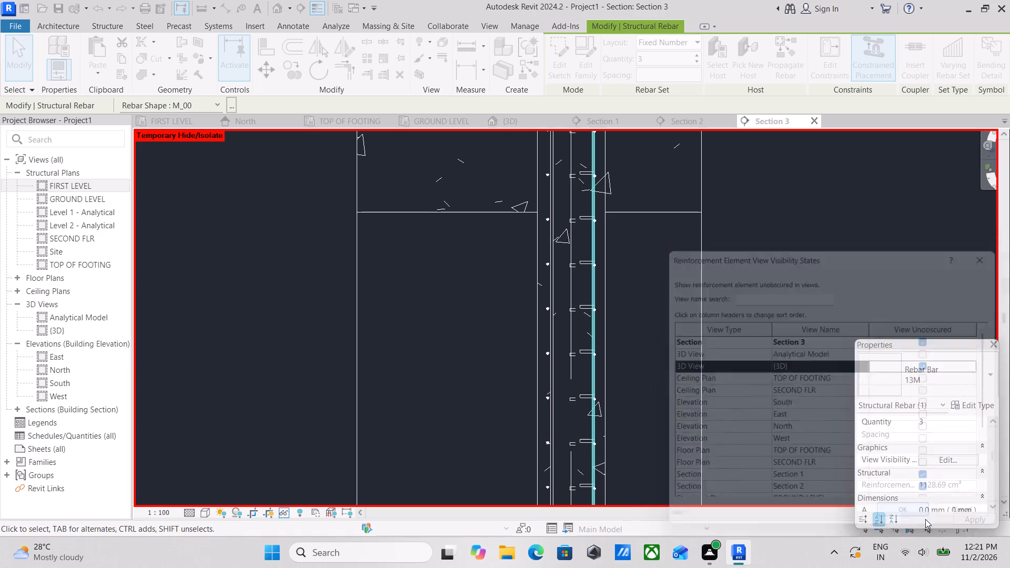
{"action": "scroll", "coordinate": [659, 363], "scroll_direction": "down", "scroll_amount": 2}
{"action": "scroll", "coordinate": [617, 347], "scroll_direction": "down", "scroll_amount": 3}
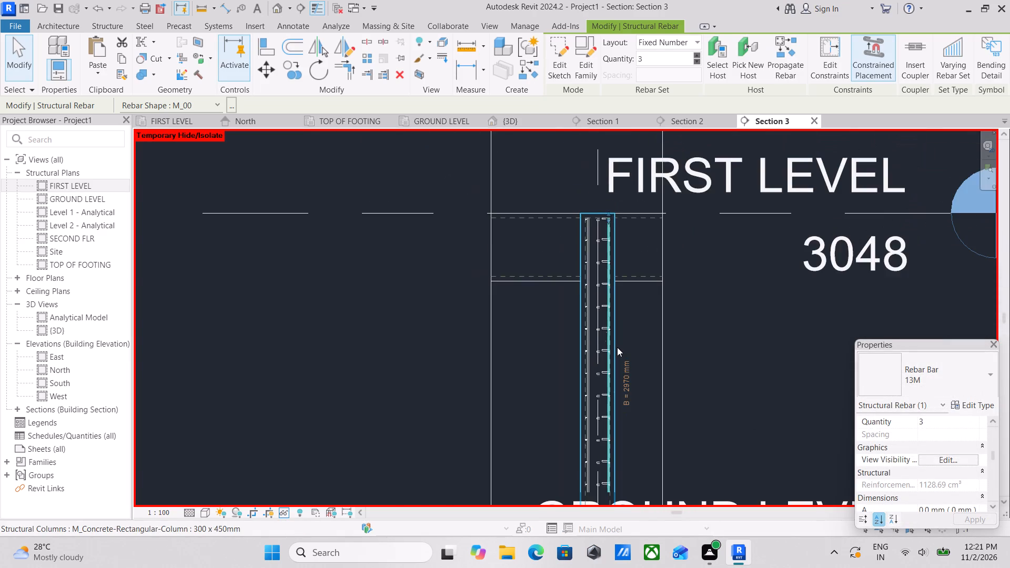
{"action": "scroll", "coordinate": [619, 341], "scroll_direction": "down", "scroll_amount": 2}
{"action": "key", "text": "Escape"}
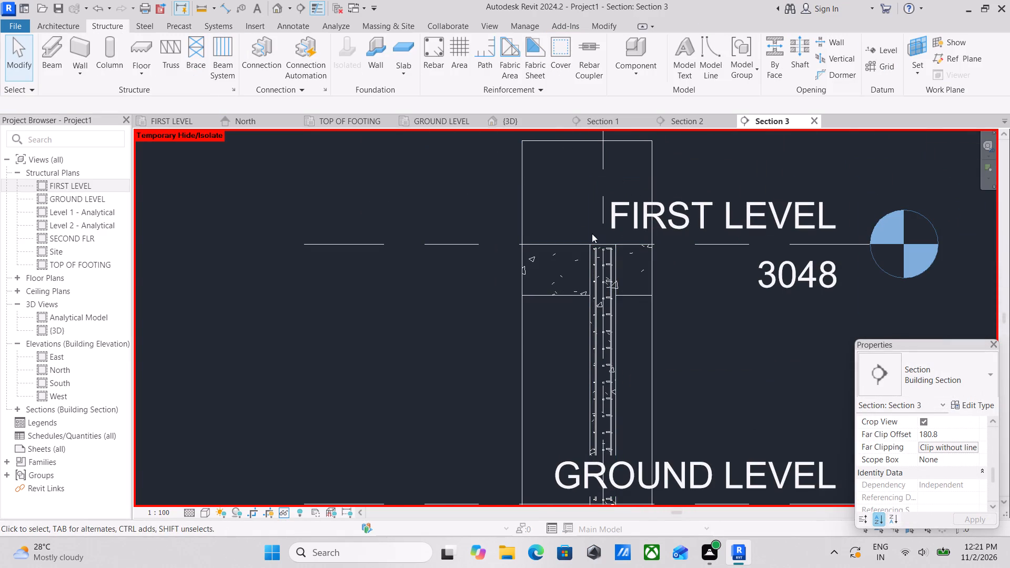
Examine the column's reinforcement and the surrounding frame from several sides in the {3D} view.
{"action": "left_click", "coordinate": [508, 120]}
{"action": "scroll", "coordinate": [675, 360], "scroll_direction": "up", "scroll_amount": 1}
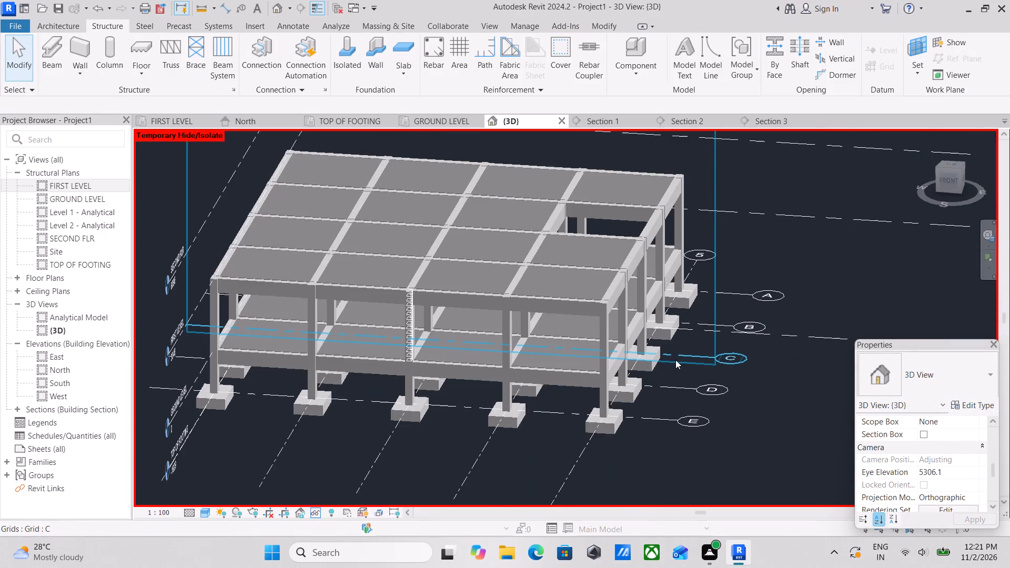
{"action": "scroll", "coordinate": [666, 352], "scroll_direction": "down", "scroll_amount": 1}
{"action": "middle_click_drag", "start_coordinate": [668, 340], "coordinate": [561, 329], "text": "shift"}
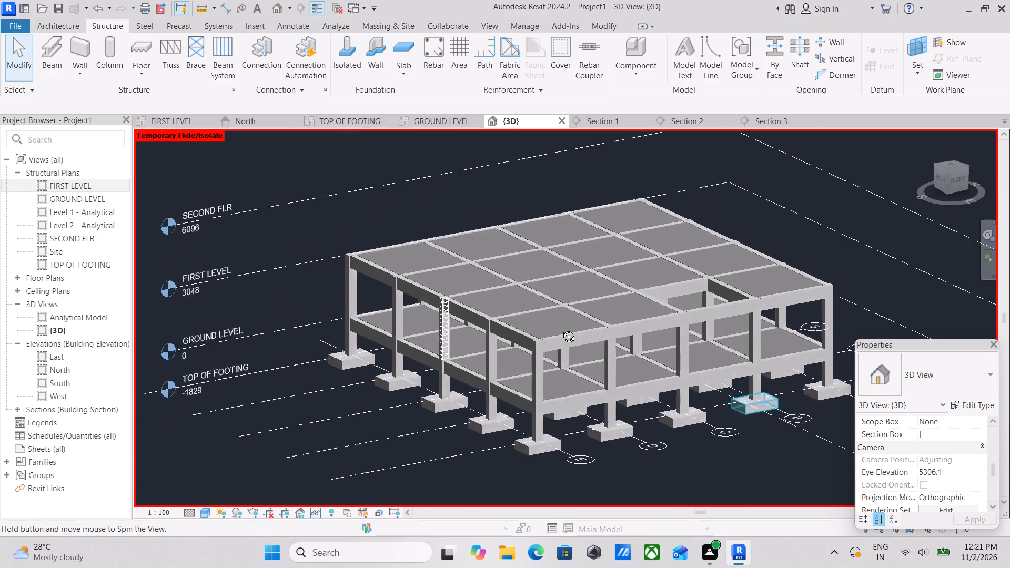
{"action": "middle_click_drag", "start_coordinate": [561, 329], "coordinate": [534, 321], "text": "shift"}
{"action": "middle_click_drag", "start_coordinate": [655, 368], "coordinate": [469, 337]}
{"action": "middle_click_drag", "start_coordinate": [543, 348], "coordinate": [760, 323], "text": "shift"}
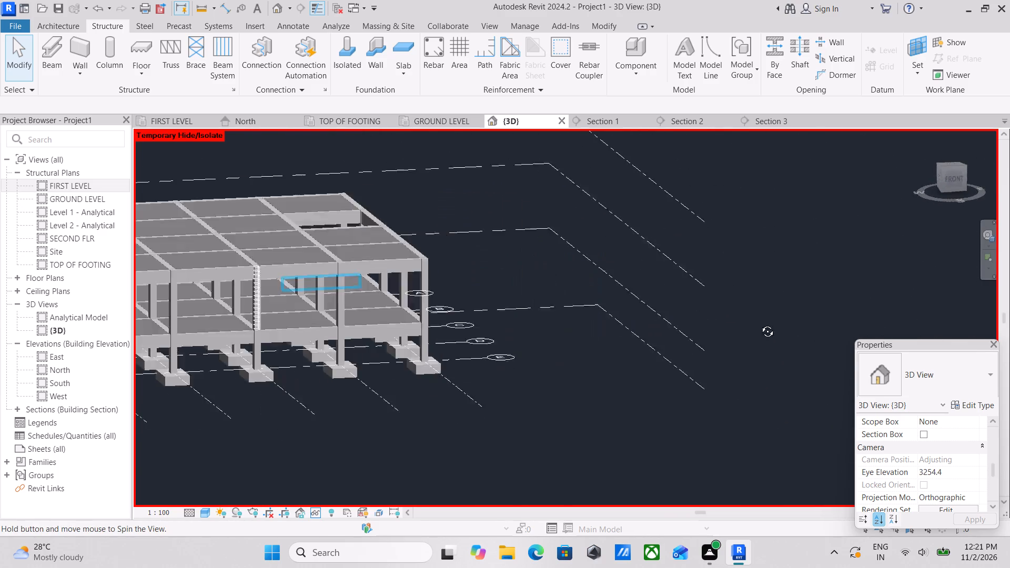
{"action": "middle_click_drag", "start_coordinate": [760, 323], "coordinate": [777, 319], "text": "shift"}
{"action": "middle_click_drag", "start_coordinate": [31, 284], "coordinate": [191, 375], "text": "shift"}
{"action": "middle_click_drag", "start_coordinate": [188, 317], "coordinate": [306, 441], "text": "shift"}
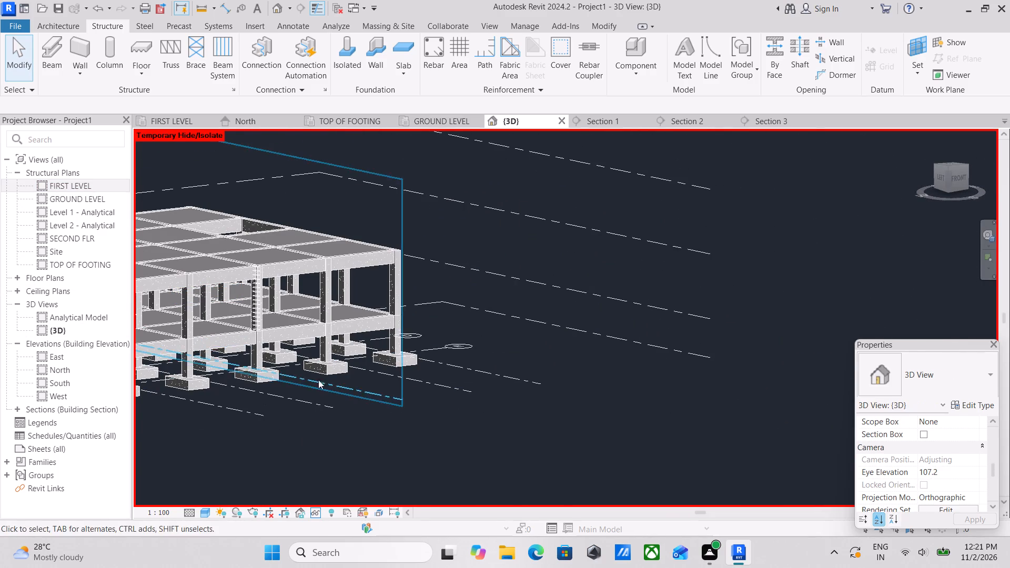
{"action": "scroll", "coordinate": [321, 370], "scroll_direction": "down", "scroll_amount": 3}
{"action": "middle_click_drag", "start_coordinate": [321, 370], "coordinate": [460, 506]}
{"action": "middle_click_drag", "start_coordinate": [379, 362], "coordinate": [378, 510], "text": "shift"}
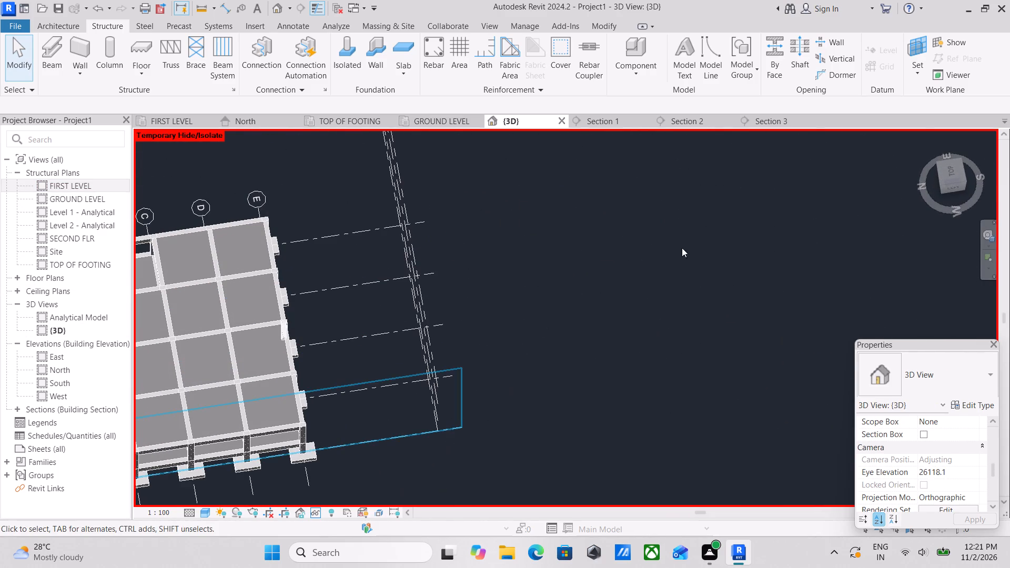
From a top view of the column on grid 3, nudge the three vertical 13M bars inside the tie toward the column centre.
{"action": "left_click", "coordinate": [948, 170]}
{"action": "scroll", "coordinate": [210, 524], "scroll_direction": "up", "scroll_amount": 4}
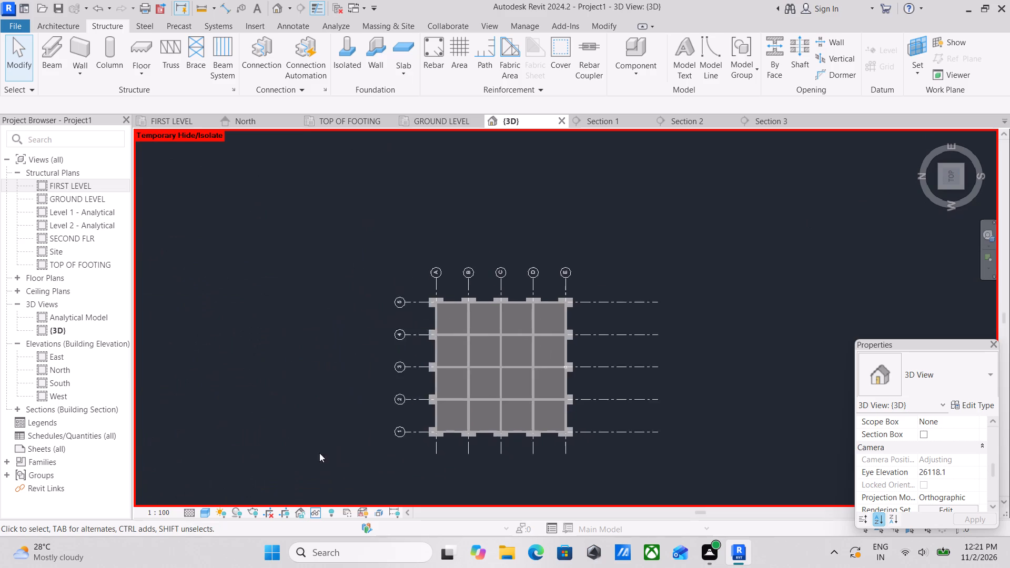
{"action": "scroll", "coordinate": [429, 432], "scroll_direction": "up", "scroll_amount": 3}
{"action": "scroll", "coordinate": [695, 329], "scroll_direction": "up", "scroll_amount": 16}
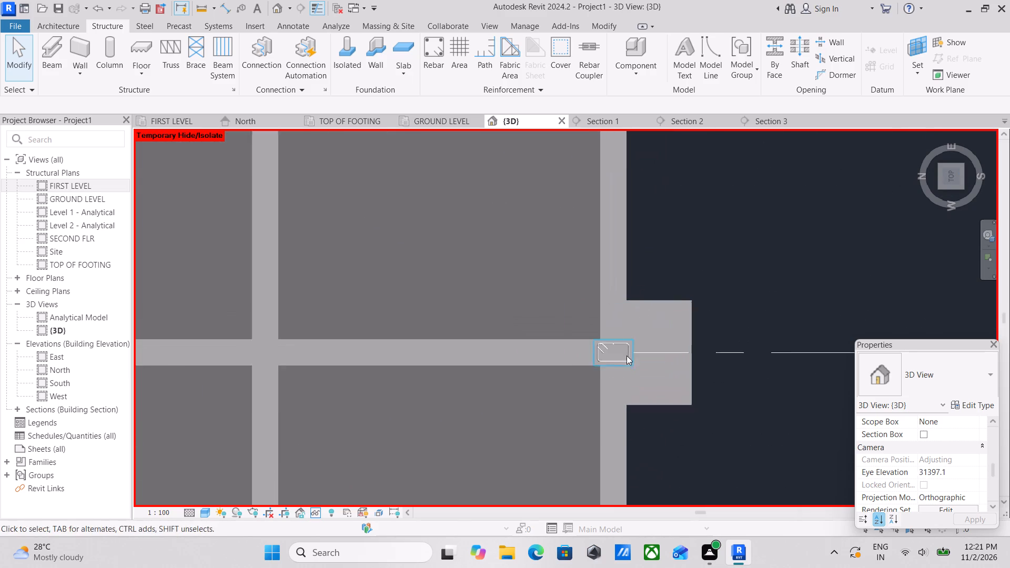
{"action": "scroll", "coordinate": [627, 356], "scroll_direction": "up", "scroll_amount": 6}
{"action": "scroll", "coordinate": [597, 322], "scroll_direction": "up", "scroll_amount": 3}
{"action": "left_click", "coordinate": [593, 316]}
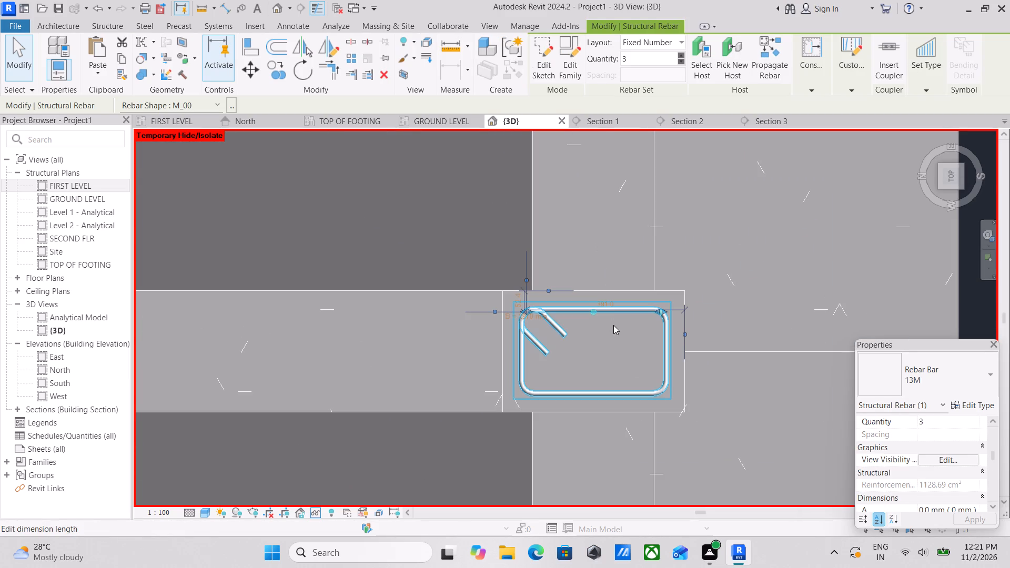
{"action": "key", "text": "Down"}
{"action": "key", "text": "Down"}
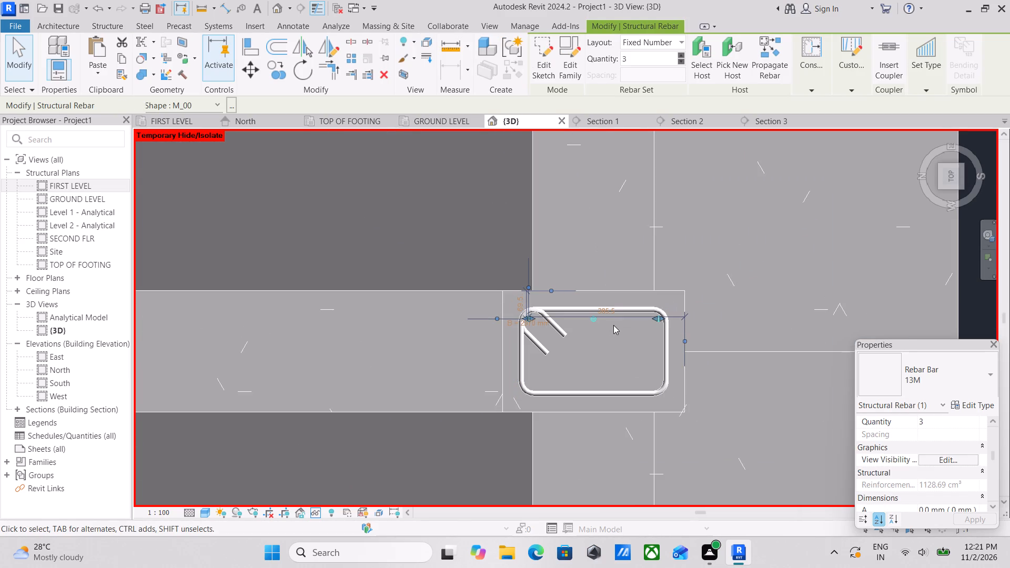
{"action": "key", "text": "Down"}
{"action": "key", "text": "Up"}
Pull both ends of the three-bar vertical set slightly inward so the outer bars sit inside the tie's corners.
{"action": "scroll", "coordinate": [639, 315], "scroll_direction": "up", "scroll_amount": 6}
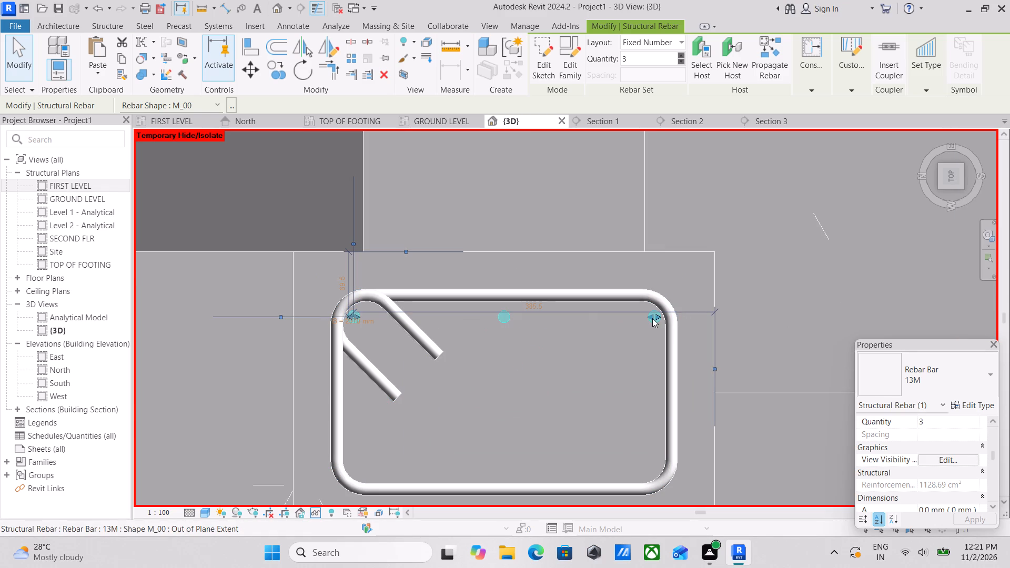
{"action": "left_click_drag", "start_coordinate": [652, 318], "coordinate": [645, 318]}
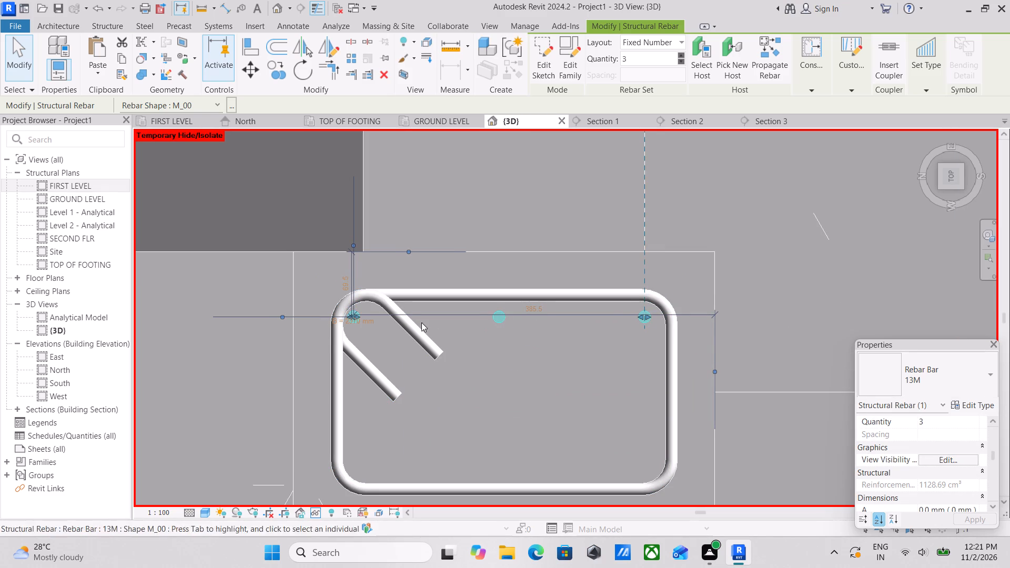
{"action": "scroll", "coordinate": [350, 319], "scroll_direction": "up", "scroll_amount": 3}
{"action": "left_click_drag", "start_coordinate": [359, 317], "coordinate": [363, 318]}
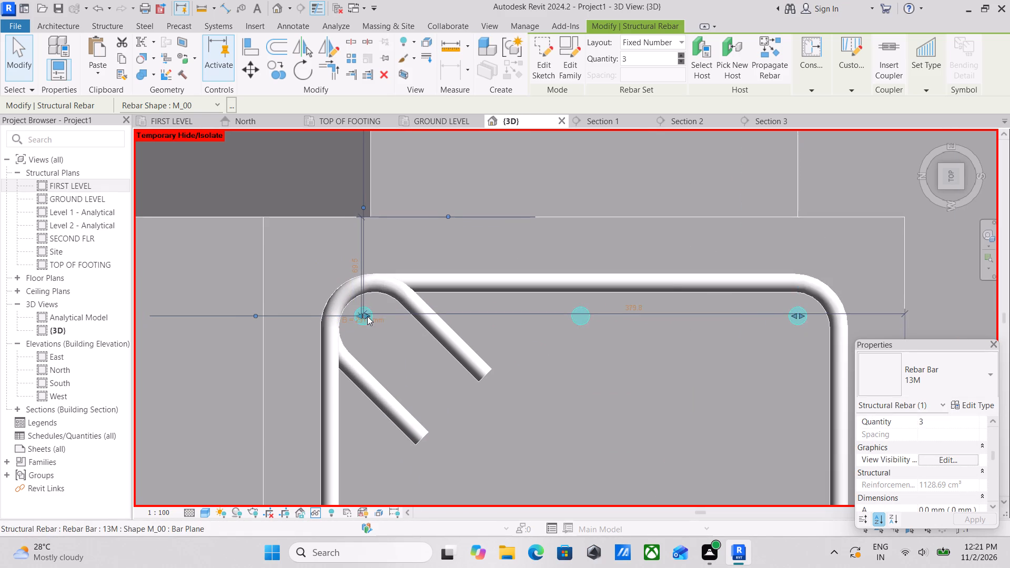
{"action": "scroll", "coordinate": [367, 316], "scroll_direction": "down", "scroll_amount": 6}
{"action": "key", "text": "Escape"}
{"action": "middle_click_drag", "start_coordinate": [399, 325], "coordinate": [462, 311]}
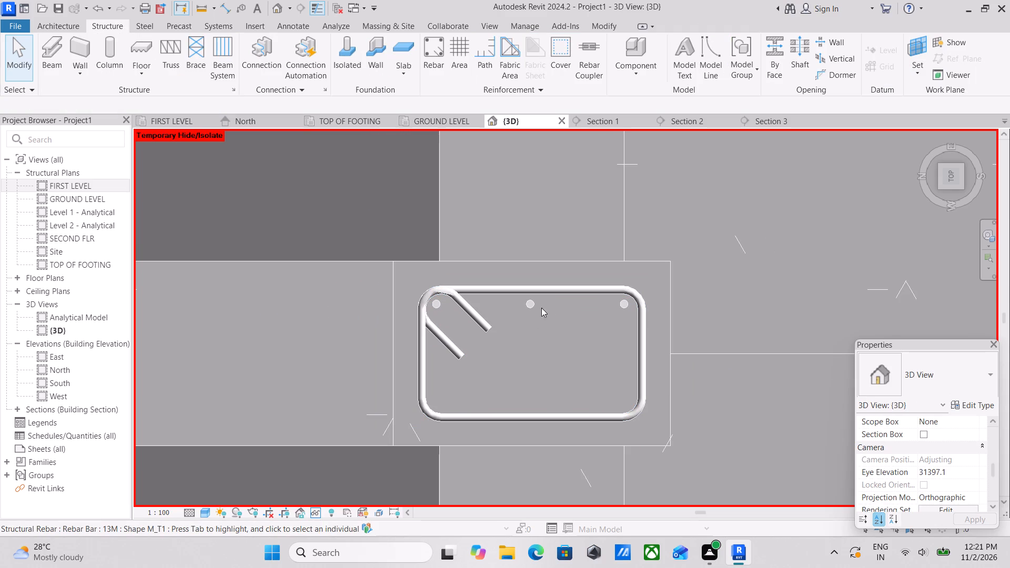
Mirror a copy of the three vertical 13M bars about an axis along grid 3 to the column's opposite face.
{"action": "left_click", "coordinate": [537, 308]}
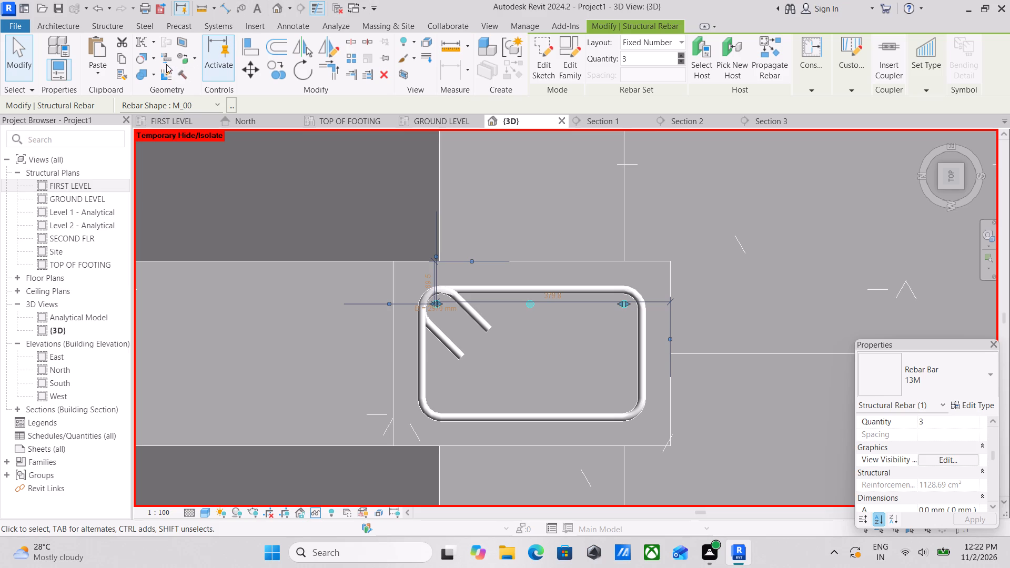
{"action": "scroll", "coordinate": [680, 392], "scroll_direction": "up", "scroll_amount": 2}
{"action": "scroll", "coordinate": [649, 323], "scroll_direction": "down", "scroll_amount": 2}
{"action": "middle_click_drag", "start_coordinate": [649, 323], "coordinate": [730, 340]}
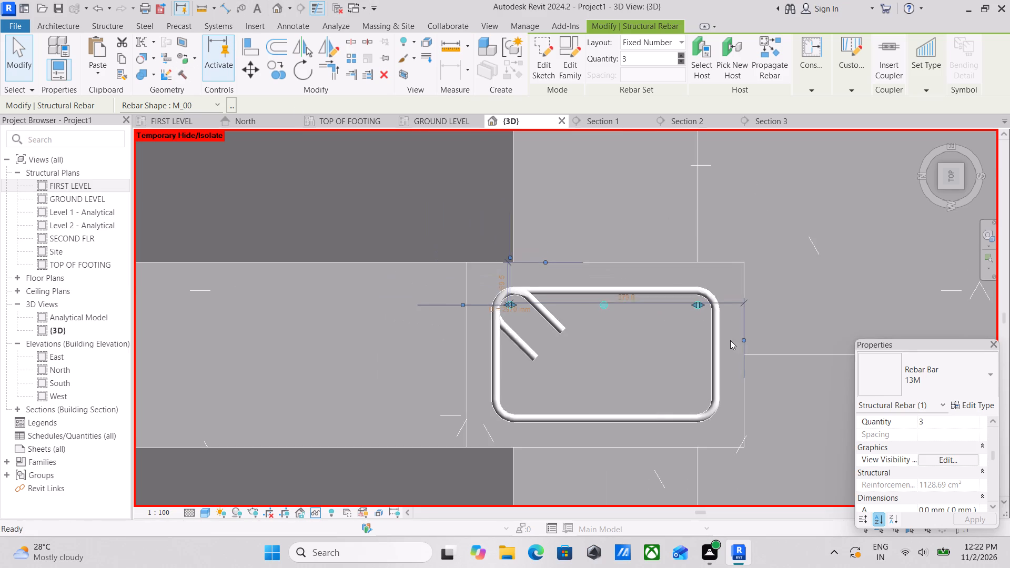
{"action": "type", "text": "DM"}
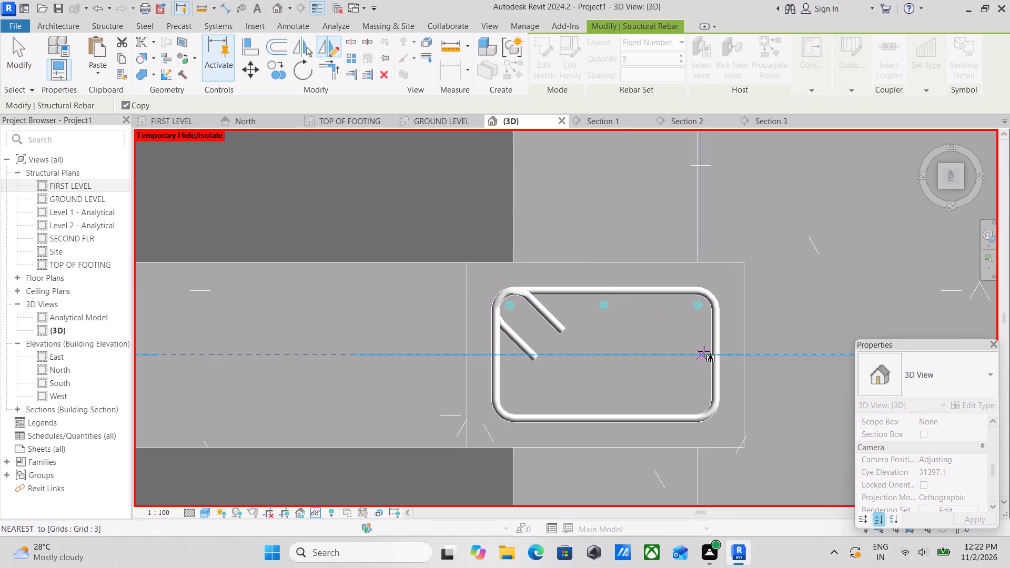
{"action": "left_click", "coordinate": [713, 353]}
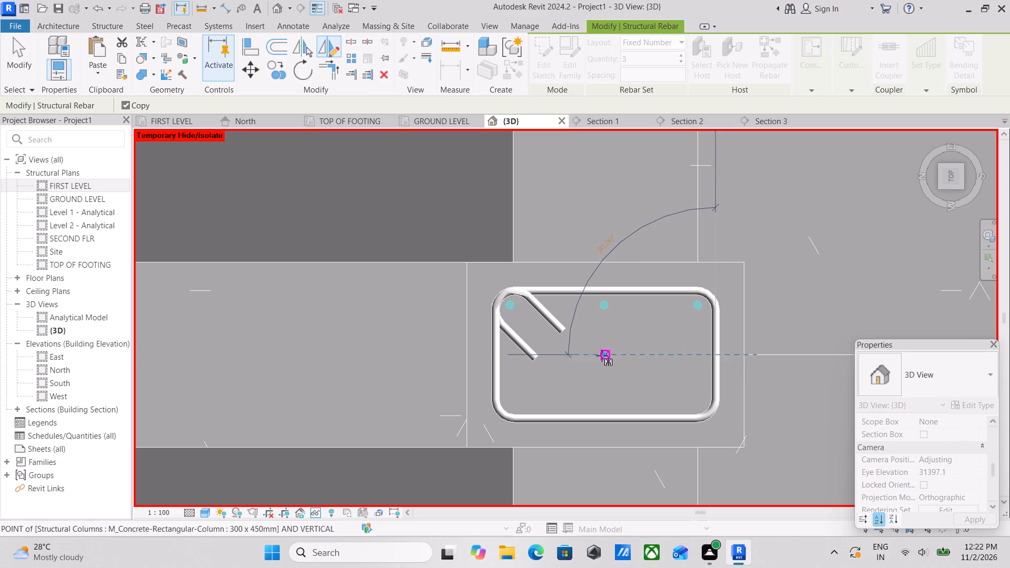
{"action": "left_click", "coordinate": [566, 357]}
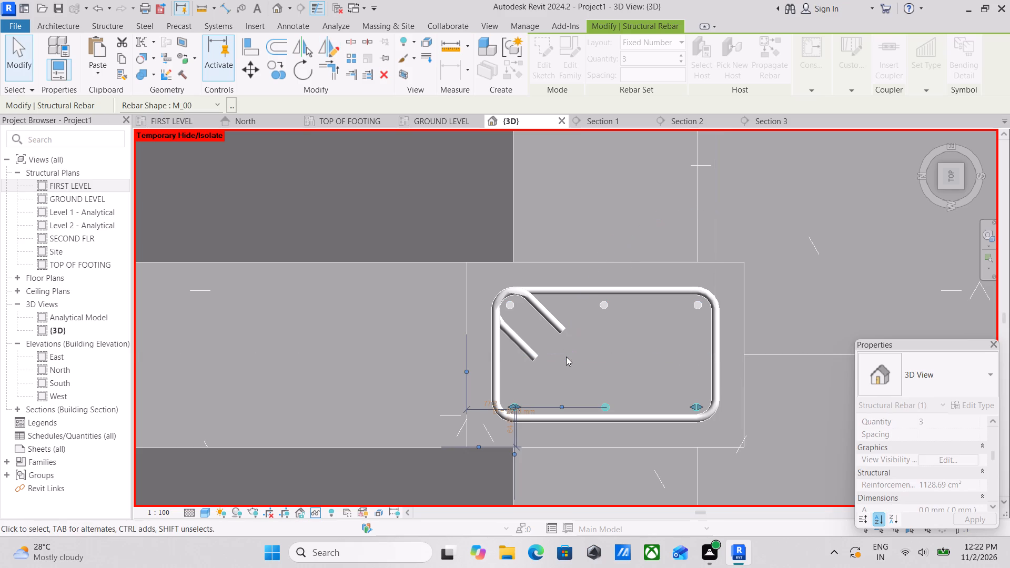
{"action": "key", "text": "Escape"}
{"action": "scroll", "coordinate": [567, 358], "scroll_direction": "down", "scroll_amount": 8}
{"action": "key", "text": "Escape"}
Examine the reinforced grid 3 edge column and its surrounding frame from several angles in the {3D} view.
{"action": "scroll", "coordinate": [592, 353], "scroll_direction": "down", "scroll_amount": 6}
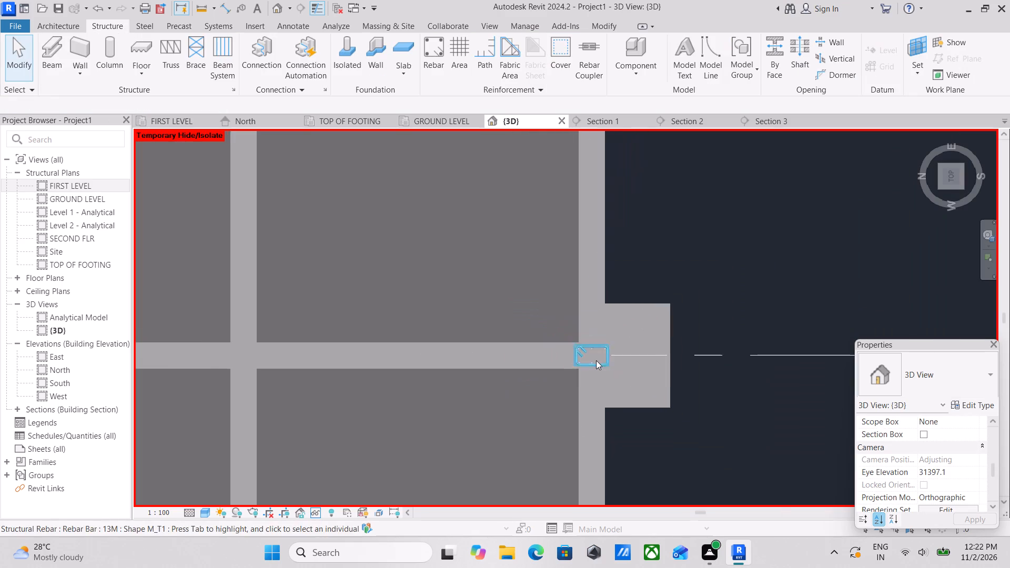
{"action": "middle_click_drag", "start_coordinate": [595, 358], "coordinate": [597, 311]}
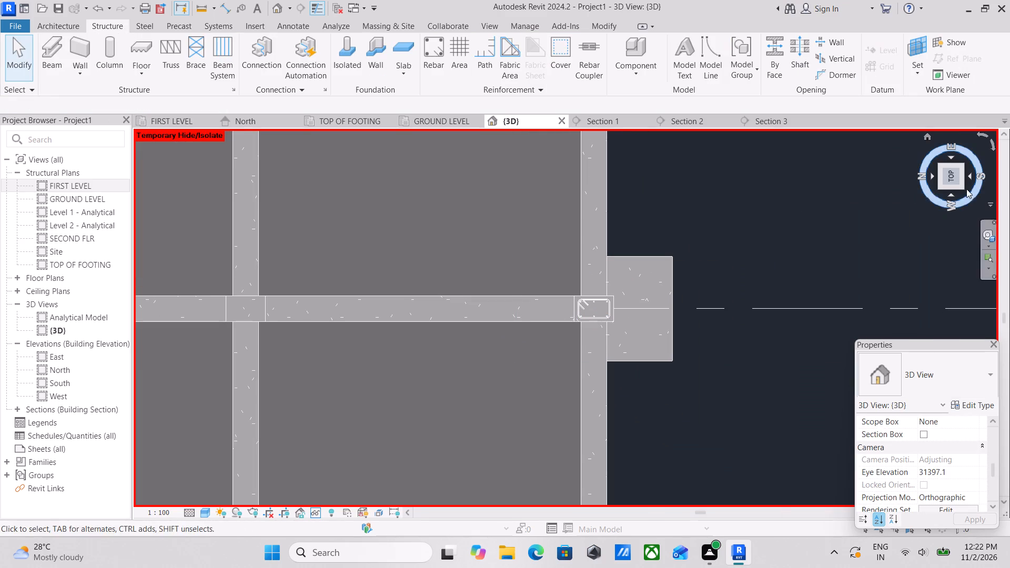
{"action": "left_click", "coordinate": [961, 187]}
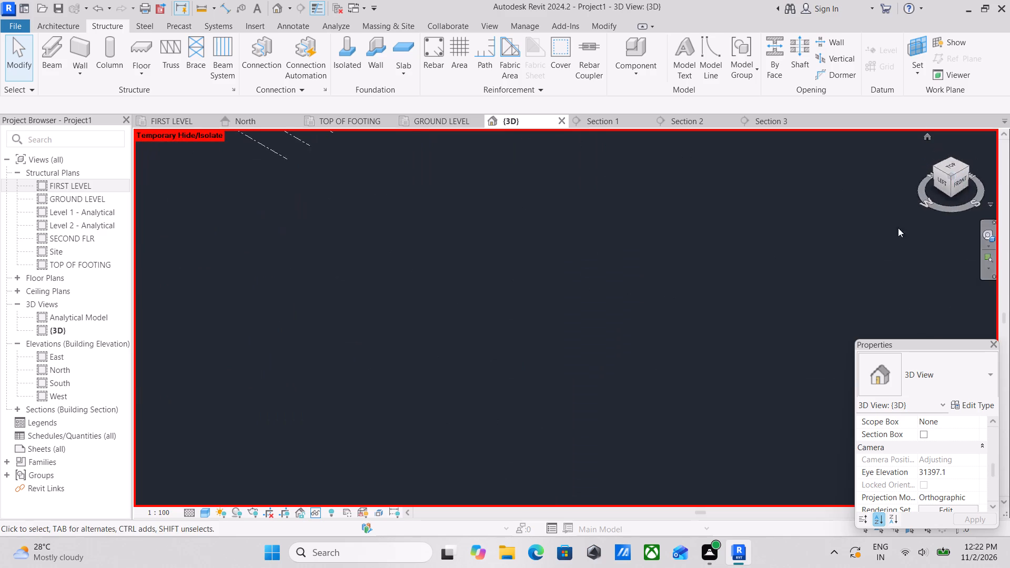
{"action": "scroll", "coordinate": [605, 365], "scroll_direction": "up", "scroll_amount": 4}
{"action": "scroll", "coordinate": [537, 373], "scroll_direction": "up", "scroll_amount": 8}
{"action": "key", "text": "Escape"}
{"action": "scroll", "coordinate": [558, 371], "scroll_direction": "up", "scroll_amount": 2}
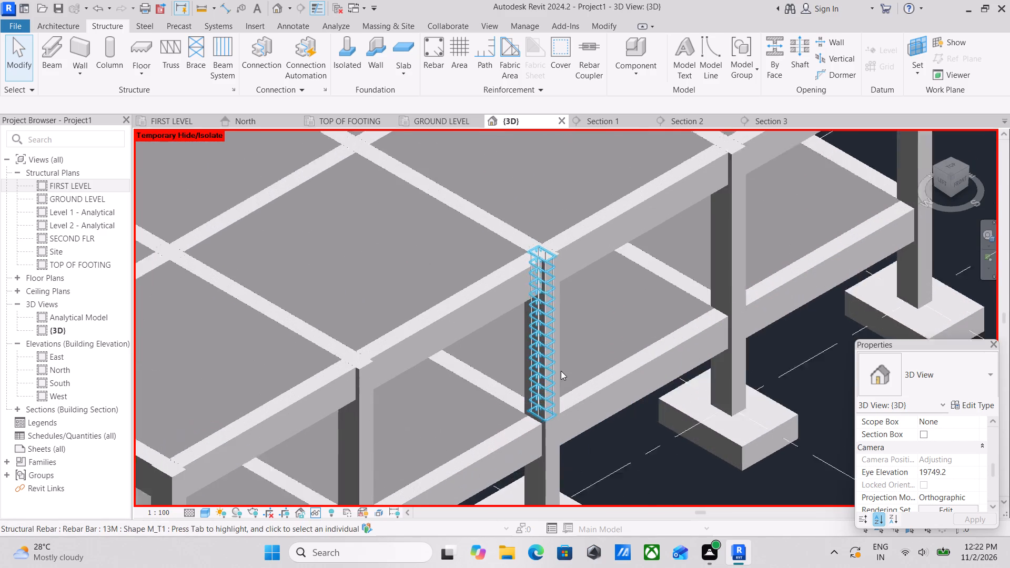
{"action": "scroll", "coordinate": [561, 371], "scroll_direction": "up", "scroll_amount": 7}
{"action": "key", "text": "Escape"}
{"action": "scroll", "coordinate": [598, 279], "scroll_direction": "down", "scroll_amount": 1}
{"action": "left_click", "coordinate": [566, 265]}
{"action": "scroll", "coordinate": [595, 270], "scroll_direction": "down", "scroll_amount": 6}
{"action": "middle_click_drag", "start_coordinate": [599, 272], "coordinate": [622, 283]}
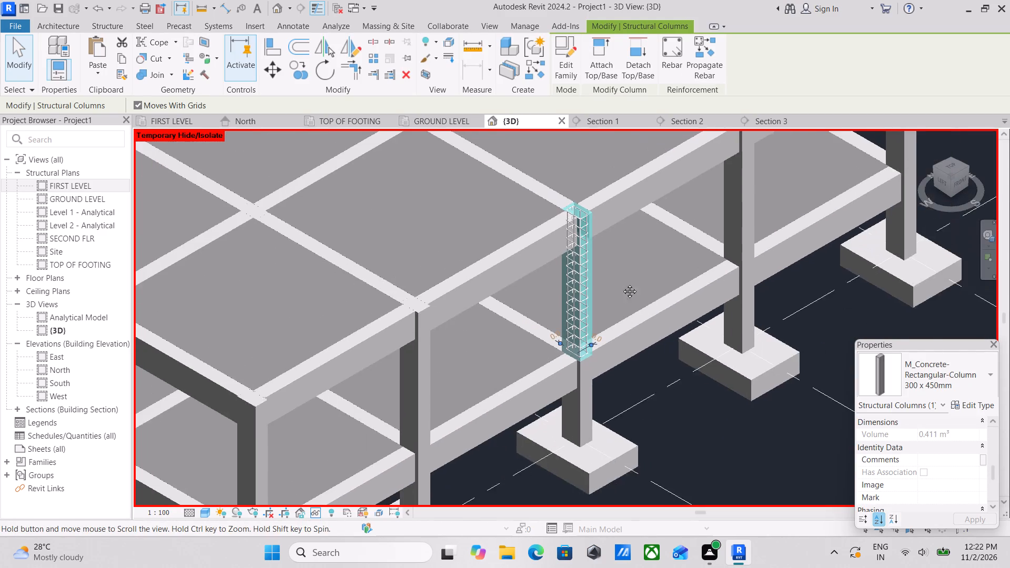
{"action": "middle_click_drag", "start_coordinate": [622, 283], "coordinate": [635, 290]}
{"action": "scroll", "coordinate": [624, 281], "scroll_direction": "up", "scroll_amount": 3}
{"action": "scroll", "coordinate": [633, 269], "scroll_direction": "down", "scroll_amount": 3}
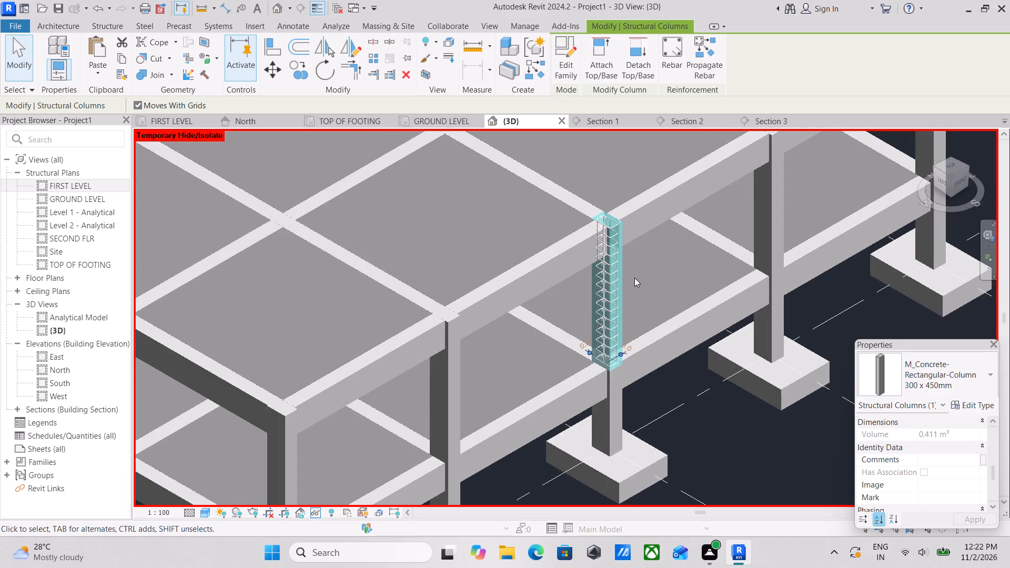
{"action": "middle_click_drag", "start_coordinate": [634, 272], "coordinate": [671, 509]}
{"action": "middle_click_drag", "start_coordinate": [635, 331], "coordinate": [631, 445], "text": "shift"}
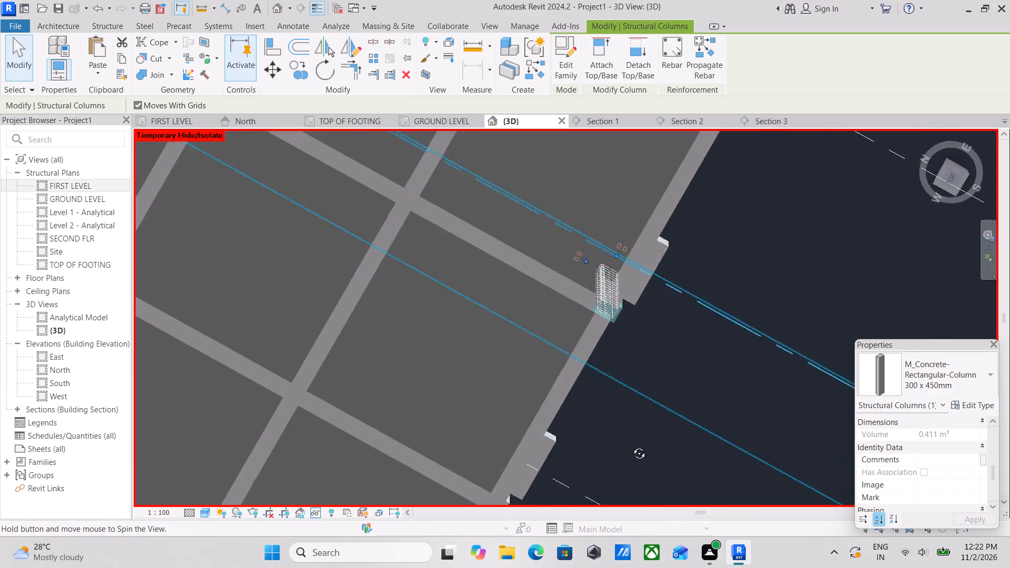
{"action": "middle_click_drag", "start_coordinate": [631, 445], "coordinate": [548, 322], "text": "shift"}
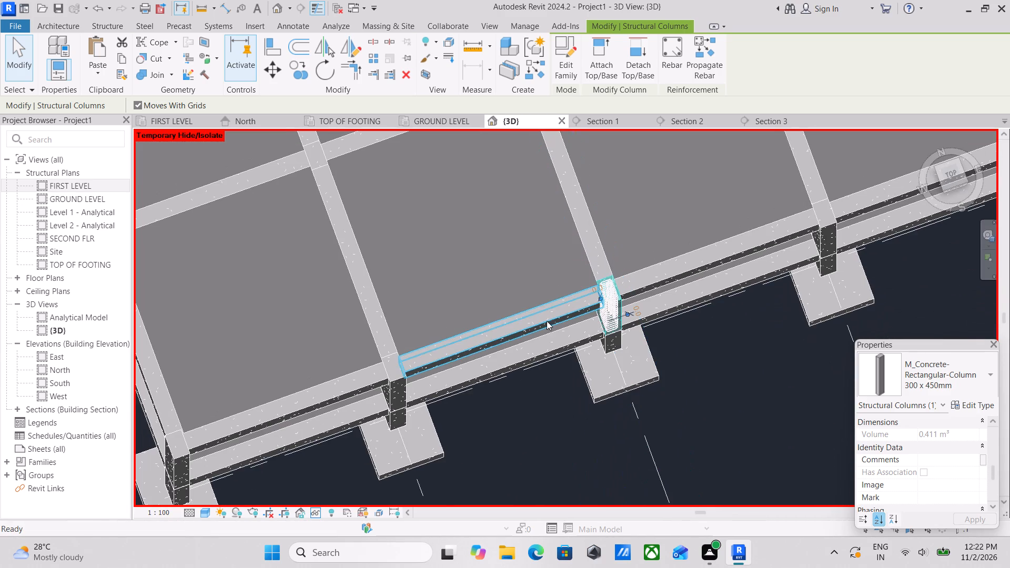
Inspect the arrangement of both three-bar sets inside the tie from directly above the 300 x 450mm column.
{"action": "left_click", "coordinate": [949, 174]}
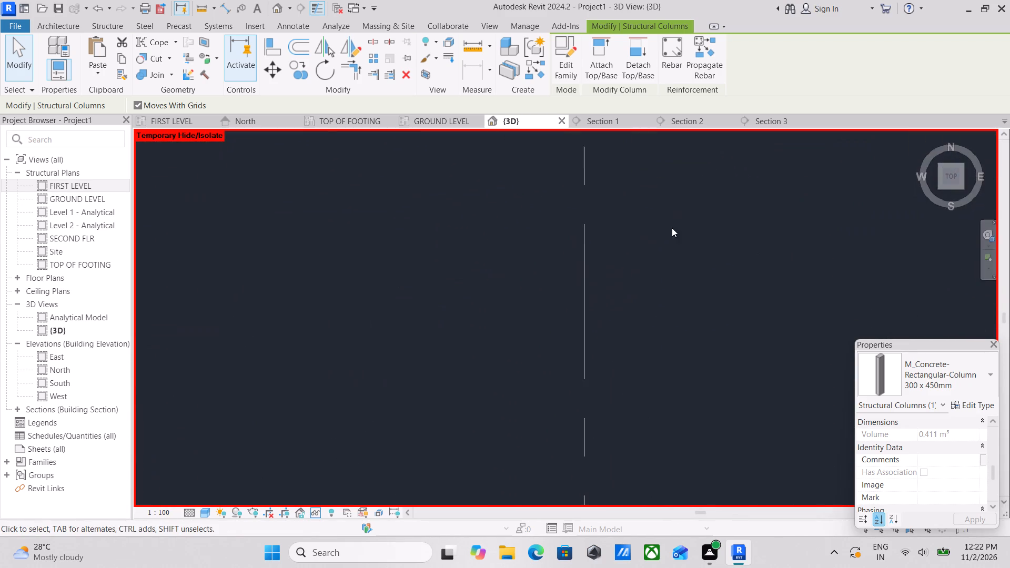
{"action": "scroll", "coordinate": [547, 327], "scroll_direction": "up", "scroll_amount": 4}
{"action": "scroll", "coordinate": [601, 322], "scroll_direction": "up", "scroll_amount": 4}
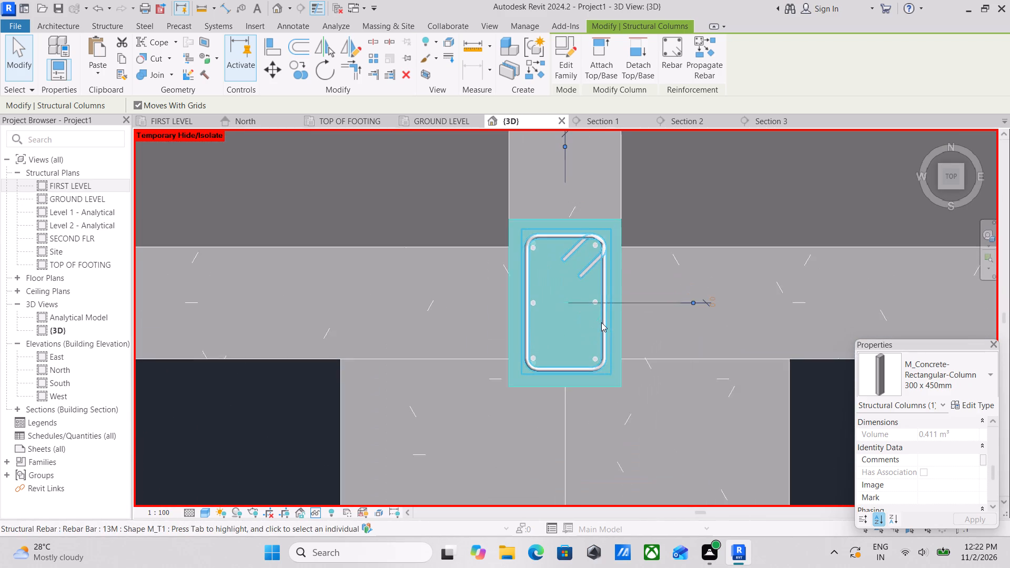
{"action": "scroll", "coordinate": [601, 322], "scroll_direction": "up", "scroll_amount": 4}
{"action": "scroll", "coordinate": [601, 312], "scroll_direction": "down", "scroll_amount": 9}
{"action": "scroll", "coordinate": [605, 359], "scroll_direction": "down", "scroll_amount": 5}
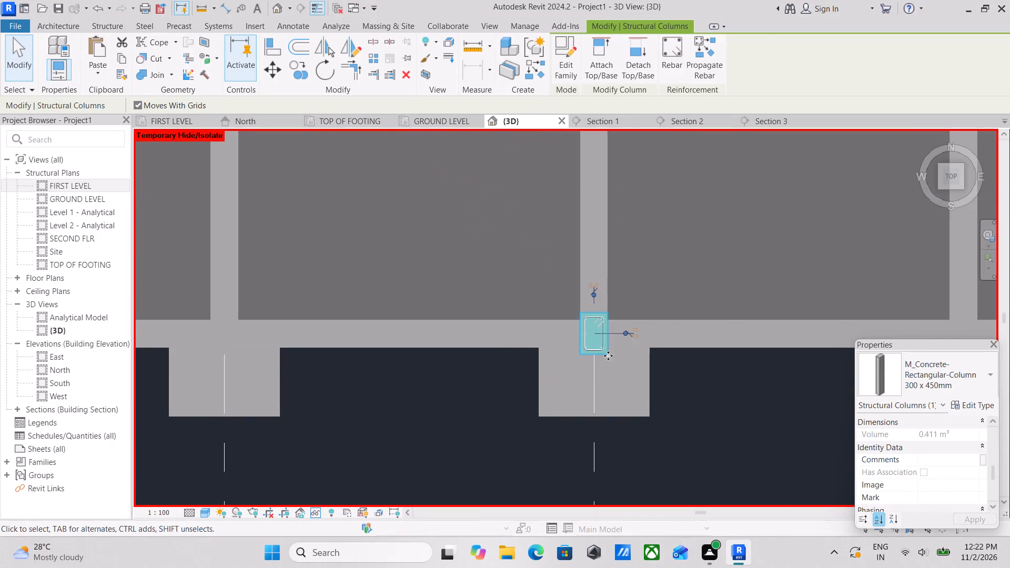
{"action": "key", "text": "Escape"}
Propagate the reinforced column's rebar, aligned by host, to the grid 2 and grid 1 first-level columns in its edge row.
{"action": "scroll", "coordinate": [609, 354], "scroll_direction": "down", "scroll_amount": 4}
{"action": "scroll", "coordinate": [637, 401], "scroll_direction": "down", "scroll_amount": 3}
{"action": "middle_click_drag", "start_coordinate": [652, 400], "coordinate": [692, 180], "text": "shift"}
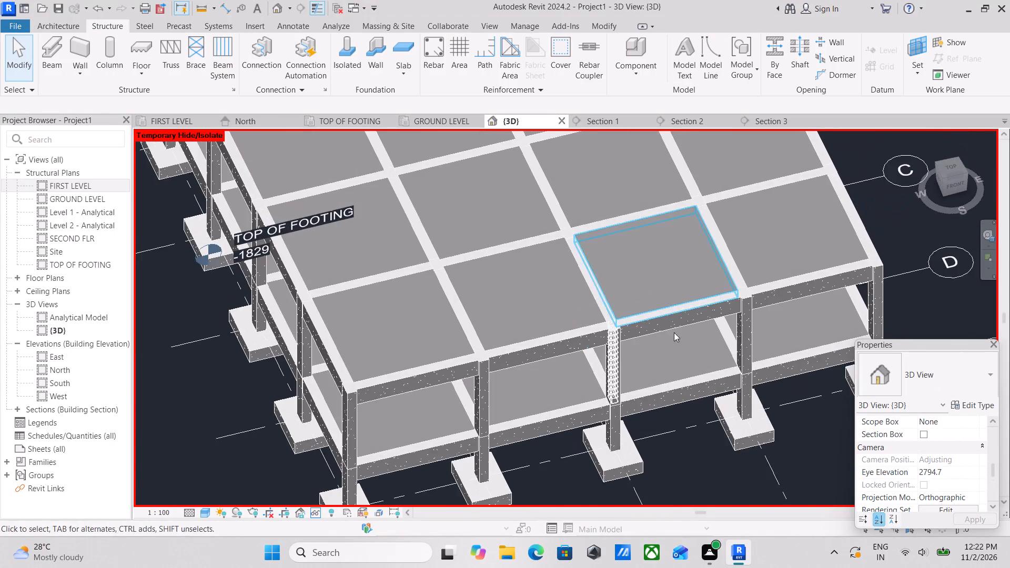
{"action": "scroll", "coordinate": [624, 429], "scroll_direction": "up", "scroll_amount": 12}
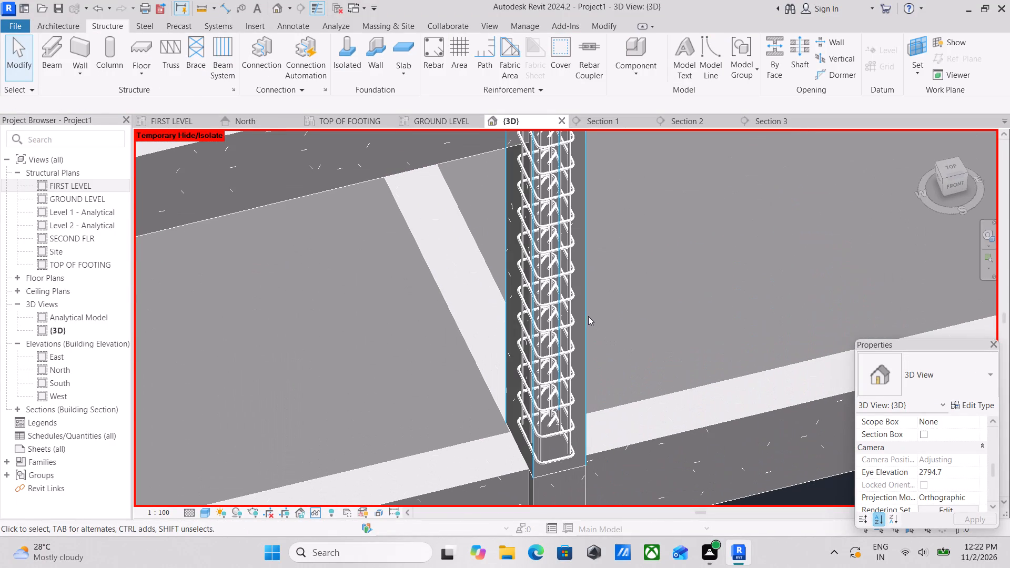
{"action": "left_click", "coordinate": [588, 316]}
{"action": "scroll", "coordinate": [588, 316], "scroll_direction": "down", "scroll_amount": 6}
{"action": "middle_click_drag", "start_coordinate": [612, 310], "coordinate": [594, 342]}
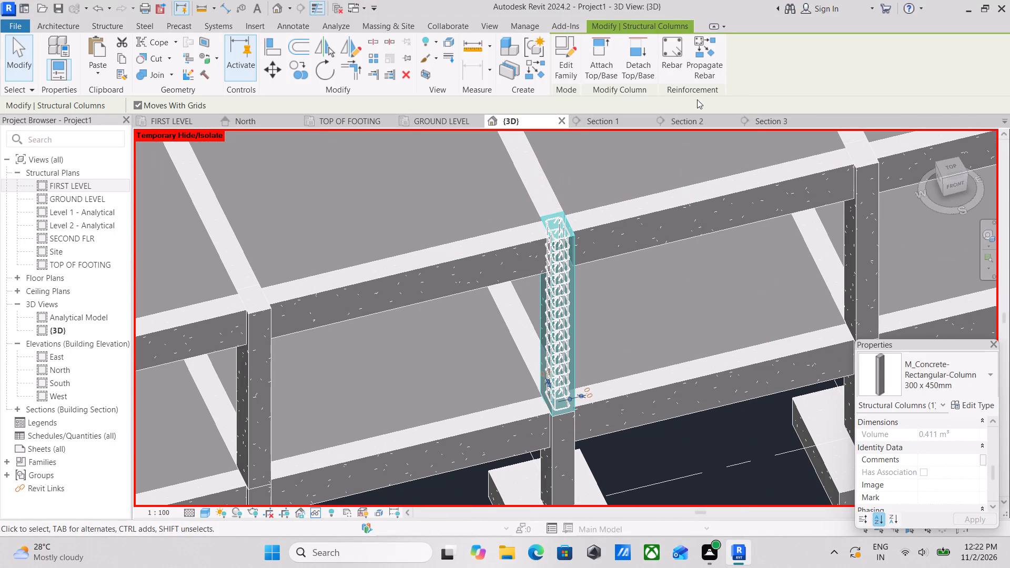
{"action": "left_click", "coordinate": [718, 61]}
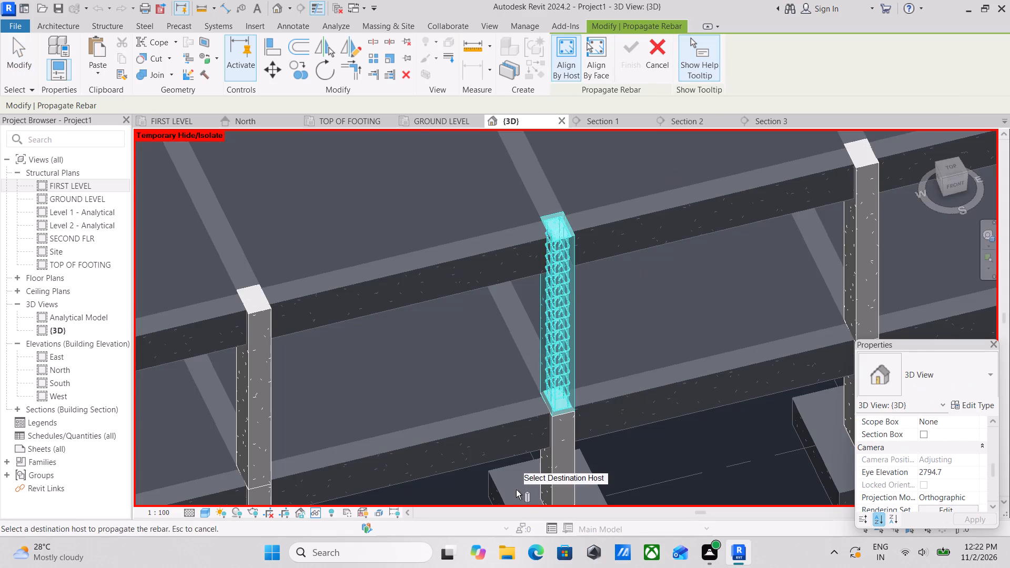
{"action": "scroll", "coordinate": [516, 488], "scroll_direction": "down", "scroll_amount": 2}
{"action": "middle_click_drag", "start_coordinate": [516, 487], "coordinate": [693, 370]}
{"action": "left_click", "coordinate": [491, 291]}
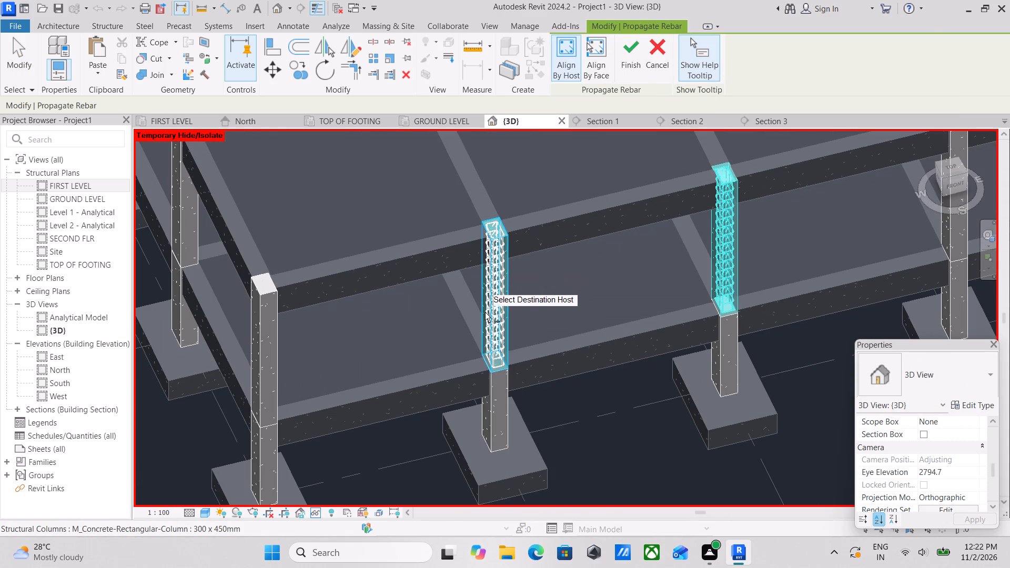
{"action": "middle_click_drag", "start_coordinate": [486, 313], "coordinate": [601, 346]}
{"action": "left_click", "coordinate": [365, 378]}
Add the remaining four first-level columns along grid 1, up to the far corner, as rebar propagation hosts.
{"action": "middle_click_drag", "start_coordinate": [368, 381], "coordinate": [408, 420]}
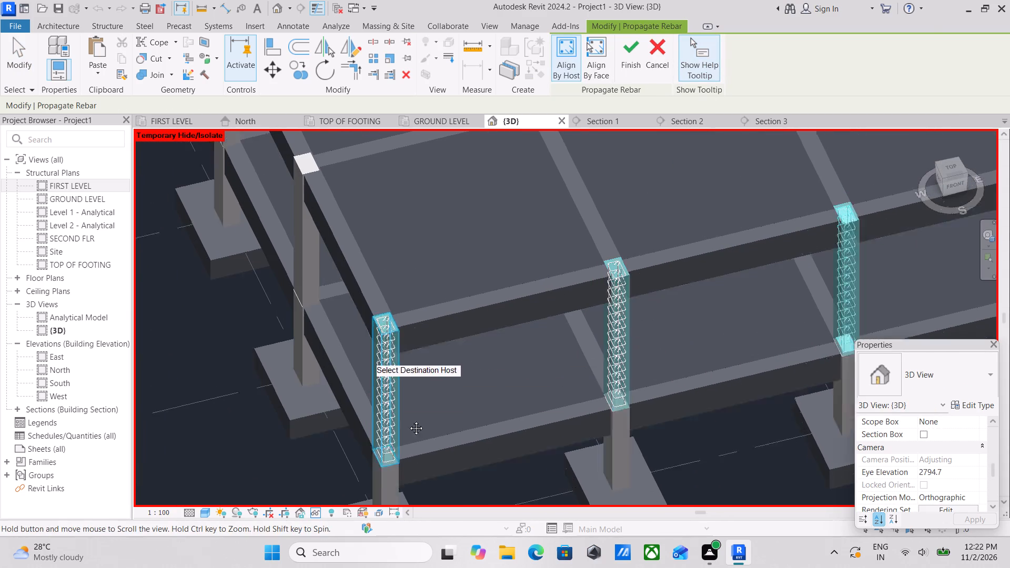
{"action": "middle_click_drag", "start_coordinate": [408, 420], "coordinate": [468, 471]}
{"action": "left_click", "coordinate": [395, 322]}
{"action": "middle_click_drag", "start_coordinate": [397, 324], "coordinate": [453, 471]}
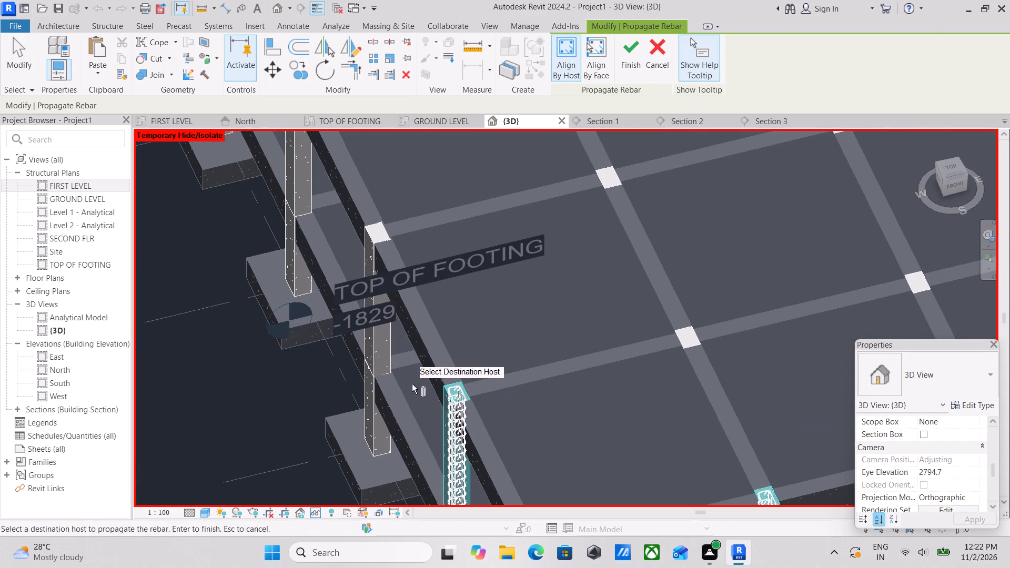
{"action": "left_click", "coordinate": [374, 344]}
{"action": "scroll", "coordinate": [376, 349], "scroll_direction": "down", "scroll_amount": 2}
{"action": "middle_click_drag", "start_coordinate": [383, 359], "coordinate": [459, 529]}
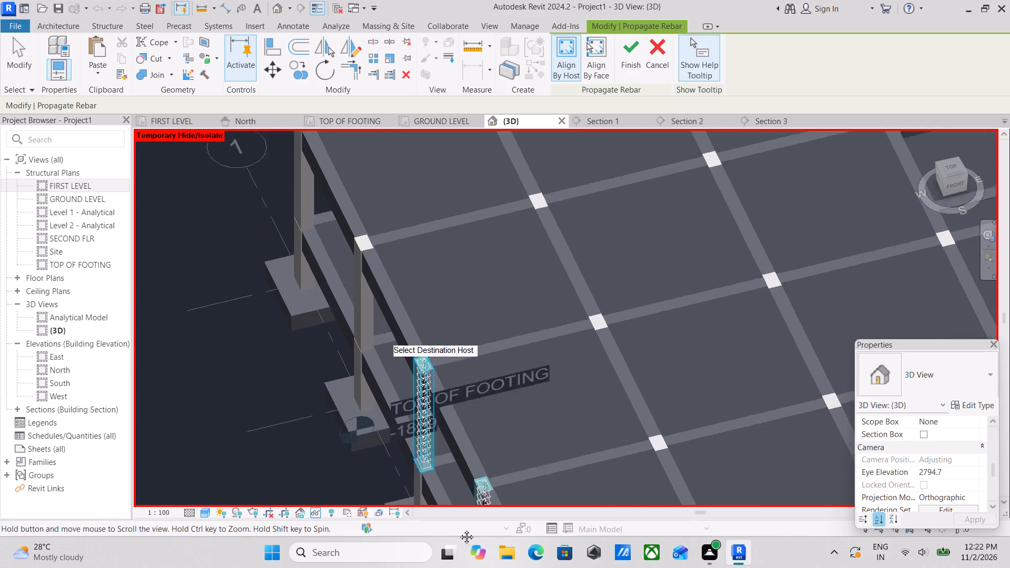
{"action": "middle_click_drag", "start_coordinate": [459, 529], "coordinate": [475, 567]}
{"action": "left_click", "coordinate": [406, 427]}
{"action": "middle_click_drag", "start_coordinate": [407, 425], "coordinate": [416, 512]}
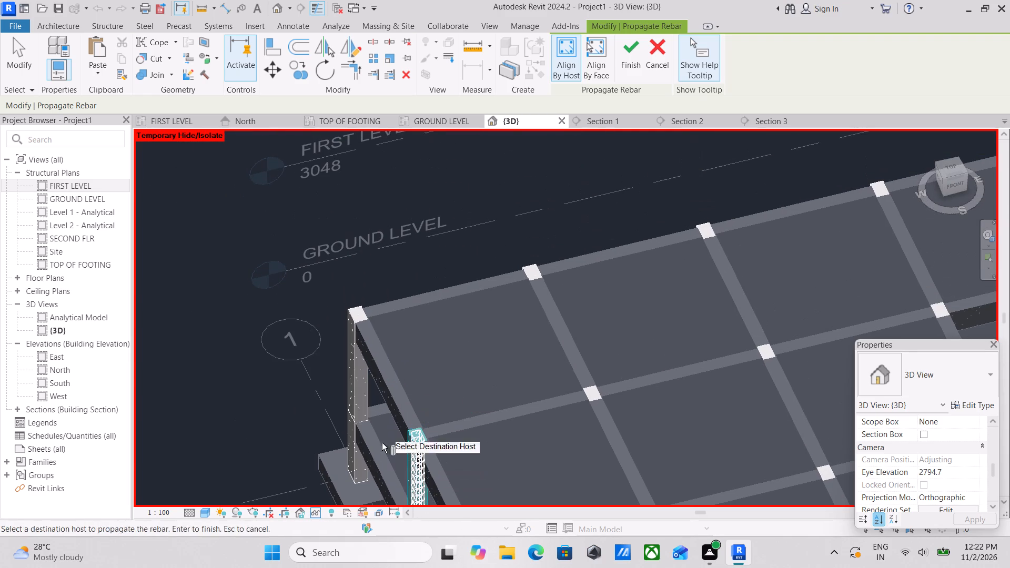
{"action": "left_click", "coordinate": [355, 378]}
Add the last two first-level columns of the source column's row, including the grid E corner opposite grid 1, as propagation hosts.
{"action": "middle_click_drag", "start_coordinate": [442, 377], "coordinate": [412, 433]}
{"action": "scroll", "coordinate": [517, 371], "scroll_direction": "down", "scroll_amount": 4}
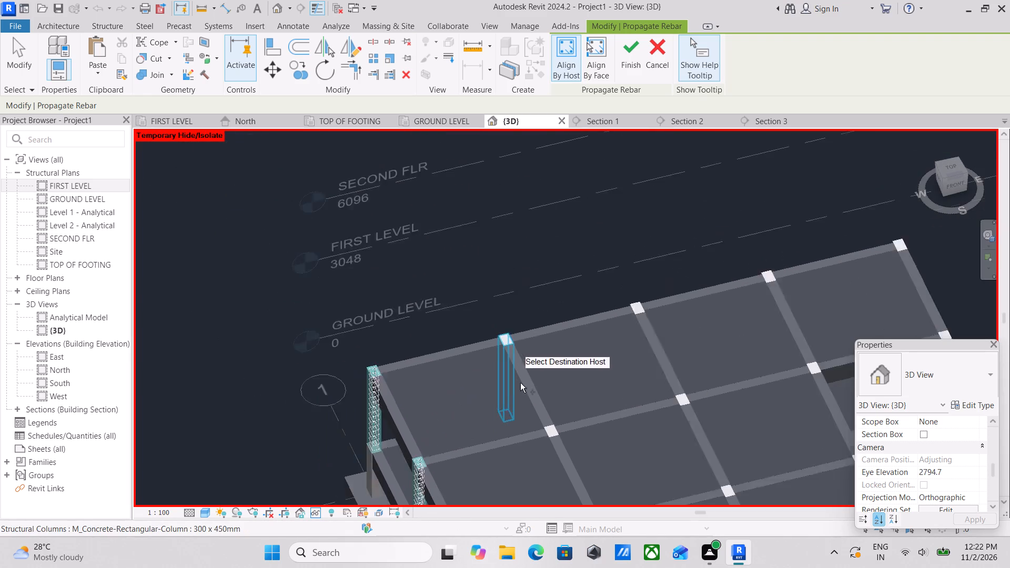
{"action": "scroll", "coordinate": [540, 410], "scroll_direction": "down", "scroll_amount": 7}
{"action": "scroll", "coordinate": [598, 424], "scroll_direction": "down", "scroll_amount": 2}
{"action": "middle_click_drag", "start_coordinate": [618, 455], "coordinate": [567, 423], "text": "shift"}
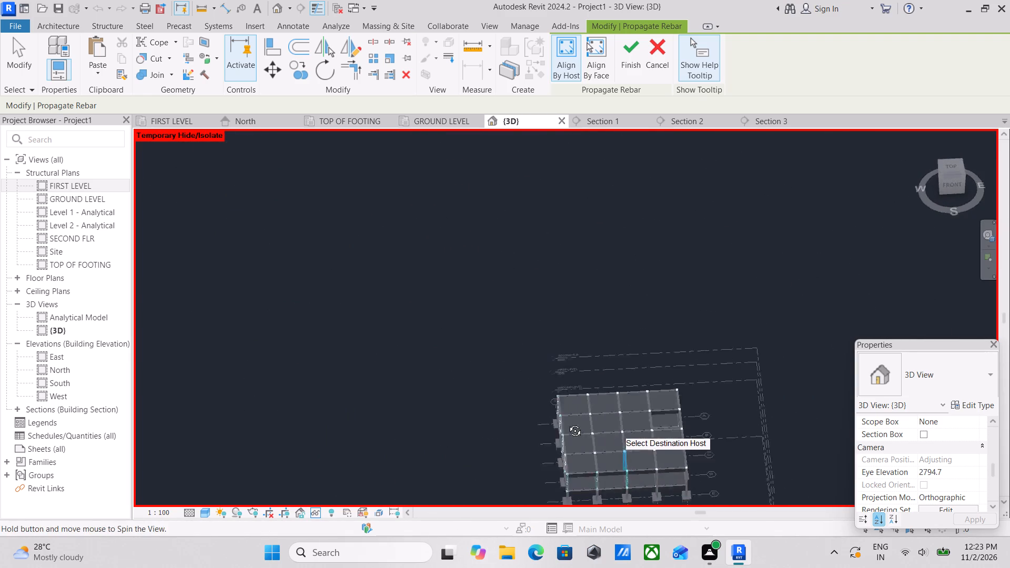
{"action": "middle_click_drag", "start_coordinate": [567, 423], "coordinate": [458, 303], "text": "shift"}
{"action": "middle_click_drag", "start_coordinate": [619, 473], "coordinate": [592, 367]}
{"action": "scroll", "coordinate": [631, 399], "scroll_direction": "up", "scroll_amount": 8}
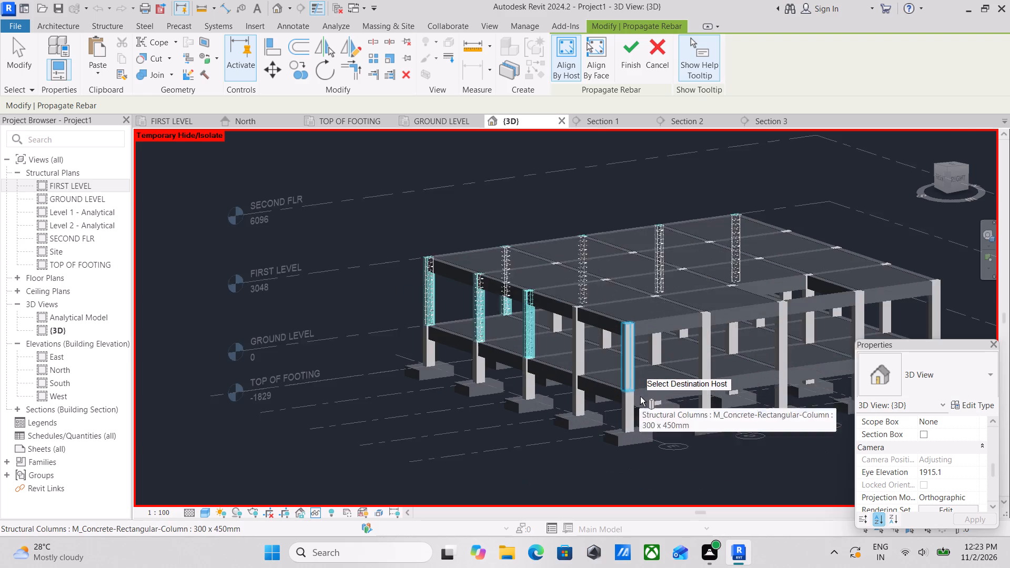
{"action": "scroll", "coordinate": [640, 397], "scroll_direction": "up", "scroll_amount": 3}
{"action": "left_click", "coordinate": [543, 319]}
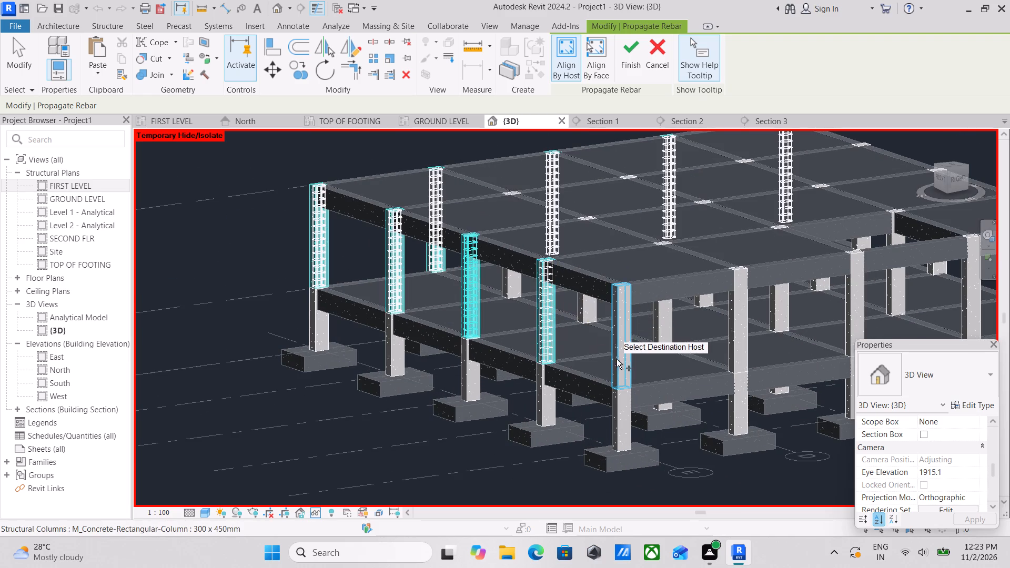
{"action": "left_click", "coordinate": [619, 352]}
Add the first-level edge column on grid D and the two adjacent interior columns in that row as propagation hosts.
{"action": "left_click", "coordinate": [740, 331]}
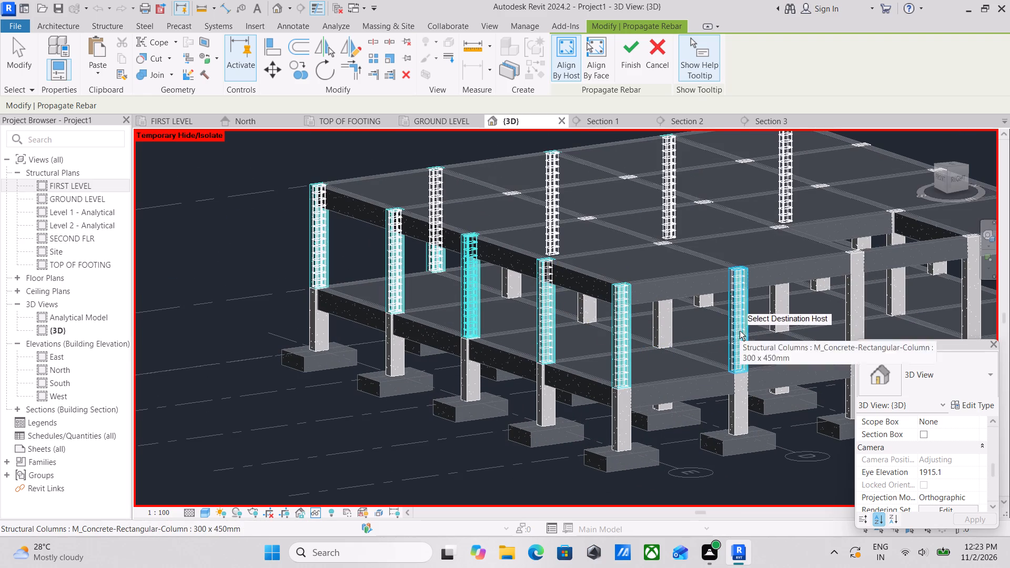
{"action": "left_click", "coordinate": [650, 330]}
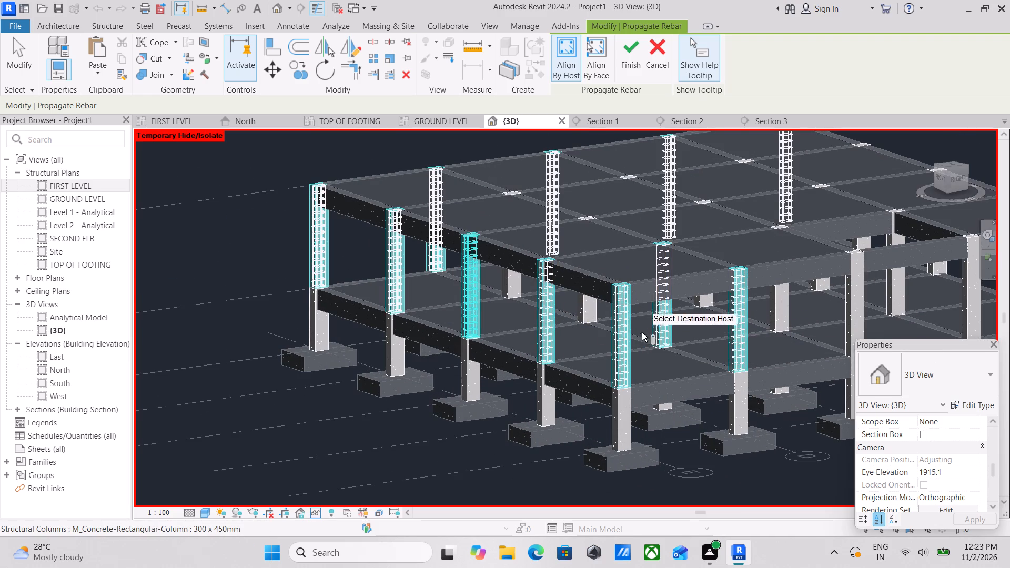
{"action": "left_click", "coordinate": [584, 309]}
Add the remaining three first-level columns along the edge opposite grid 1, through its far corner, as propagation hosts.
{"action": "scroll", "coordinate": [680, 412], "scroll_direction": "down", "scroll_amount": 2}
{"action": "middle_click_drag", "start_coordinate": [684, 419], "coordinate": [675, 415], "text": "shift"}
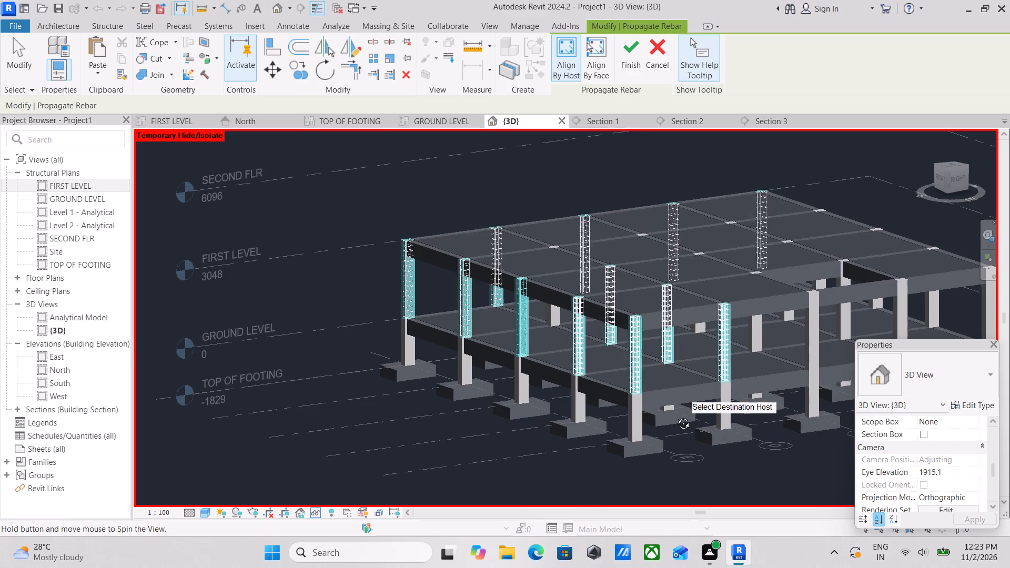
{"action": "middle_click_drag", "start_coordinate": [675, 415], "coordinate": [531, 427], "text": "shift"}
{"action": "scroll", "coordinate": [536, 398], "scroll_direction": "up", "scroll_amount": 3}
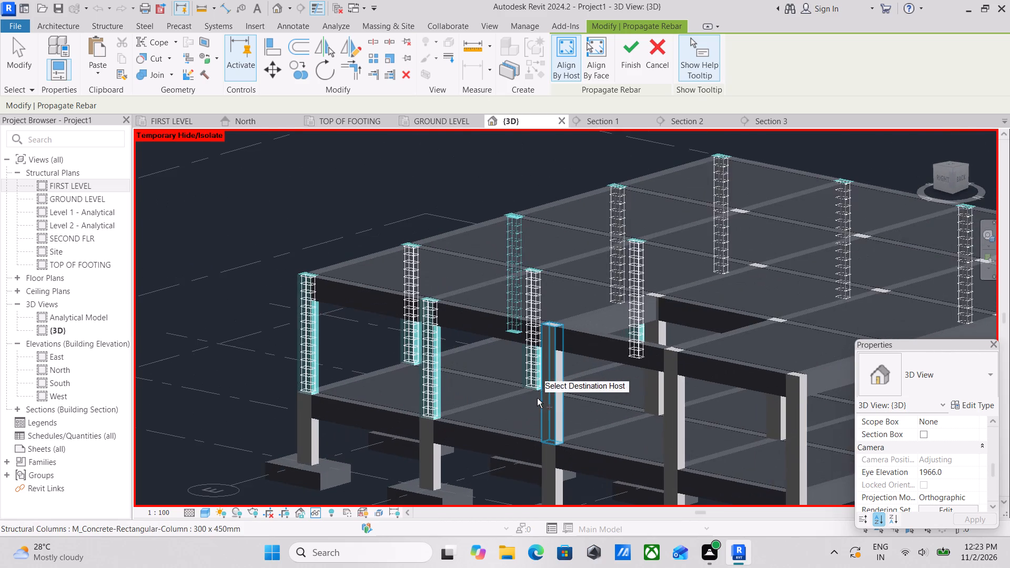
{"action": "left_click", "coordinate": [553, 403]}
{"action": "middle_click_drag", "start_coordinate": [574, 405], "coordinate": [440, 355]}
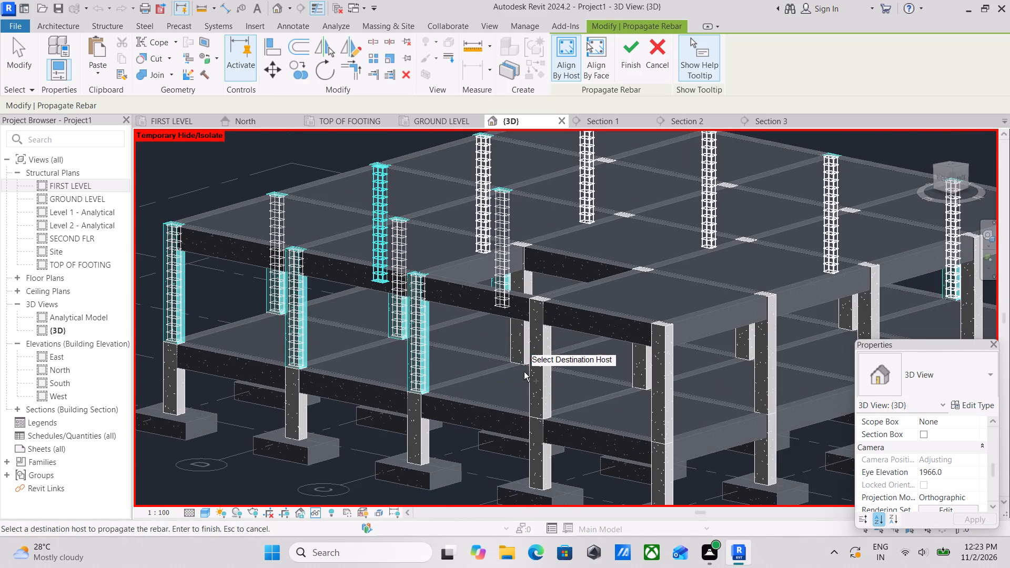
{"action": "left_click", "coordinate": [529, 374]}
{"action": "left_click", "coordinate": [663, 407]}
Add the three intermediate first-level columns on the far edge opposite the source column's row as propagation hosts.
{"action": "middle_click_drag", "start_coordinate": [673, 407], "coordinate": [532, 426]}
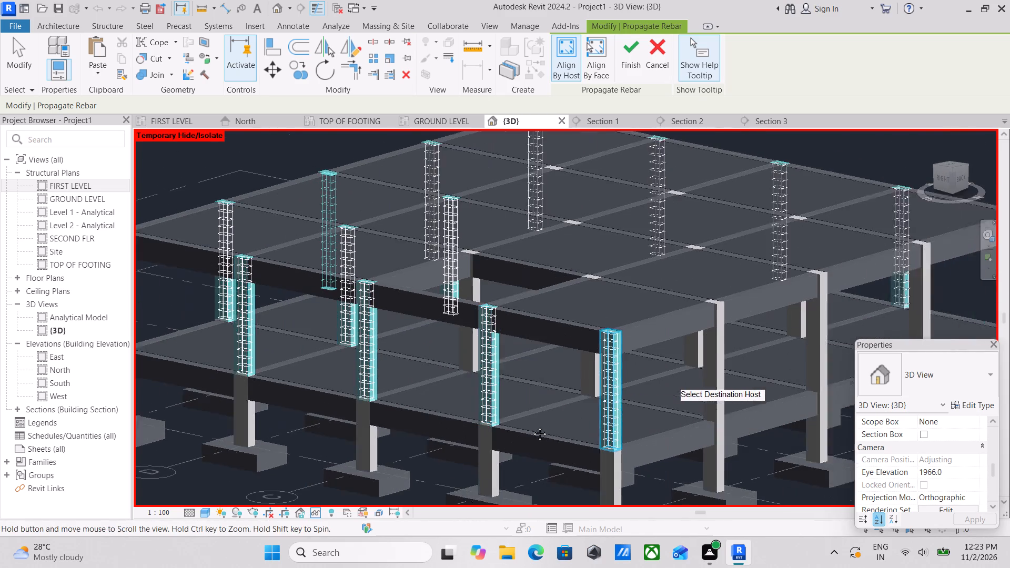
{"action": "middle_click_drag", "start_coordinate": [532, 426], "coordinate": [487, 424]}
{"action": "left_click", "coordinate": [583, 377]}
{"action": "left_click", "coordinate": [691, 344]}
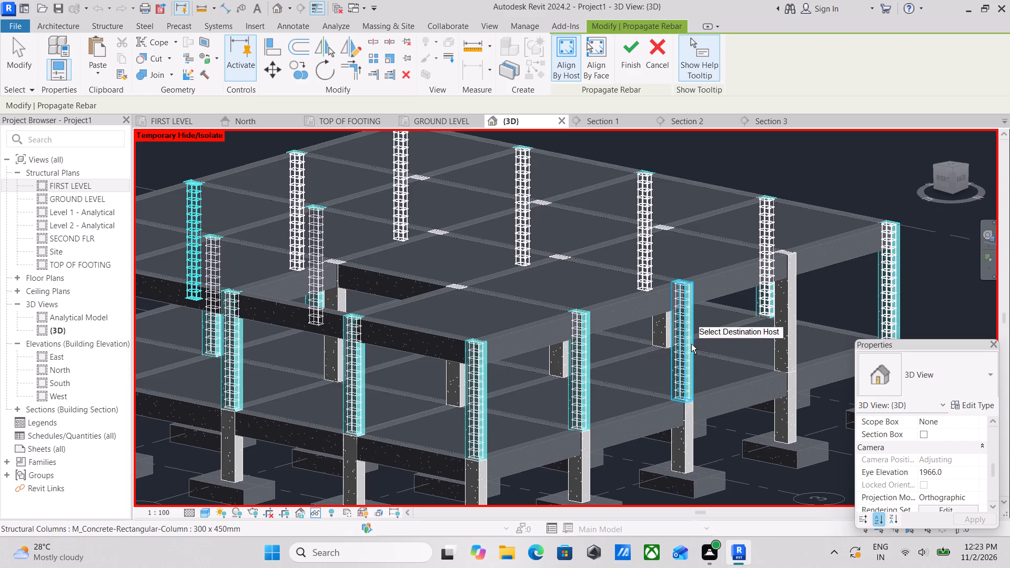
{"action": "middle_click_drag", "start_coordinate": [690, 350], "coordinate": [519, 438]}
{"action": "left_click", "coordinate": [614, 408]}
Add the first-level interior columns D2, C2, C3 and C4 as propagation hosts.
{"action": "scroll", "coordinate": [532, 443], "scroll_direction": "down", "scroll_amount": 2}
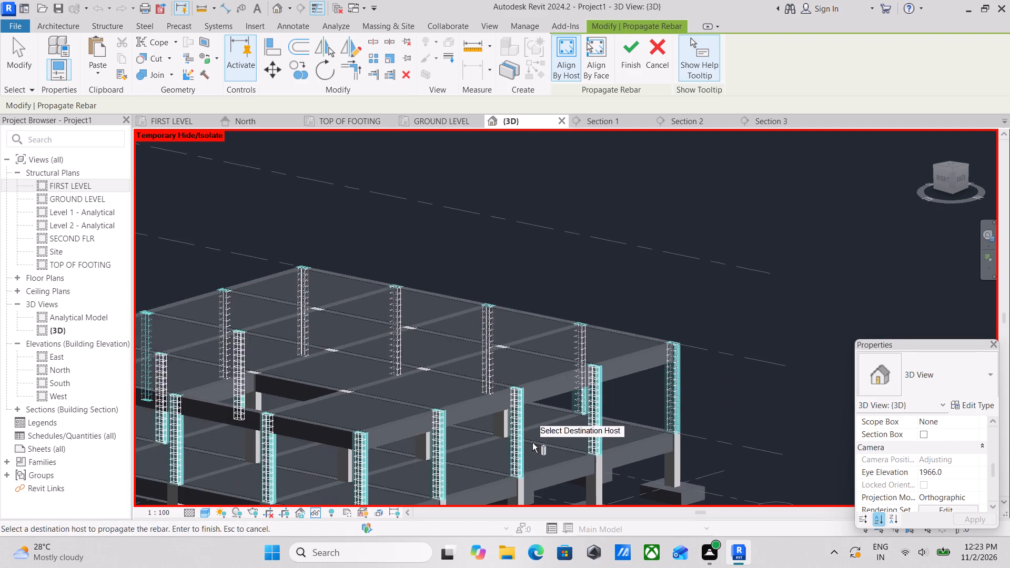
{"action": "scroll", "coordinate": [487, 453], "scroll_direction": "down", "scroll_amount": 1}
{"action": "middle_click_drag", "start_coordinate": [485, 455], "coordinate": [554, 394], "text": "shift"}
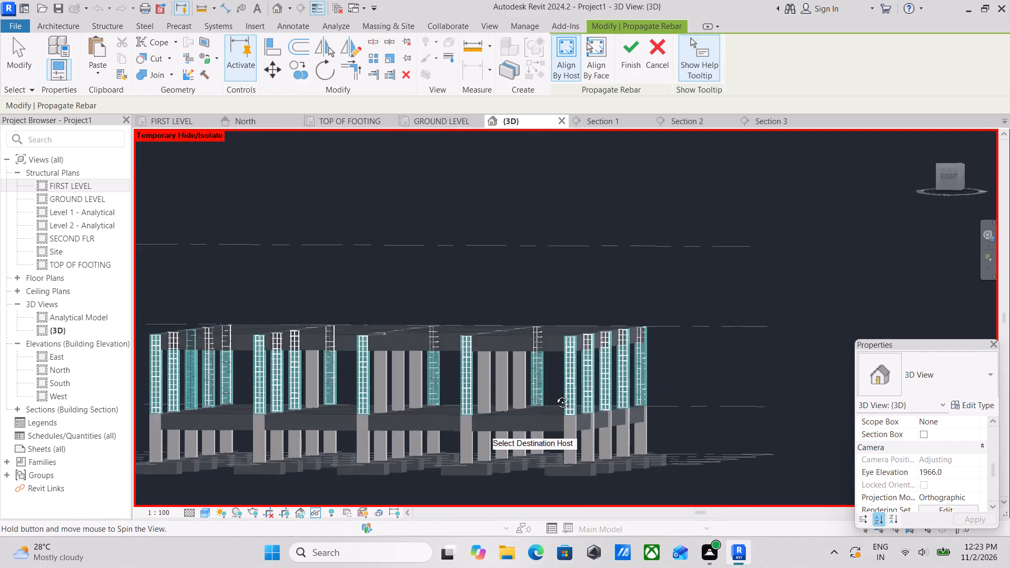
{"action": "middle_click_drag", "start_coordinate": [554, 394], "coordinate": [445, 532], "text": "shift"}
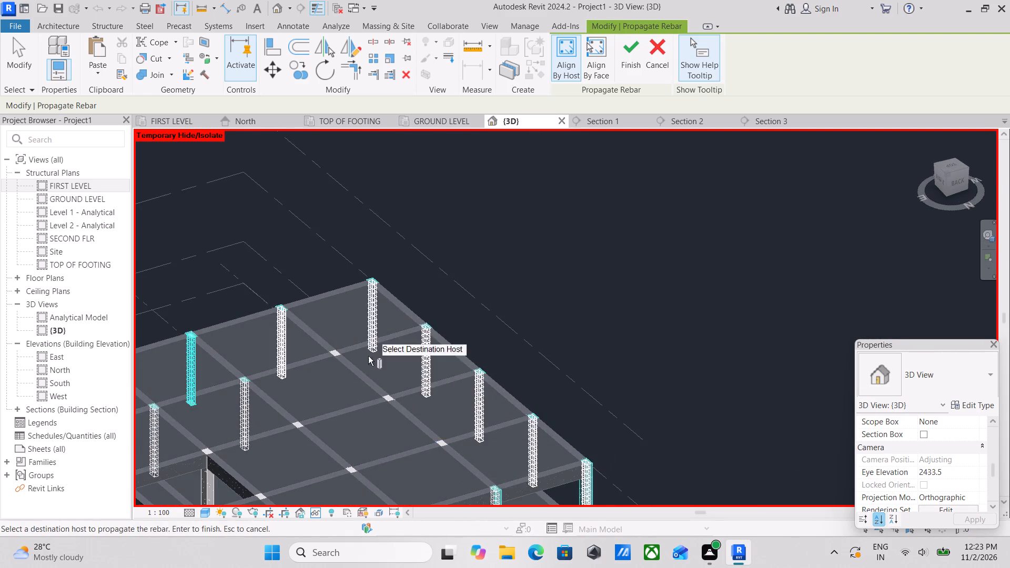
{"action": "scroll", "coordinate": [329, 322], "scroll_direction": "up", "scroll_amount": 7}
{"action": "left_click", "coordinate": [340, 379]}
{"action": "scroll", "coordinate": [344, 373], "scroll_direction": "down", "scroll_amount": 1}
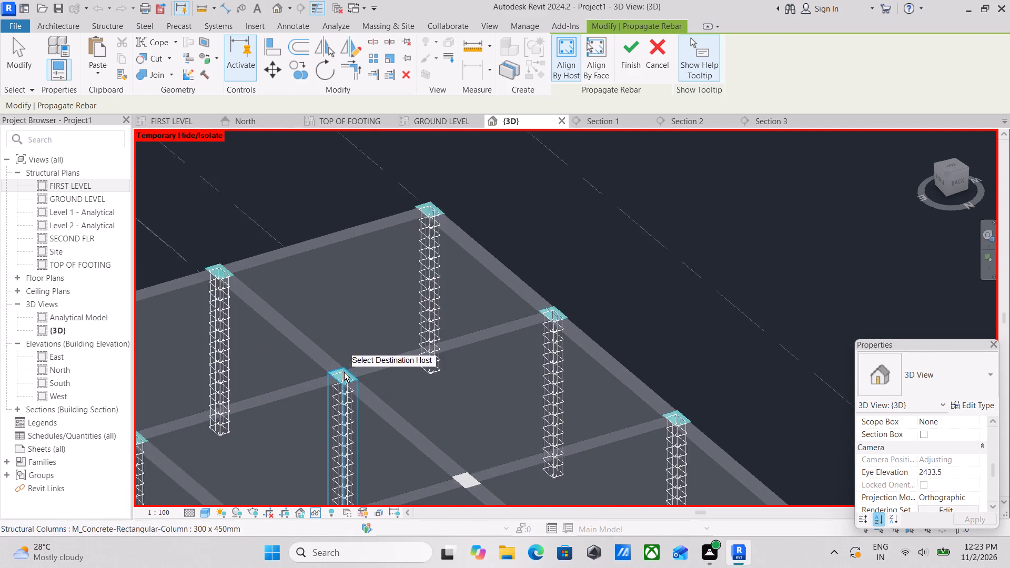
{"action": "scroll", "coordinate": [344, 372], "scroll_direction": "down", "scroll_amount": 2}
{"action": "middle_click_drag", "start_coordinate": [344, 372], "coordinate": [406, 286]}
{"action": "left_click", "coordinate": [502, 362]}
{"action": "scroll", "coordinate": [471, 346], "scroll_direction": "down", "scroll_amount": 1}
{"action": "middle_click_drag", "start_coordinate": [471, 346], "coordinate": [470, 338]}
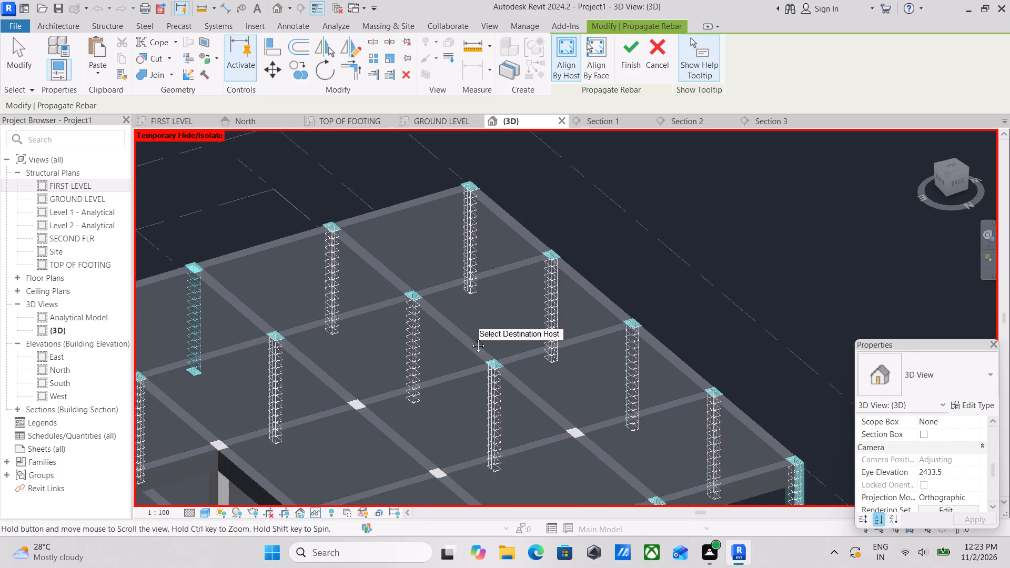
{"action": "middle_click_drag", "start_coordinate": [470, 338], "coordinate": [593, 260]}
{"action": "left_click", "coordinate": [480, 321]}
{"action": "scroll", "coordinate": [313, 356], "scroll_direction": "up", "scroll_amount": 2}
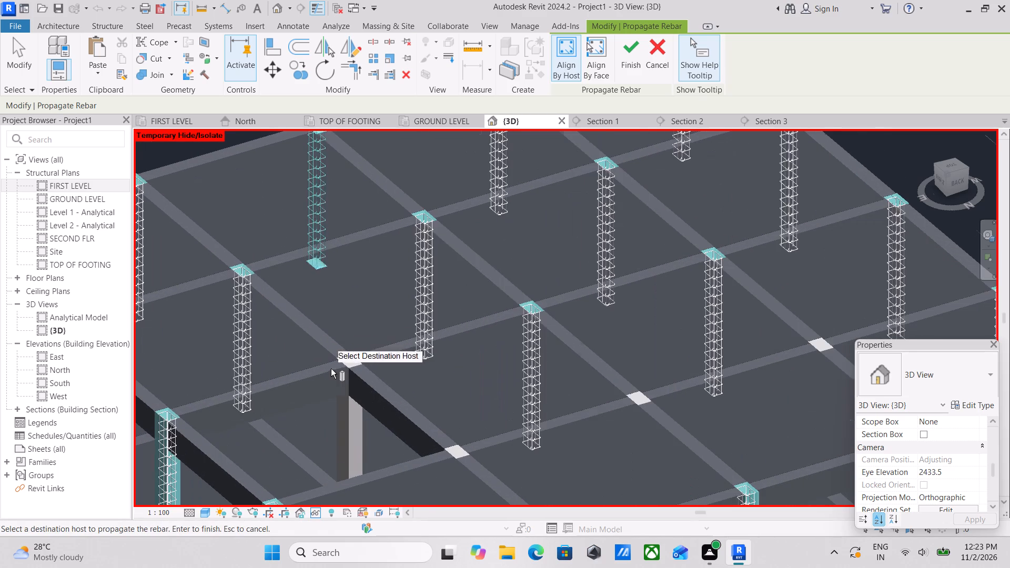
{"action": "left_click", "coordinate": [344, 359]}
Add the three remaining first-level interior columns on grid B, at grids 4, 3 and 2, as propagation hosts.
{"action": "scroll", "coordinate": [313, 391], "scroll_direction": "down", "scroll_amount": 2}
{"action": "middle_click_drag", "start_coordinate": [313, 391], "coordinate": [396, 309]}
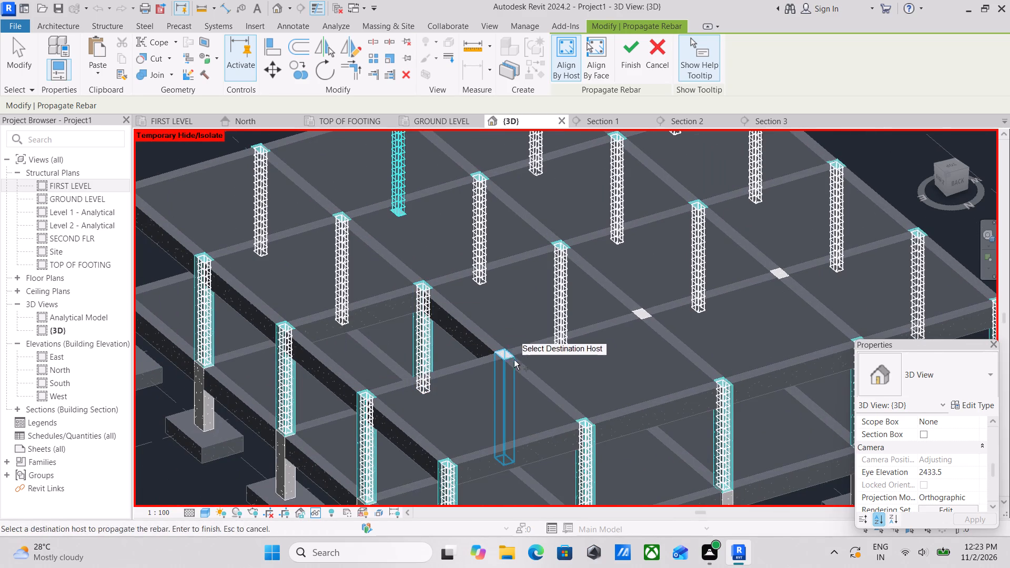
{"action": "left_click", "coordinate": [508, 353]}
{"action": "left_click", "coordinate": [636, 312]}
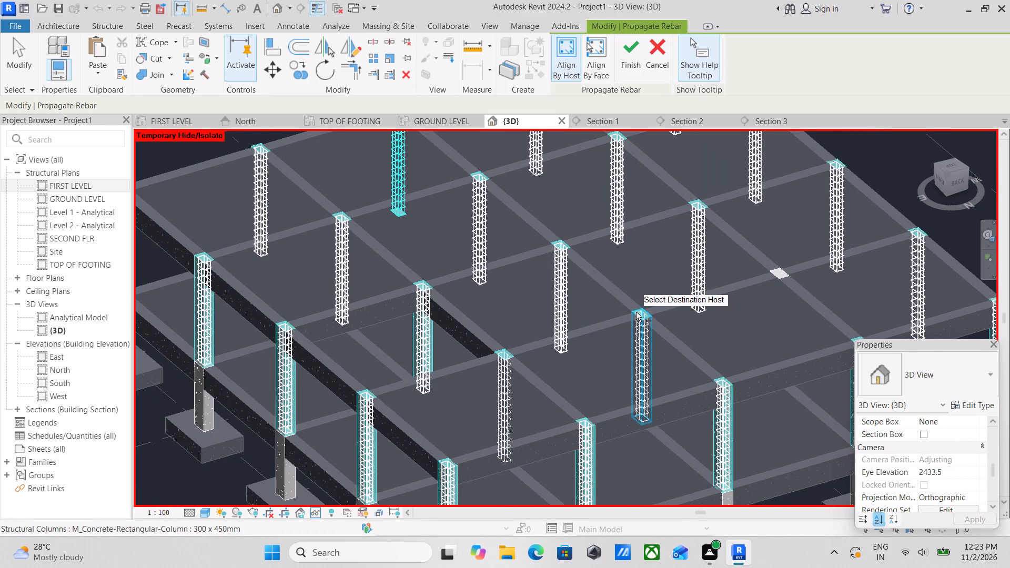
{"action": "left_click", "coordinate": [772, 273]}
Check that every first-level column has been picked as a host, and finish the rebar propagation.
{"action": "scroll", "coordinate": [835, 356], "scroll_direction": "down", "scroll_amount": 3}
{"action": "middle_click_drag", "start_coordinate": [835, 356], "coordinate": [625, 329]}
{"action": "middle_click_drag", "start_coordinate": [459, 349], "coordinate": [466, 469]}
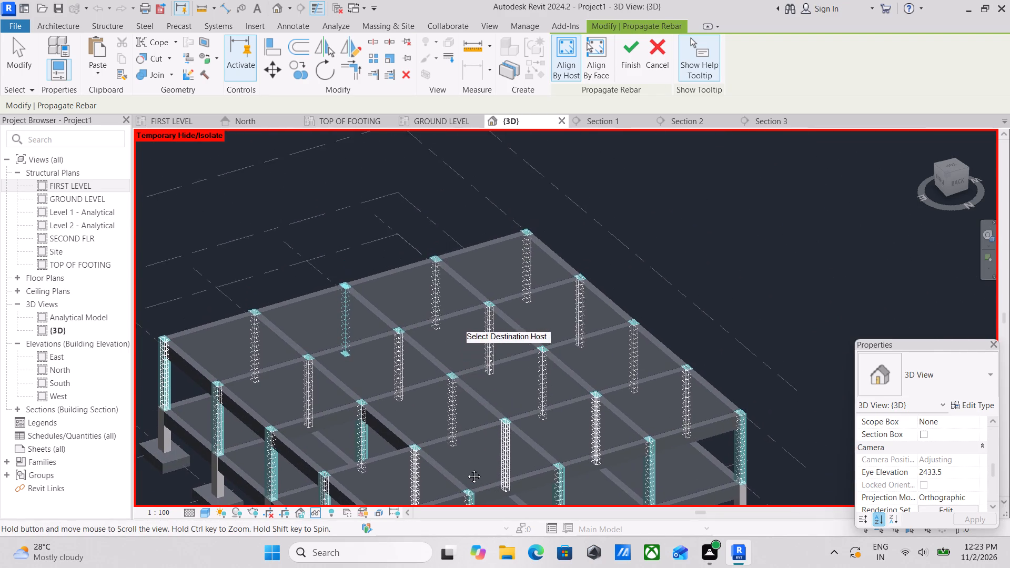
{"action": "middle_click_drag", "start_coordinate": [466, 469], "coordinate": [486, 333]}
{"action": "scroll", "coordinate": [464, 418], "scroll_direction": "down", "scroll_amount": 3}
{"action": "middle_click_drag", "start_coordinate": [466, 392], "coordinate": [559, 496], "text": "shift"}
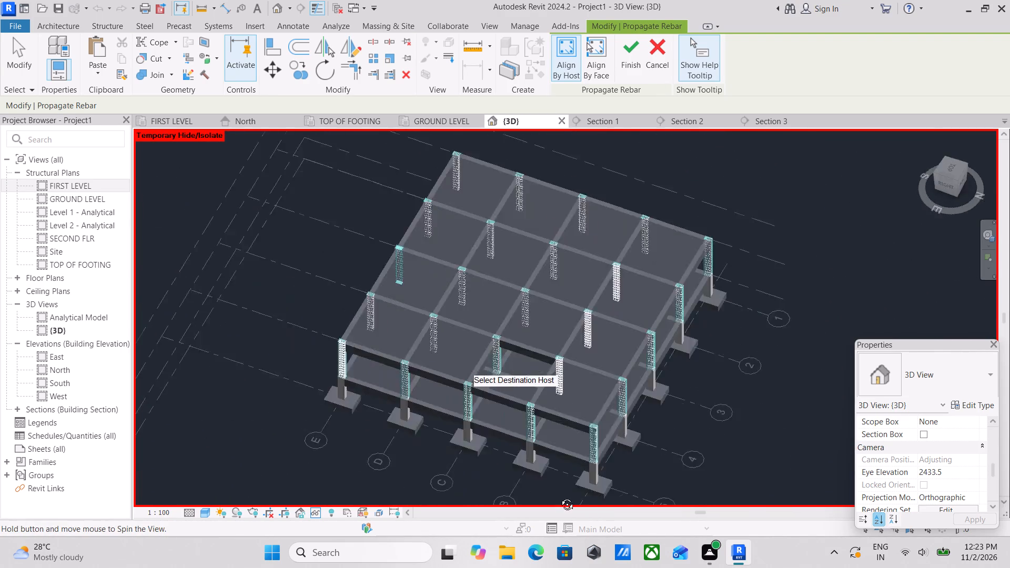
{"action": "middle_click_drag", "start_coordinate": [559, 496], "coordinate": [614, 531], "text": "shift"}
{"action": "middle_click_drag", "start_coordinate": [455, 407], "coordinate": [426, 529], "text": "shift"}
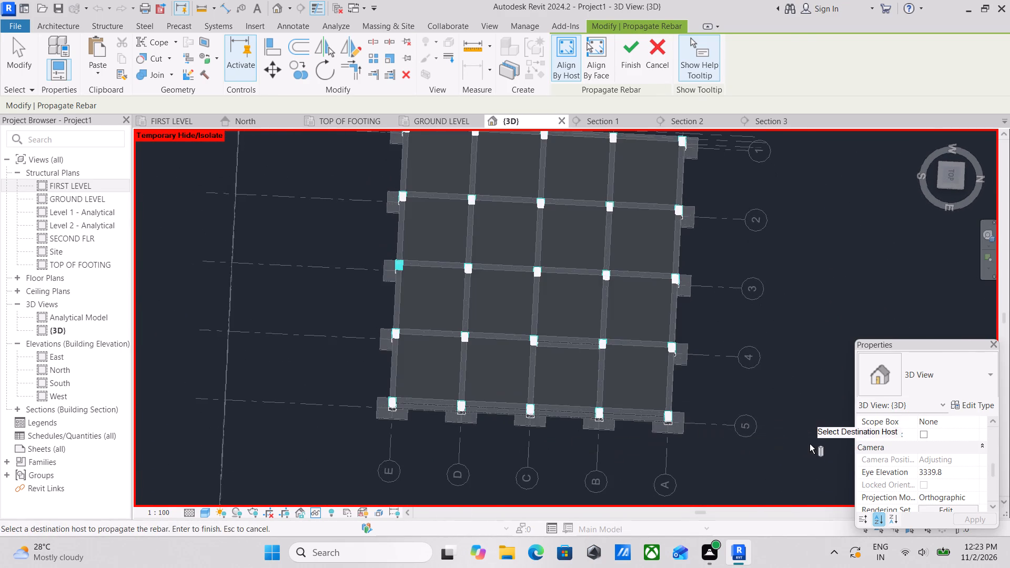
{"action": "middle_click_drag", "start_coordinate": [804, 443], "coordinate": [630, 275], "text": "shift"}
{"action": "middle_click_drag", "start_coordinate": [583, 458], "coordinate": [623, 336]}
{"action": "middle_click_drag", "start_coordinate": [514, 436], "coordinate": [570, 322], "text": "shift"}
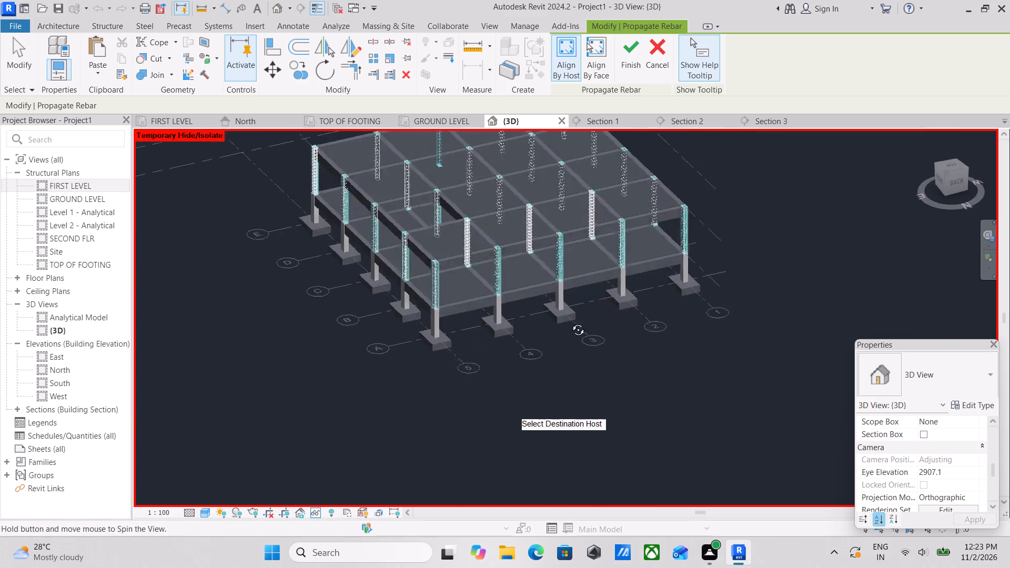
{"action": "middle_click_drag", "start_coordinate": [570, 322], "coordinate": [587, 318], "text": "shift"}
{"action": "middle_click_drag", "start_coordinate": [588, 319], "coordinate": [581, 366]}
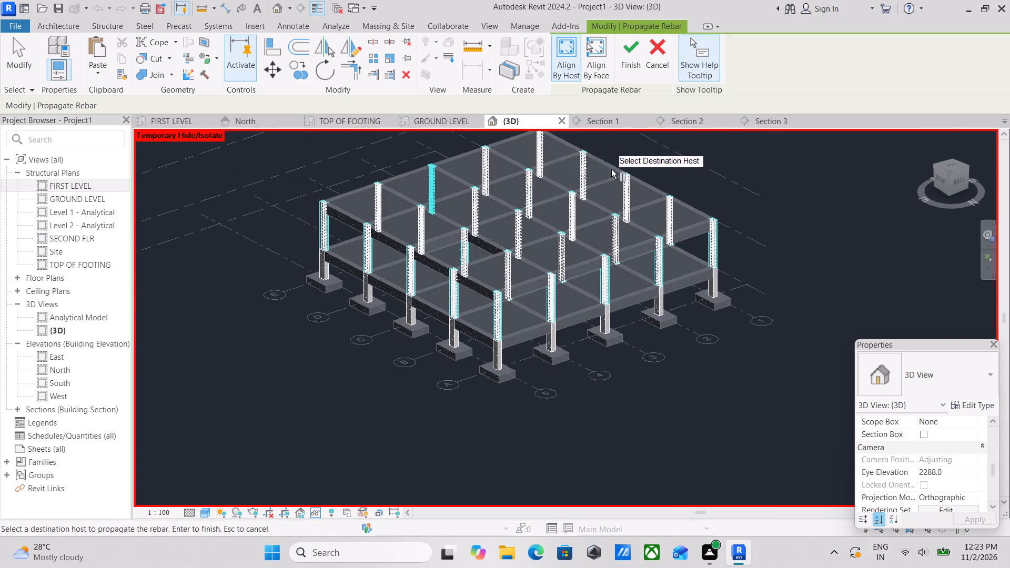
{"action": "left_click", "coordinate": [629, 40]}
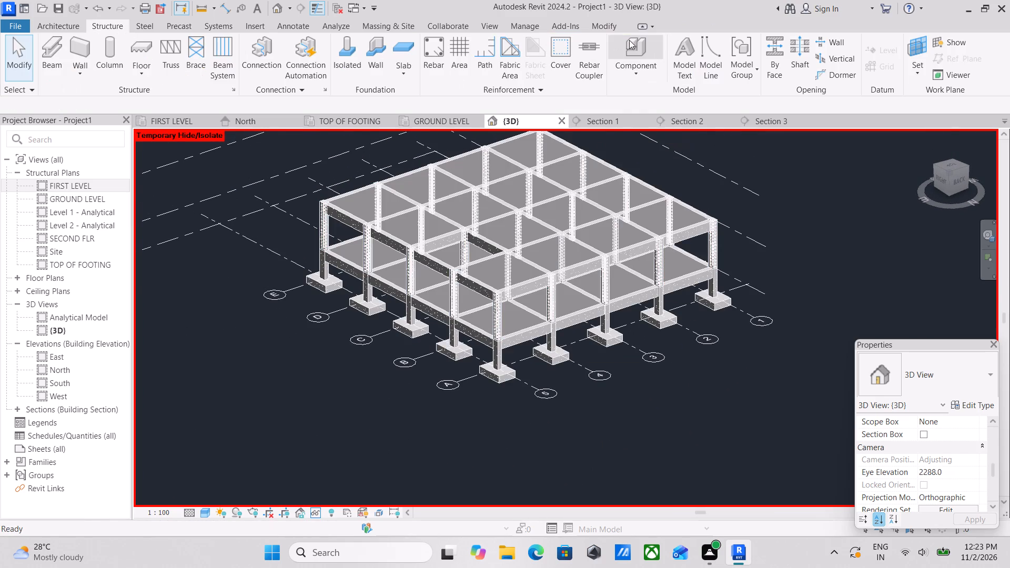
Select all 13M rebar instances from one column's M_T1 ties and temporarily hide them in the 3D view.
{"action": "scroll", "coordinate": [500, 244], "scroll_direction": "up", "scroll_amount": 4}
{"action": "key", "text": "Escape"}
{"action": "scroll", "coordinate": [460, 255], "scroll_direction": "up", "scroll_amount": 5}
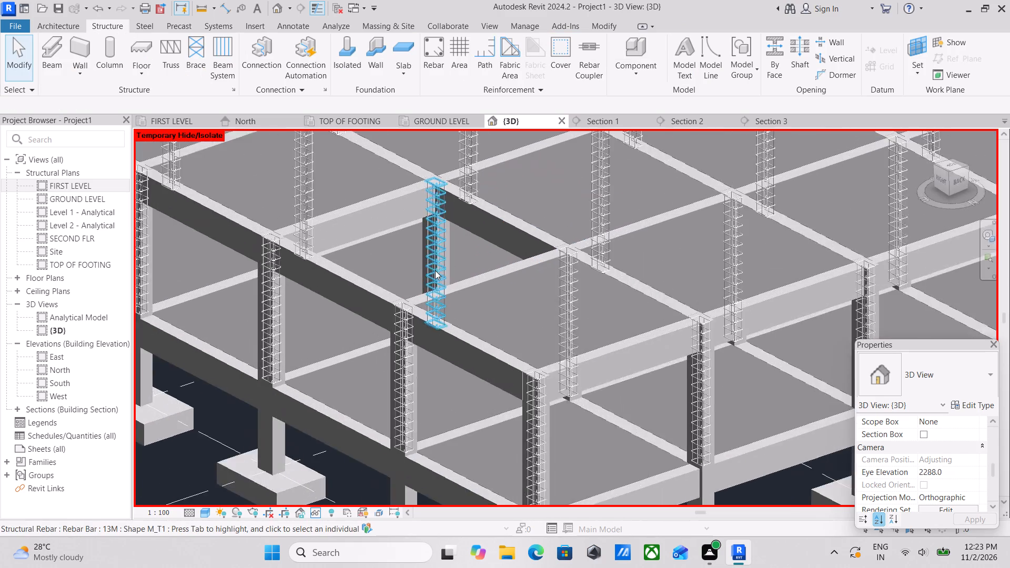
{"action": "scroll", "coordinate": [435, 270], "scroll_direction": "up", "scroll_amount": 2}
{"action": "left_click", "coordinate": [438, 252]}
{"action": "type", "text": "SA"}
{"action": "scroll", "coordinate": [438, 252], "scroll_direction": "down", "scroll_amount": 4}
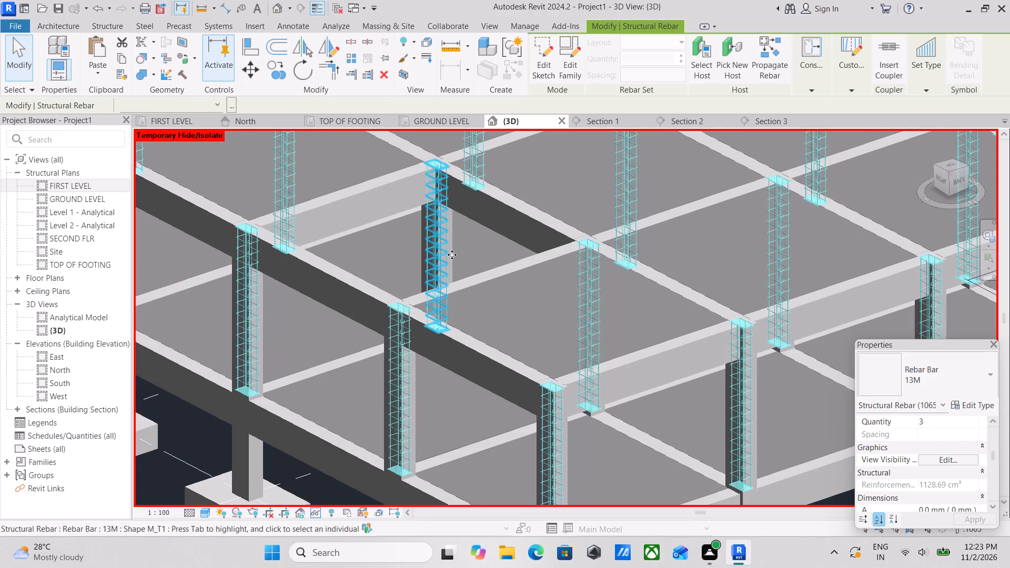
{"action": "type", "text": "HH"}
{"action": "scroll", "coordinate": [452, 255], "scroll_direction": "down", "scroll_amount": 7}
{"action": "key", "text": "Escape"}
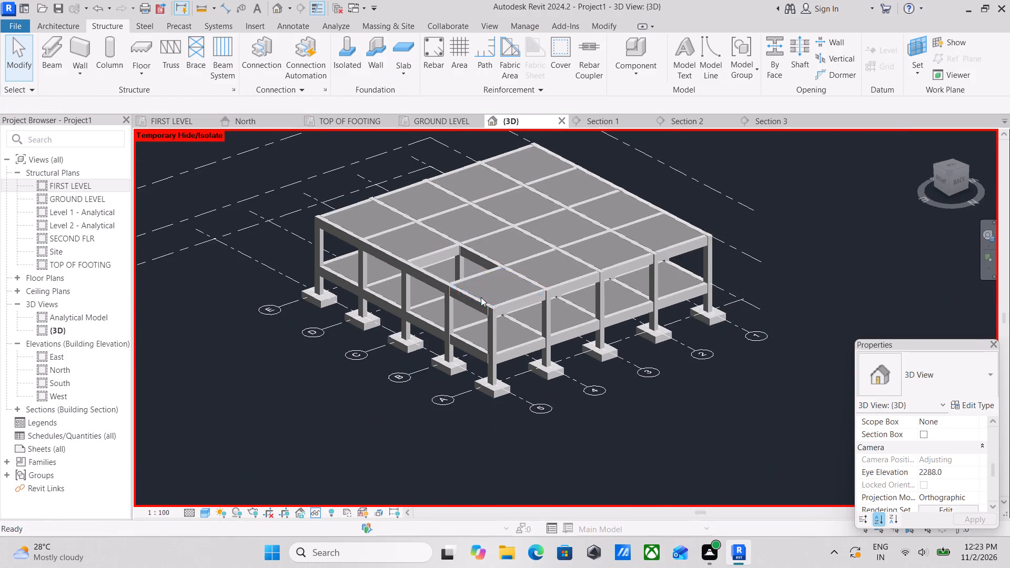
Orient the 3D view to the Back face with the level lines and the whole frame in sight.
{"action": "scroll", "coordinate": [481, 293], "scroll_direction": "down", "scroll_amount": 3}
{"action": "left_click", "coordinate": [958, 181]}
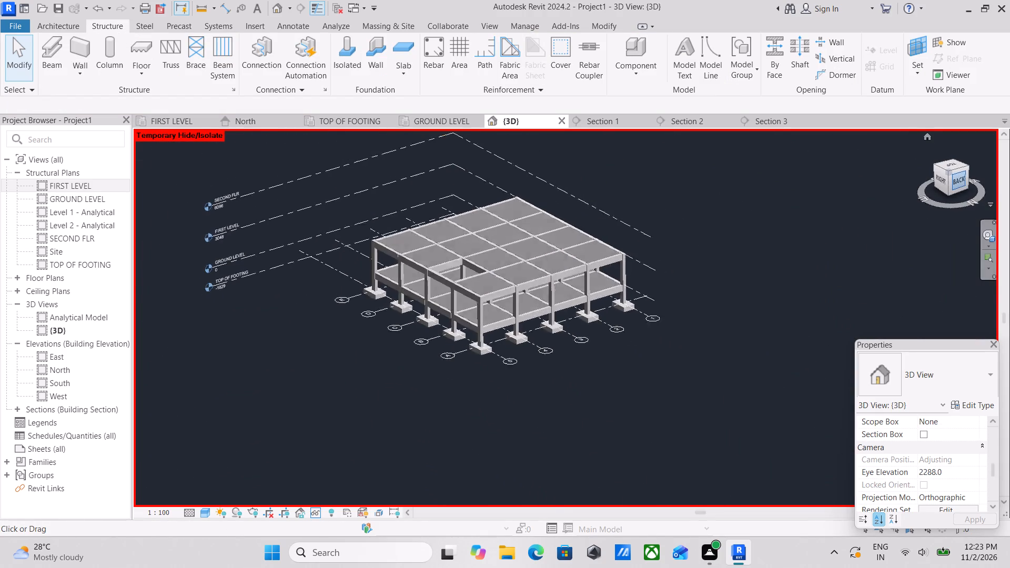
{"action": "scroll", "coordinate": [536, 338], "scroll_direction": "up", "scroll_amount": 7}
{"action": "middle_click_drag", "start_coordinate": [559, 356], "coordinate": [515, 261]}
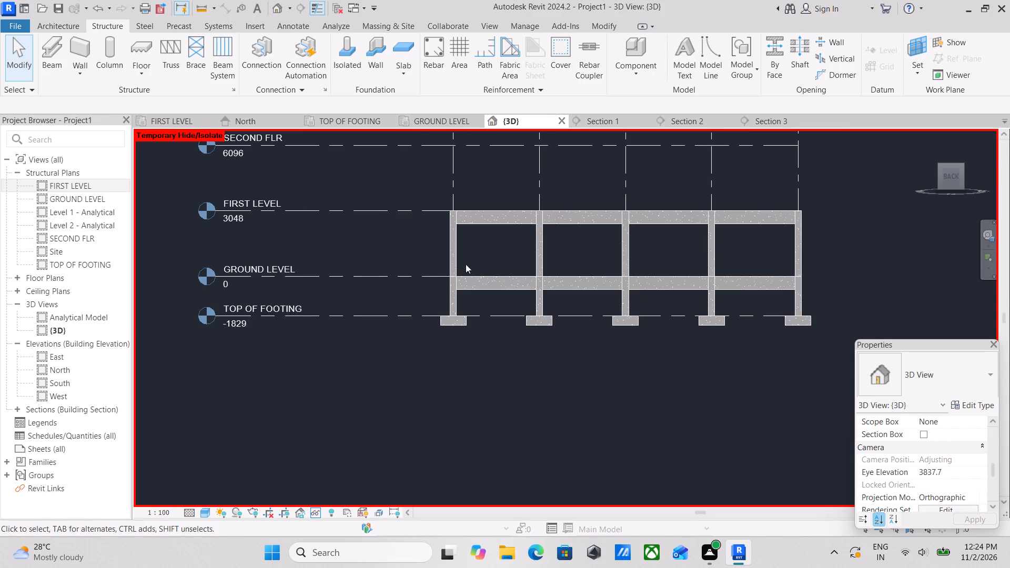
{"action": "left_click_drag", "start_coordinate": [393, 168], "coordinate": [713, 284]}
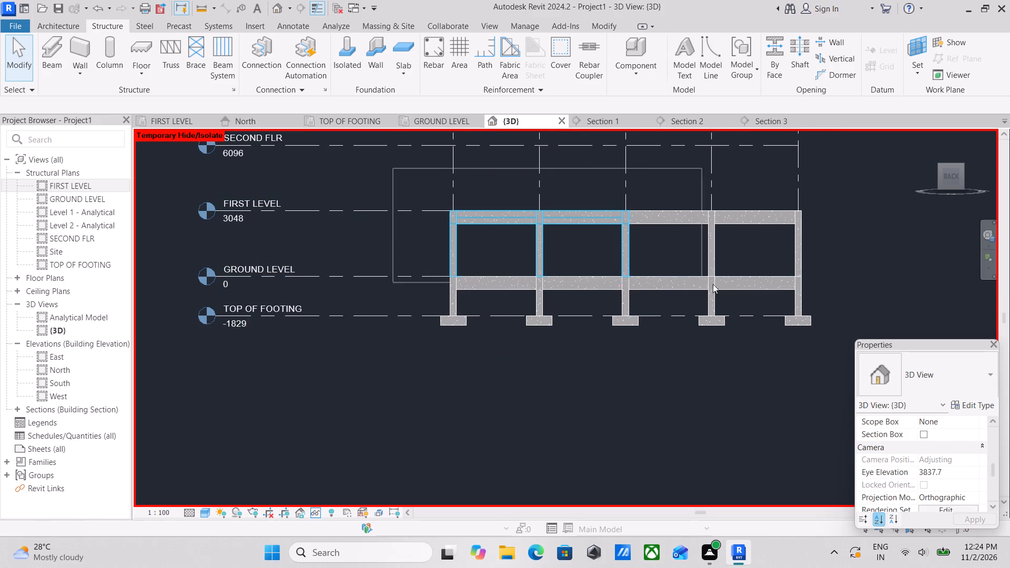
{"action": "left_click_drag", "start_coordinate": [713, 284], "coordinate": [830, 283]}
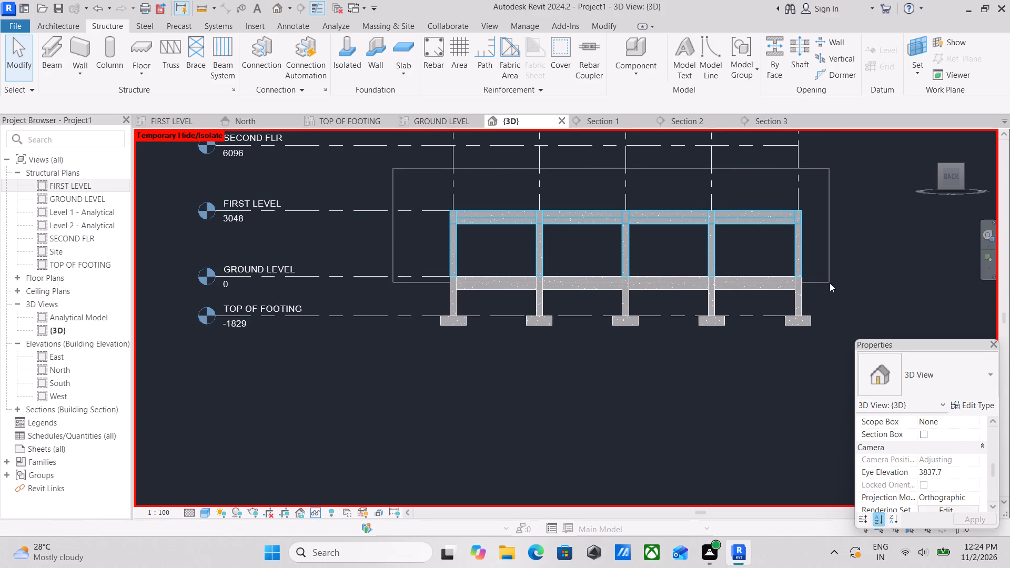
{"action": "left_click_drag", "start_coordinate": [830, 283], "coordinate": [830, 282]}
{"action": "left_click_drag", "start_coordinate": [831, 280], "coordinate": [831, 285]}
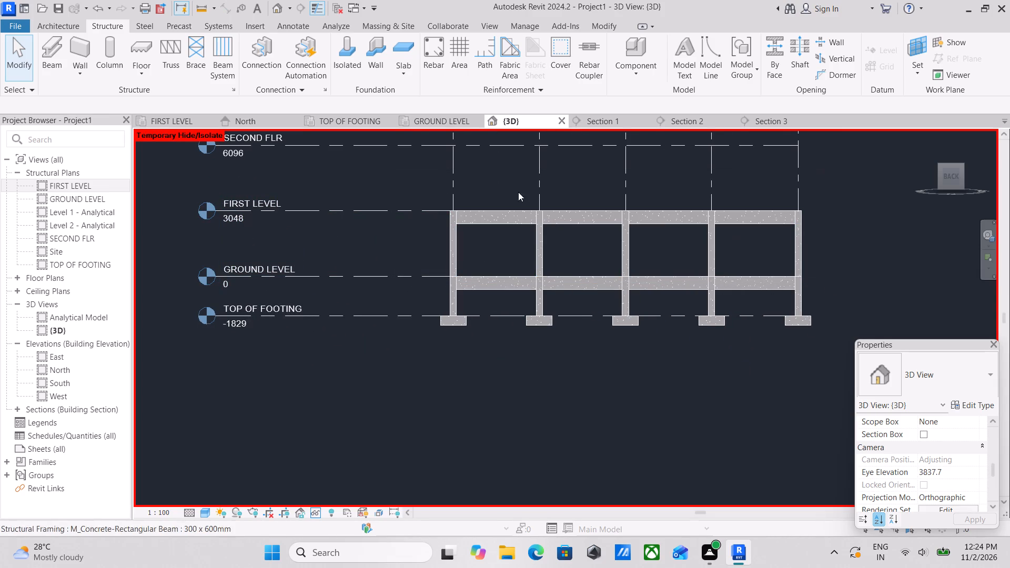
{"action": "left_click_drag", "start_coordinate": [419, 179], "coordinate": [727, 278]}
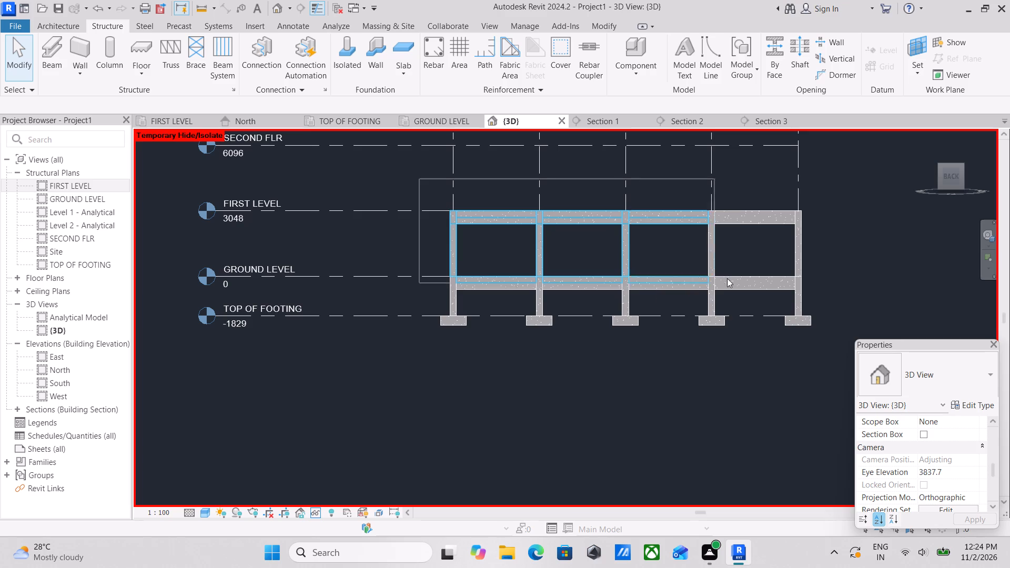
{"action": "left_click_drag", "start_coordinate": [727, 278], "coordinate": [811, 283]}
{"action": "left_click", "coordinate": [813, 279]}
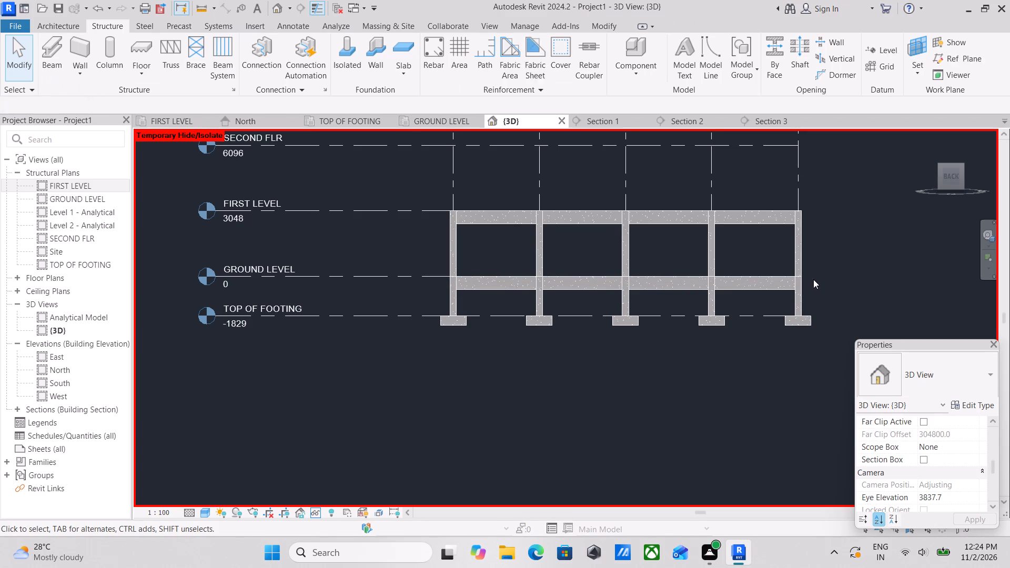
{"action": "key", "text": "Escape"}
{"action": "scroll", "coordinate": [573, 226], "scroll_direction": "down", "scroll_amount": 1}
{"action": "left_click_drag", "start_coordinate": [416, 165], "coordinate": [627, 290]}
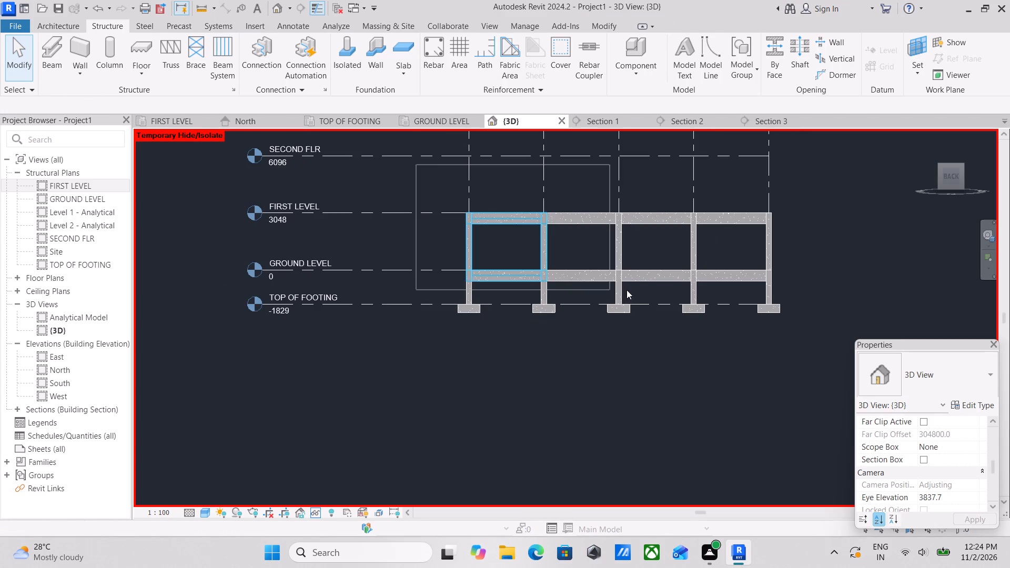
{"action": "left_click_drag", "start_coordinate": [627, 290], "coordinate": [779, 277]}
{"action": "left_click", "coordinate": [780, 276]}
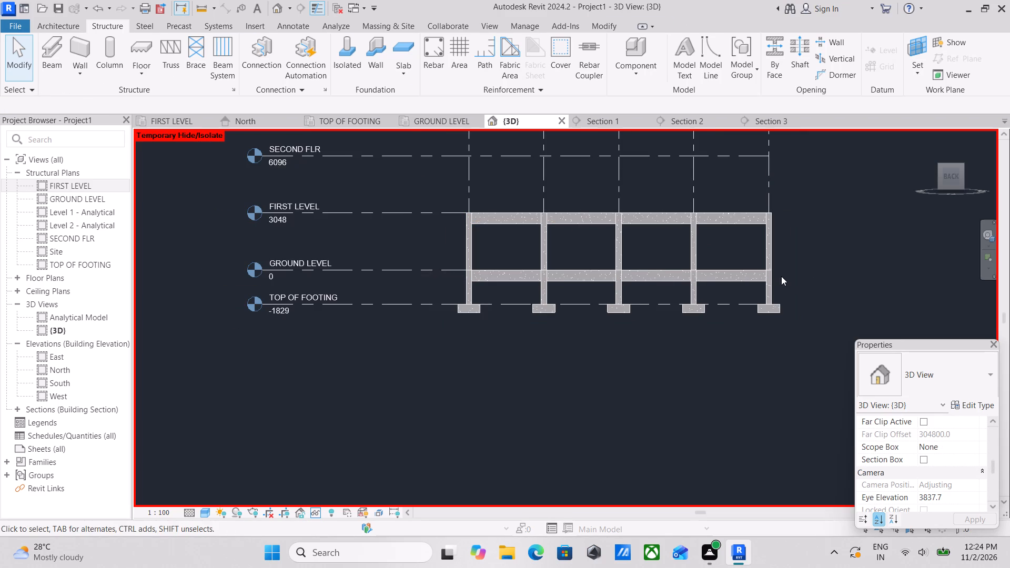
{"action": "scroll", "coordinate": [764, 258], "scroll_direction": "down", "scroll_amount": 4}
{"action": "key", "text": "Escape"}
Copy all columns, beams and slabs between GROUND LEVEL and FIRST LEVEL and paste them aligned to the SECOND FLR level.
{"action": "scroll", "coordinate": [663, 270], "scroll_direction": "up", "scroll_amount": 4}
{"action": "middle_click_drag", "start_coordinate": [661, 270], "coordinate": [583, 291]}
{"action": "scroll", "coordinate": [570, 294], "scroll_direction": "up", "scroll_amount": 1}
{"action": "scroll", "coordinate": [606, 282], "scroll_direction": "down", "scroll_amount": 2}
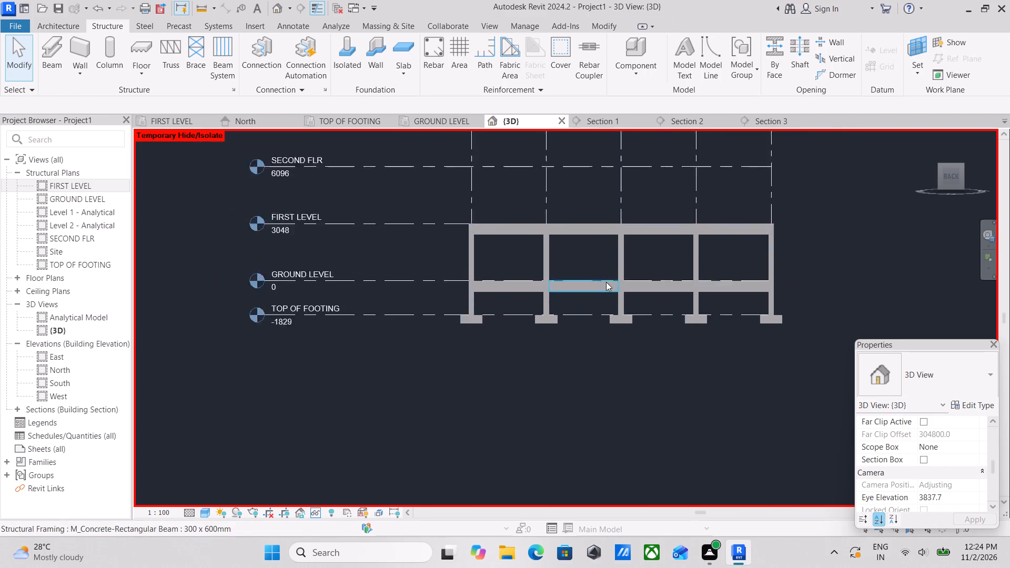
{"action": "scroll", "coordinate": [606, 282], "scroll_direction": "down", "scroll_amount": 1}
{"action": "middle_click_drag", "start_coordinate": [603, 281], "coordinate": [522, 286]}
{"action": "scroll", "coordinate": [466, 253], "scroll_direction": "up", "scroll_amount": 4}
{"action": "left_click_drag", "start_coordinate": [350, 200], "coordinate": [453, 259]}
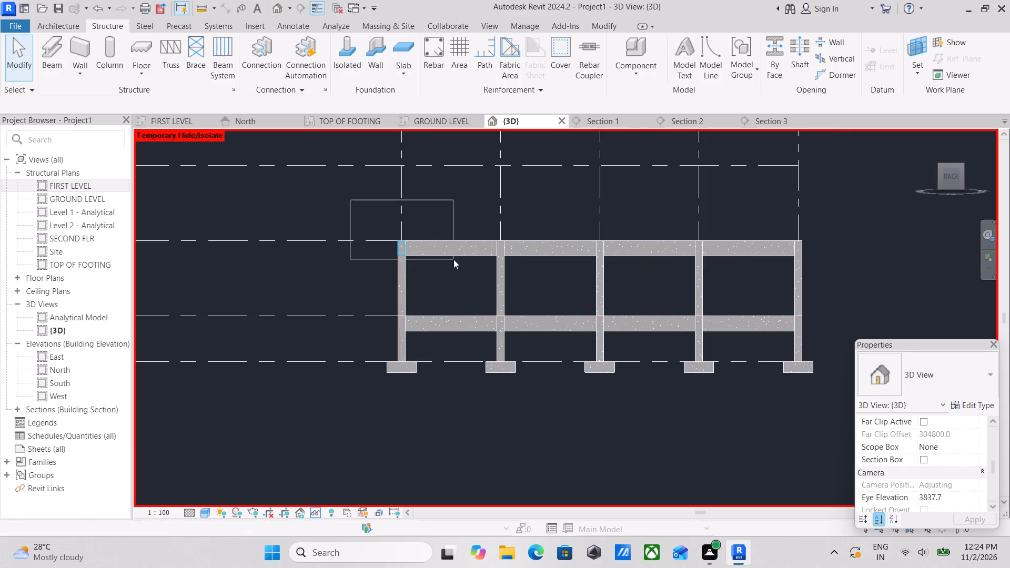
{"action": "left_click_drag", "start_coordinate": [453, 259], "coordinate": [850, 324]}
{"action": "scroll", "coordinate": [468, 278], "scroll_direction": "down", "scroll_amount": 2}
{"action": "middle_click_drag", "start_coordinate": [468, 278], "coordinate": [611, 284]}
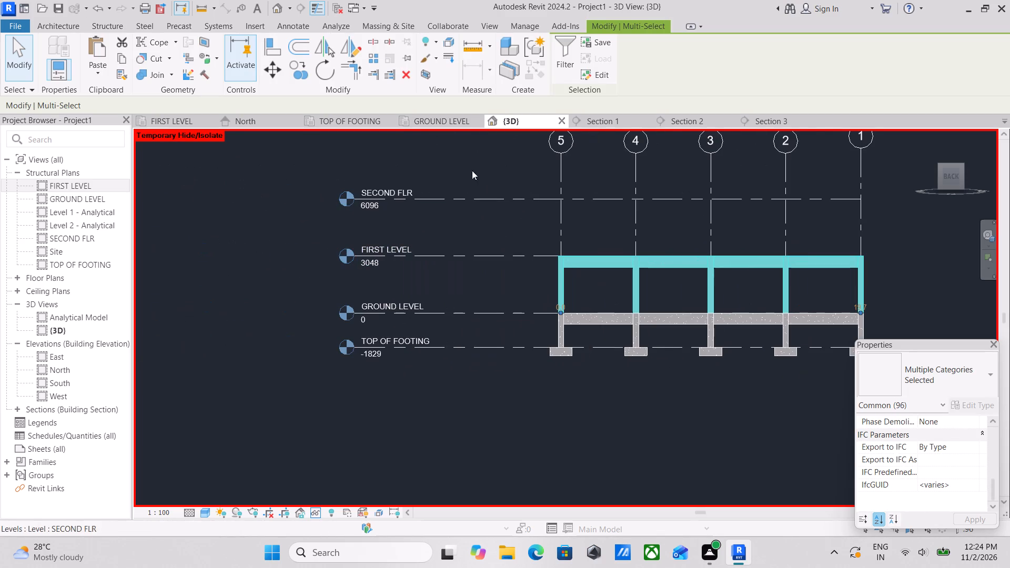
{"action": "left_click", "coordinate": [122, 56]}
{"action": "left_click", "coordinate": [100, 72]}
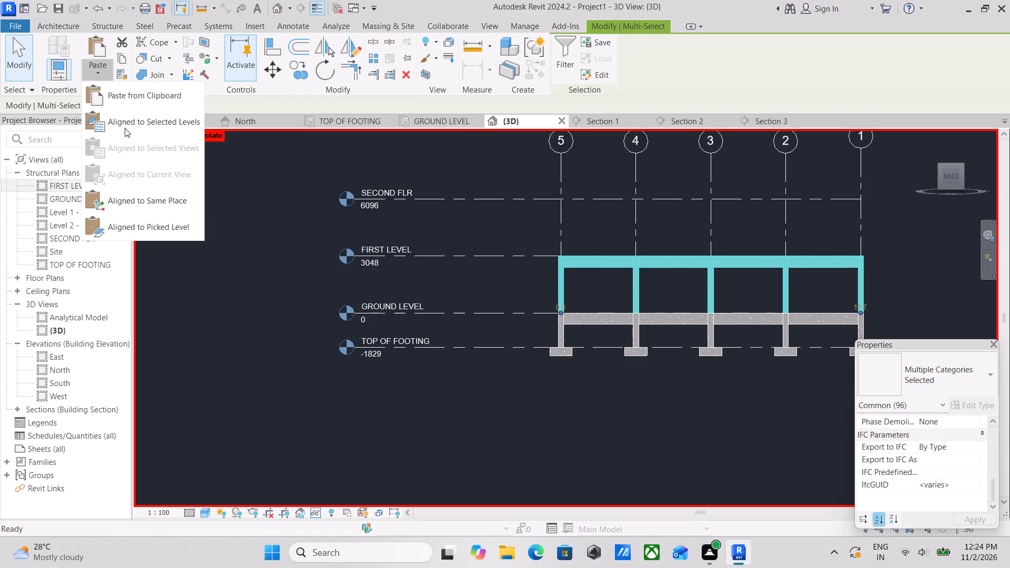
{"action": "left_click", "coordinate": [125, 127]}
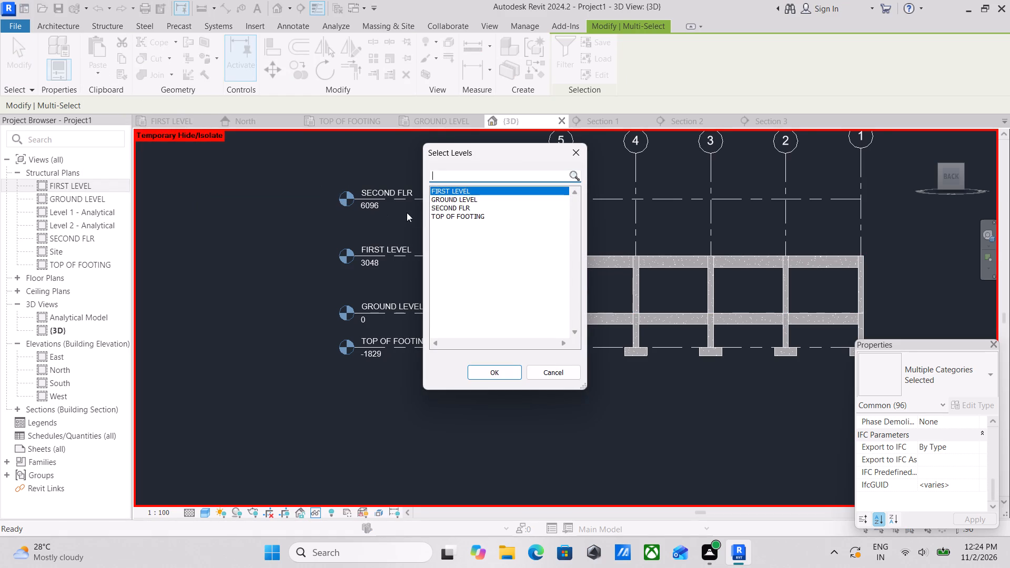
{"action": "left_click", "coordinate": [431, 209]}
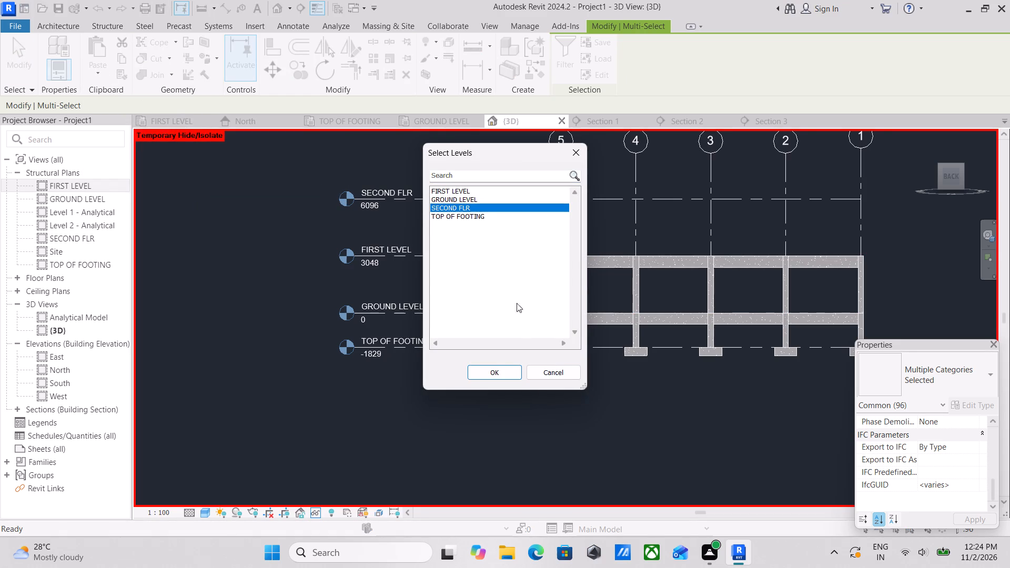
{"action": "left_click", "coordinate": [491, 372]}
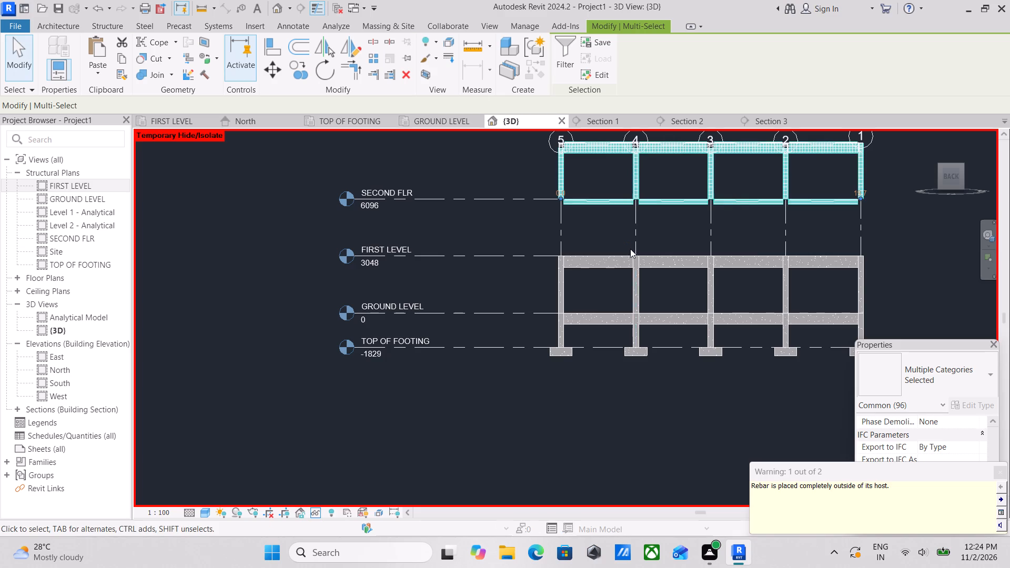
{"action": "scroll", "coordinate": [632, 253], "scroll_direction": "down", "scroll_amount": 2}
{"action": "middle_click_drag", "start_coordinate": [632, 255], "coordinate": [617, 302]}
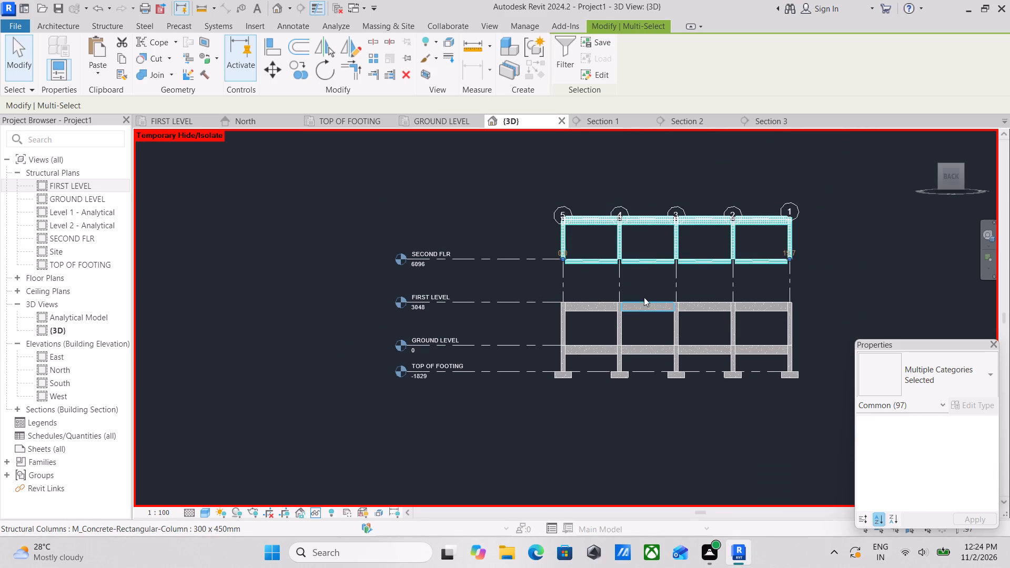
{"action": "scroll", "coordinate": [651, 299], "scroll_direction": "up", "scroll_amount": 2}
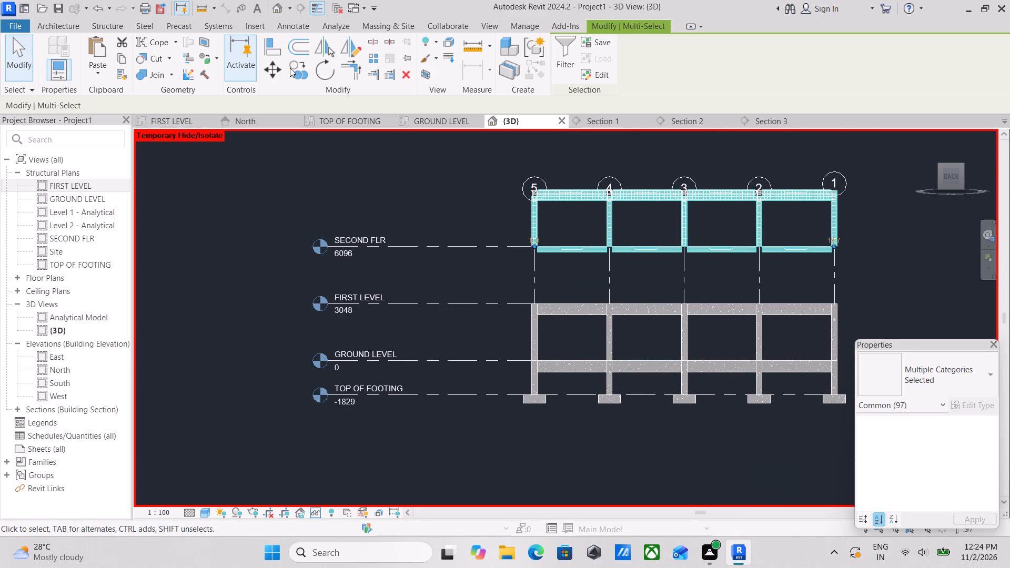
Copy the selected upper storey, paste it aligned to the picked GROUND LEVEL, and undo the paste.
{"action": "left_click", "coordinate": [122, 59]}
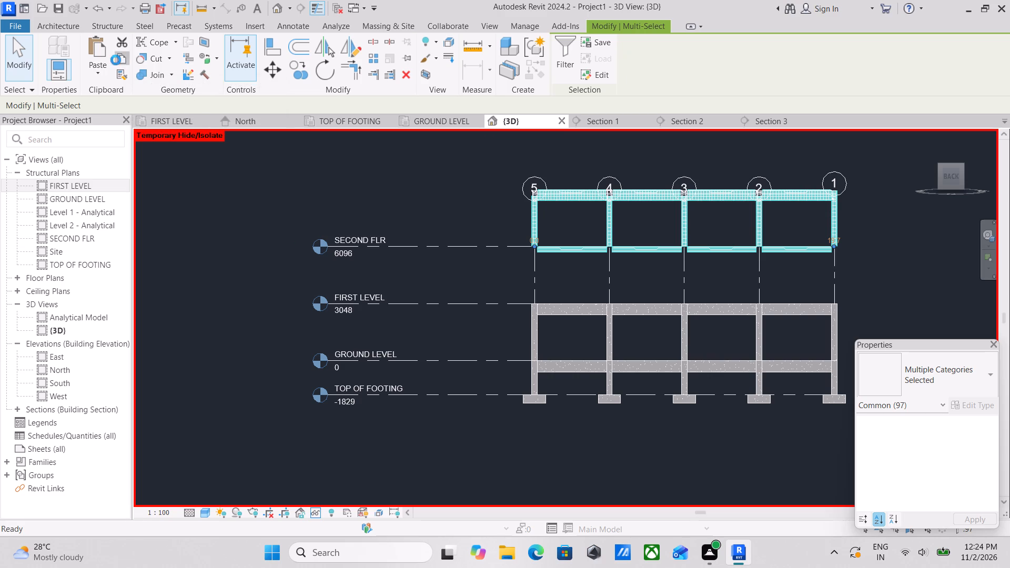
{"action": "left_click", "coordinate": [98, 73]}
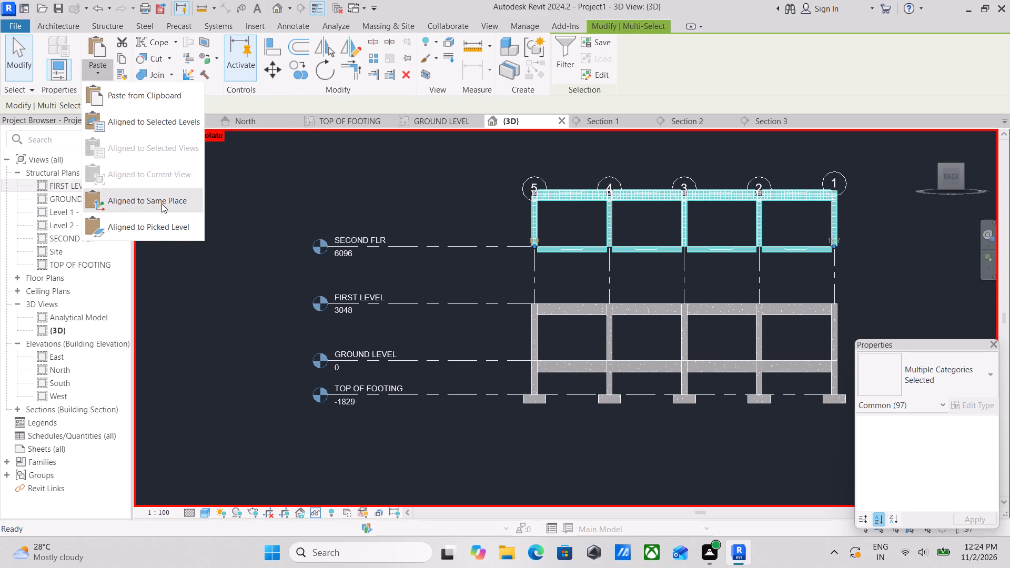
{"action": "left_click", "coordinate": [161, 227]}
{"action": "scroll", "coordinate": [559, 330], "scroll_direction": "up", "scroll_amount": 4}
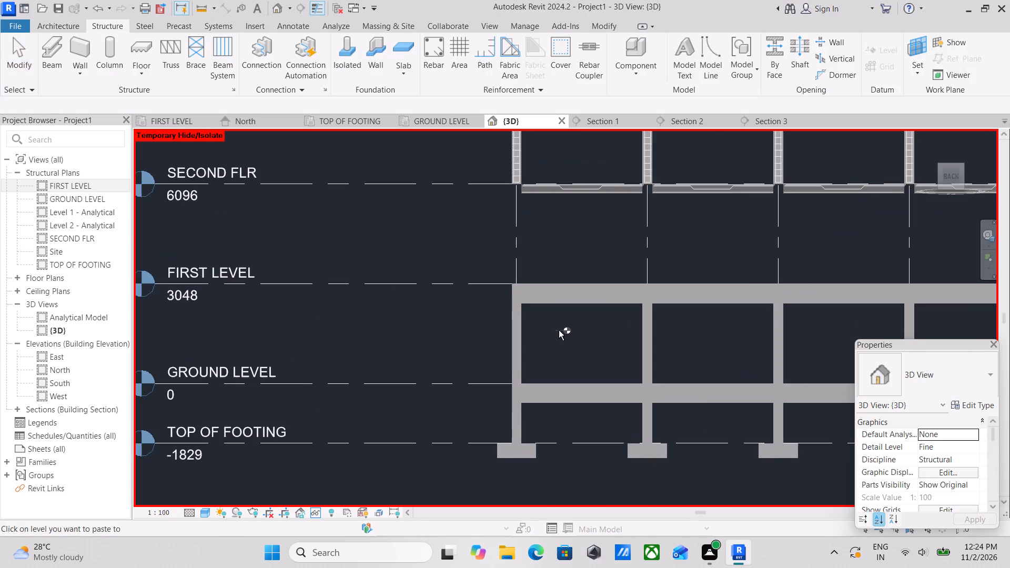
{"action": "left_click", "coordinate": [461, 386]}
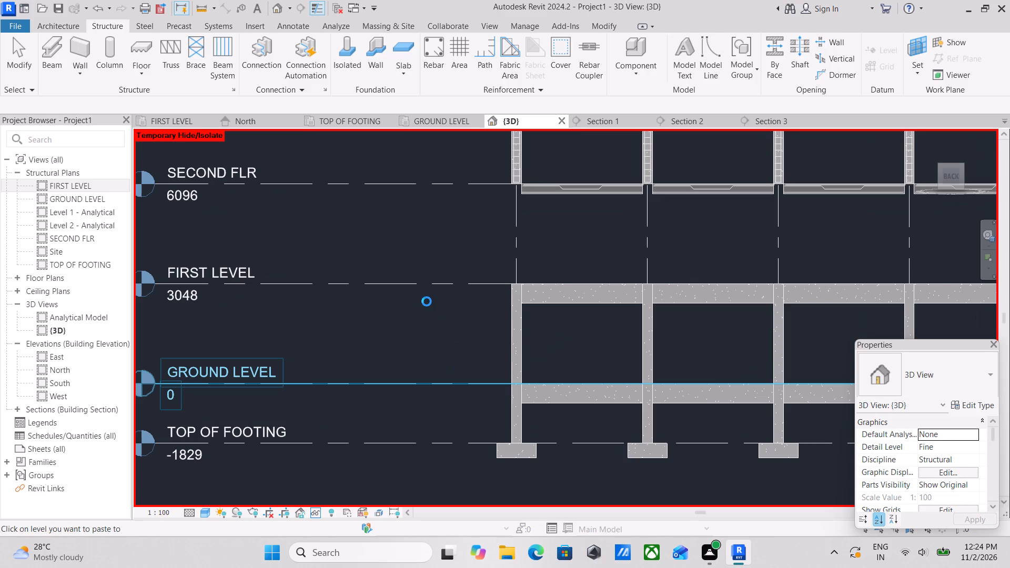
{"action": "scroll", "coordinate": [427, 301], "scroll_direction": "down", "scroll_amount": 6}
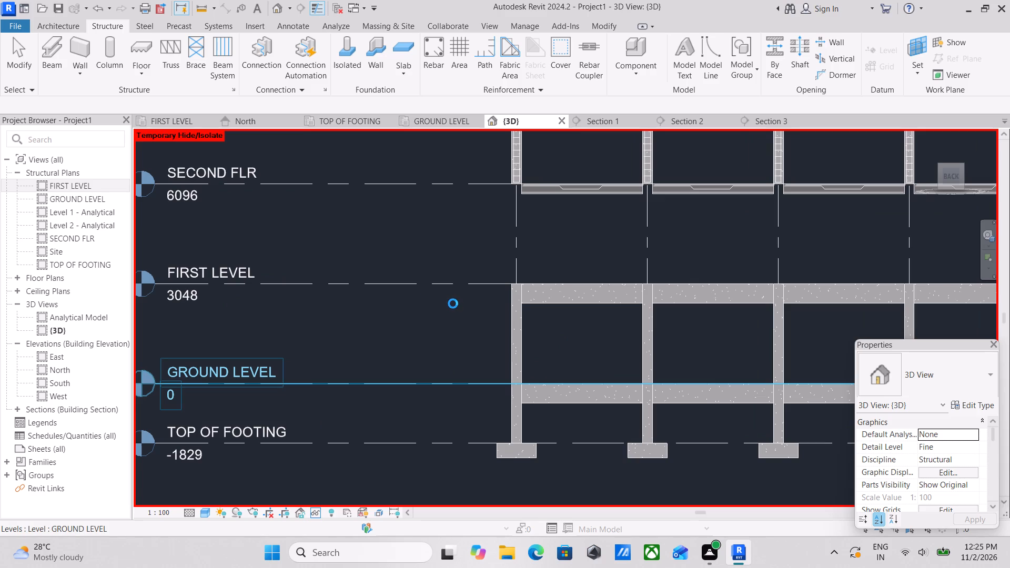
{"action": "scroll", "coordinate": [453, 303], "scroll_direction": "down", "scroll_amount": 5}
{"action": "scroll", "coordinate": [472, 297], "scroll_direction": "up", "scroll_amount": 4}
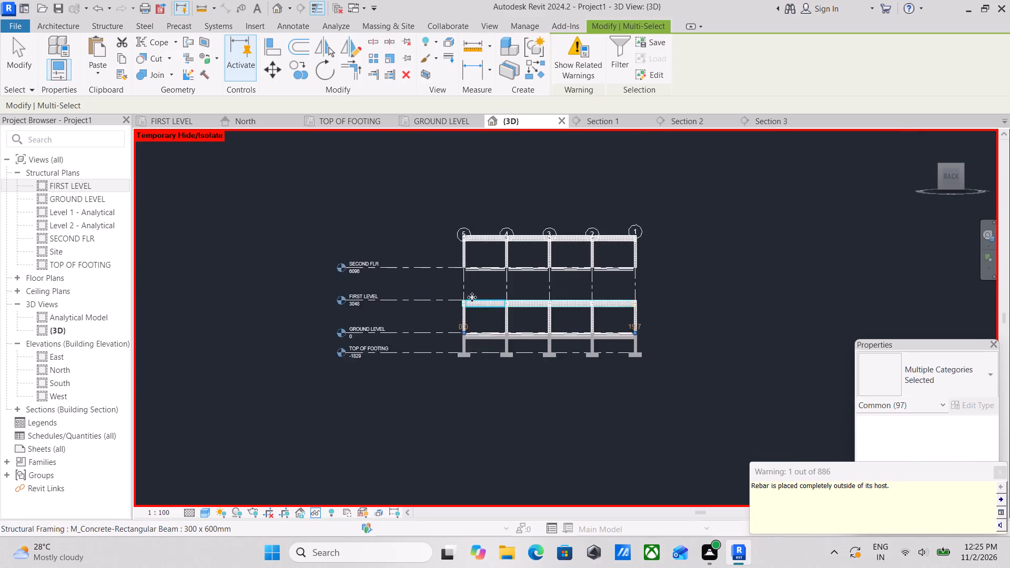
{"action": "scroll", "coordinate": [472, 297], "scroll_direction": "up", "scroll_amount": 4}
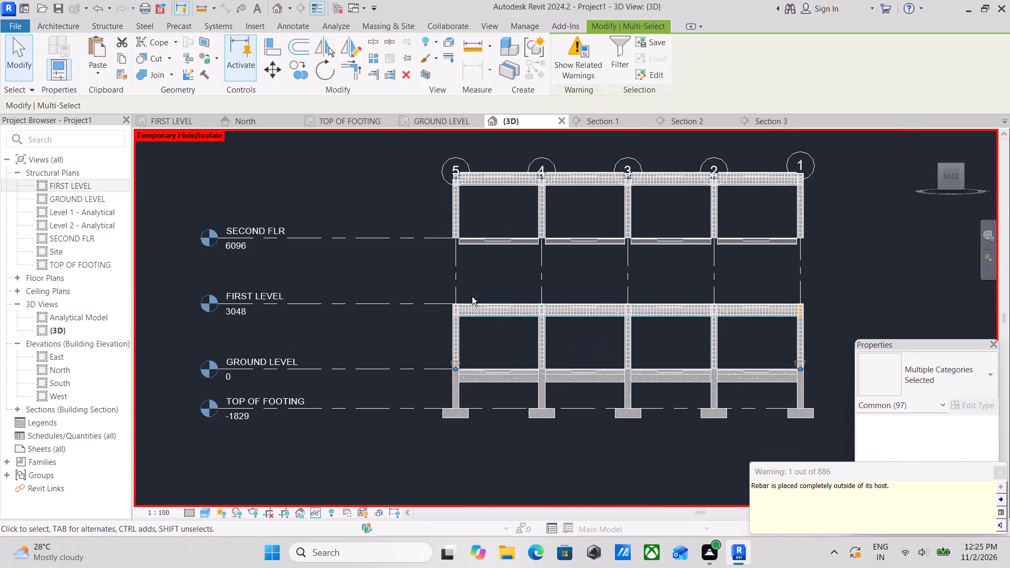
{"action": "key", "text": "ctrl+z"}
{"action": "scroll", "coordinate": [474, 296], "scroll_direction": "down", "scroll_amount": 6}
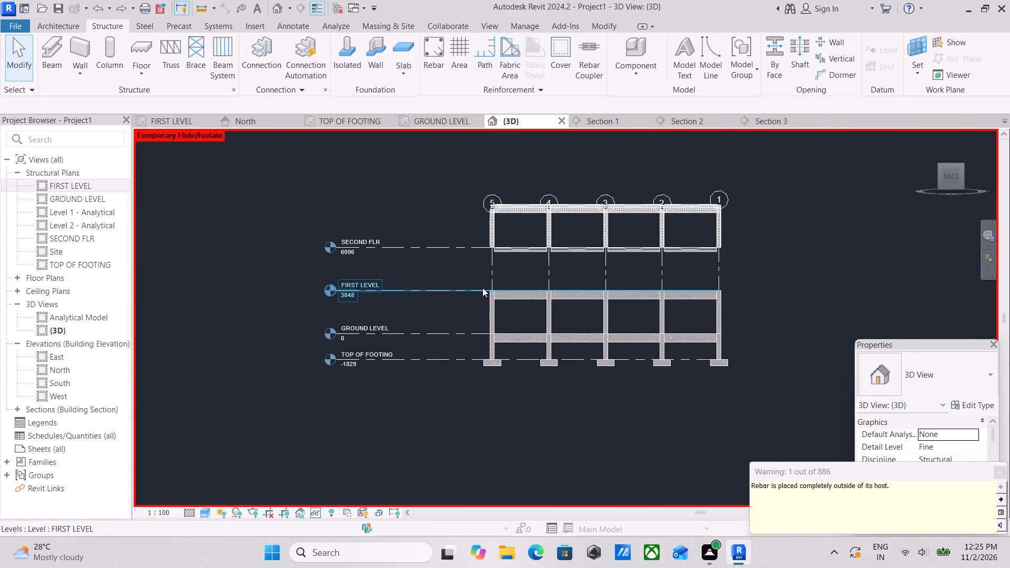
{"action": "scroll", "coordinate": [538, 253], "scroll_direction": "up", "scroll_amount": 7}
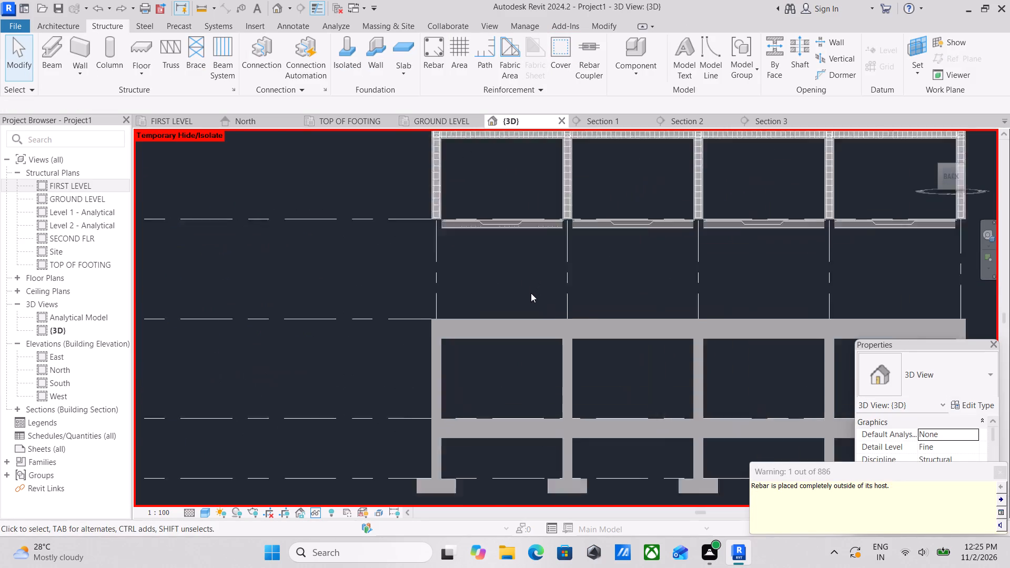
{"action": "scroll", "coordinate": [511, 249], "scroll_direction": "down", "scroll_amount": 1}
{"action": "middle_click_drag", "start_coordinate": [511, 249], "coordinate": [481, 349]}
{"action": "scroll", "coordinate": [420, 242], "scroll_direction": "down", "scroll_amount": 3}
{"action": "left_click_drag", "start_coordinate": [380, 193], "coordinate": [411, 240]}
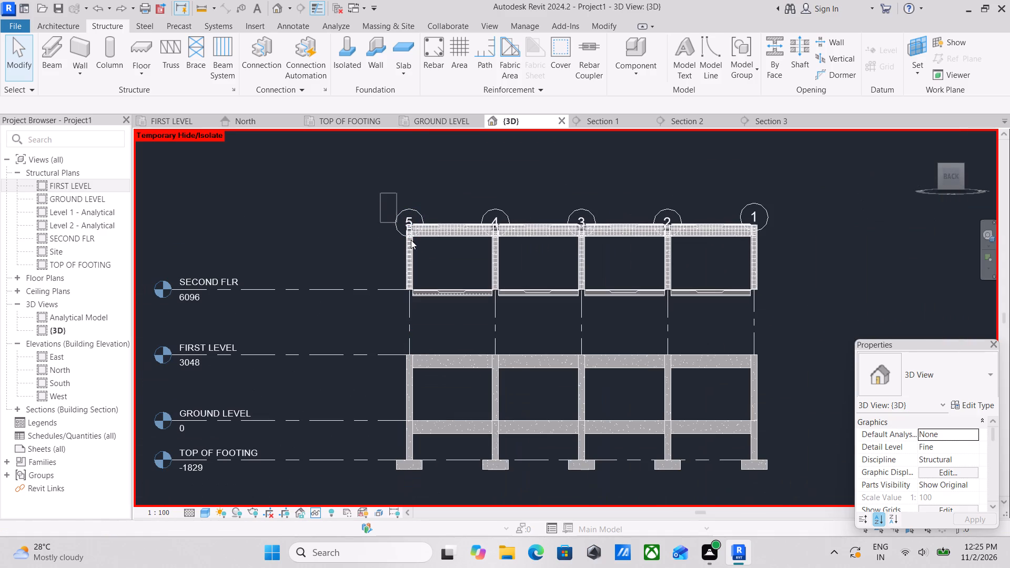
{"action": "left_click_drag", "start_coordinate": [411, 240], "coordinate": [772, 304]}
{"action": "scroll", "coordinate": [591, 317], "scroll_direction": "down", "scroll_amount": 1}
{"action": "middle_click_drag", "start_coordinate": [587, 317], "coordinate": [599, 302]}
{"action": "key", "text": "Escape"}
Examine the slab rebar at the base of the copied storey in an orbited 3D view and return to the Back face.
{"action": "scroll", "coordinate": [585, 298], "scroll_direction": "up", "scroll_amount": 3}
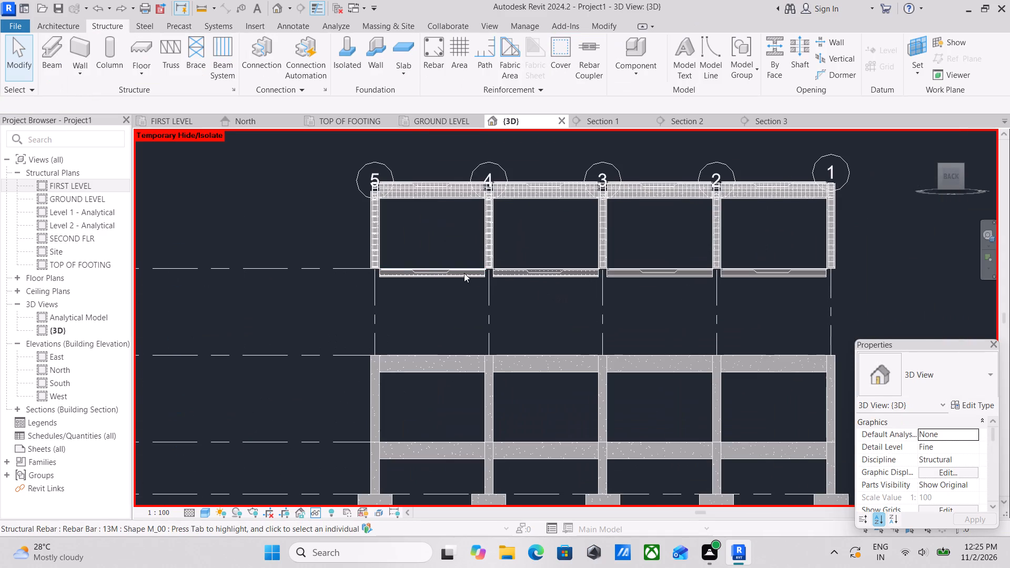
{"action": "left_click", "coordinate": [464, 273]}
{"action": "scroll", "coordinate": [480, 354], "scroll_direction": "down", "scroll_amount": 3}
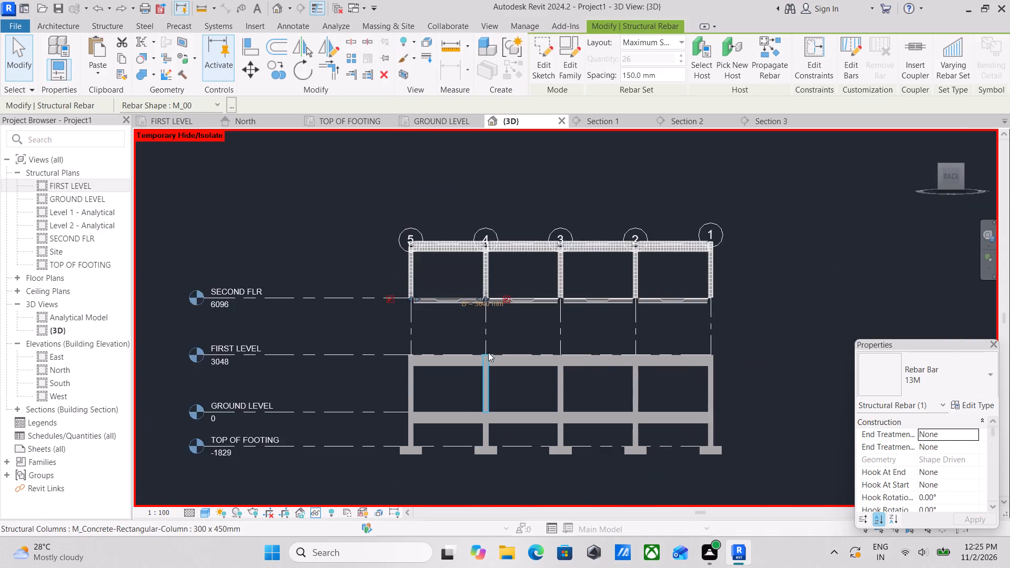
{"action": "scroll", "coordinate": [488, 352], "scroll_direction": "down", "scroll_amount": 2}
{"action": "middle_click_drag", "start_coordinate": [488, 350], "coordinate": [497, 390], "text": "shift"}
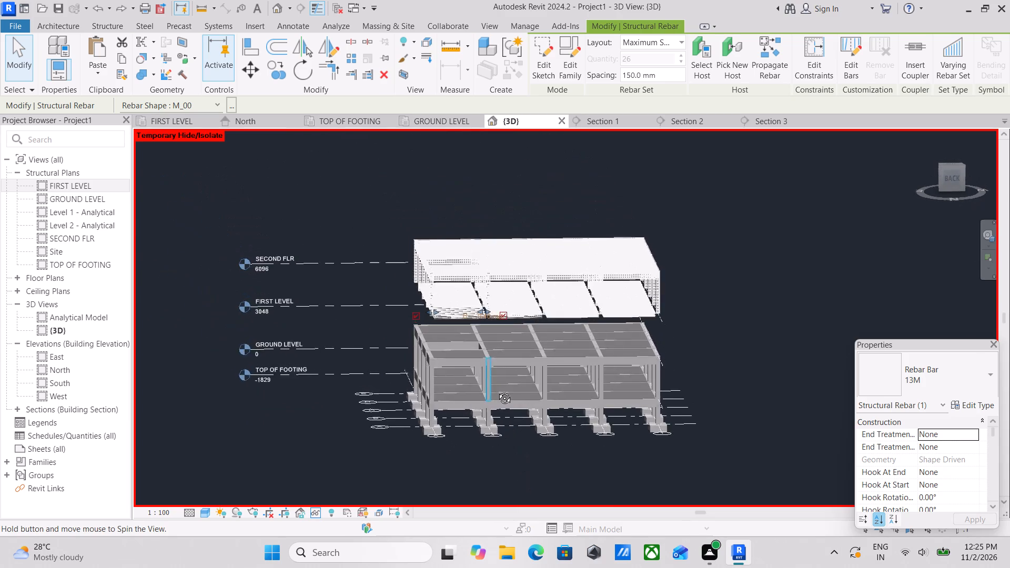
{"action": "middle_click_drag", "start_coordinate": [497, 390], "coordinate": [501, 390], "text": "shift"}
{"action": "scroll", "coordinate": [531, 319], "scroll_direction": "up", "scroll_amount": 3}
{"action": "left_click", "coordinate": [958, 184]}
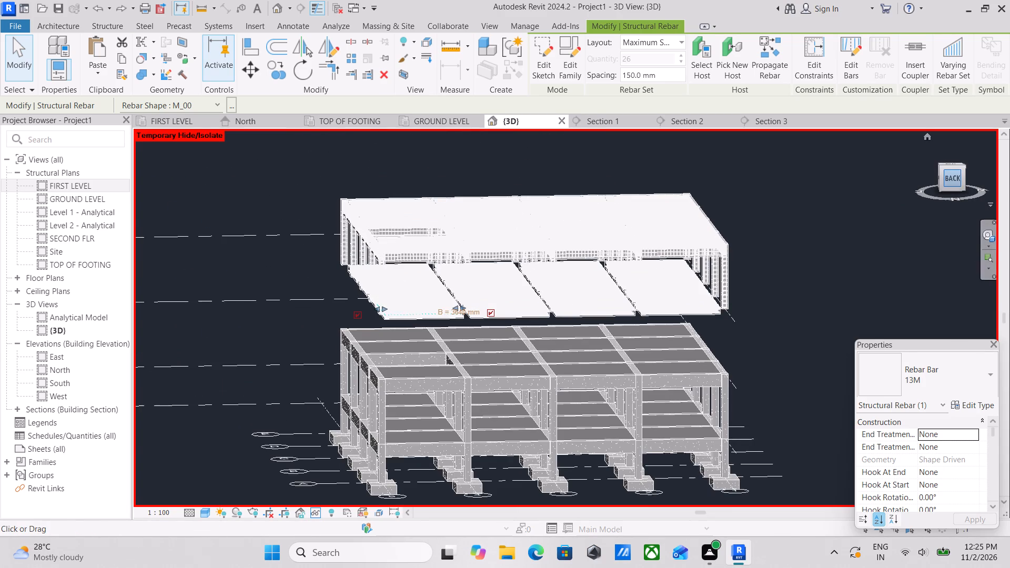
{"action": "key", "text": "Escape"}
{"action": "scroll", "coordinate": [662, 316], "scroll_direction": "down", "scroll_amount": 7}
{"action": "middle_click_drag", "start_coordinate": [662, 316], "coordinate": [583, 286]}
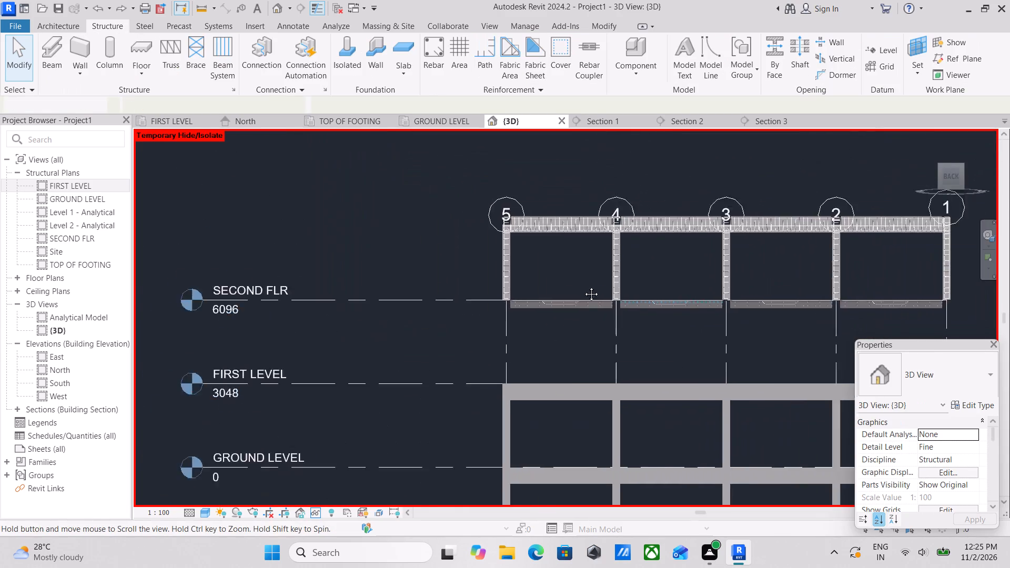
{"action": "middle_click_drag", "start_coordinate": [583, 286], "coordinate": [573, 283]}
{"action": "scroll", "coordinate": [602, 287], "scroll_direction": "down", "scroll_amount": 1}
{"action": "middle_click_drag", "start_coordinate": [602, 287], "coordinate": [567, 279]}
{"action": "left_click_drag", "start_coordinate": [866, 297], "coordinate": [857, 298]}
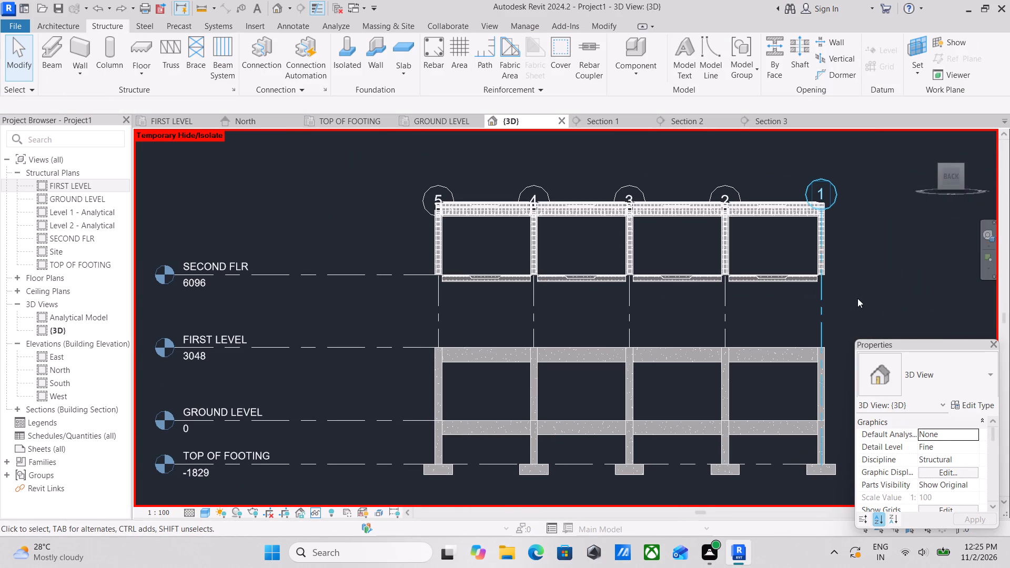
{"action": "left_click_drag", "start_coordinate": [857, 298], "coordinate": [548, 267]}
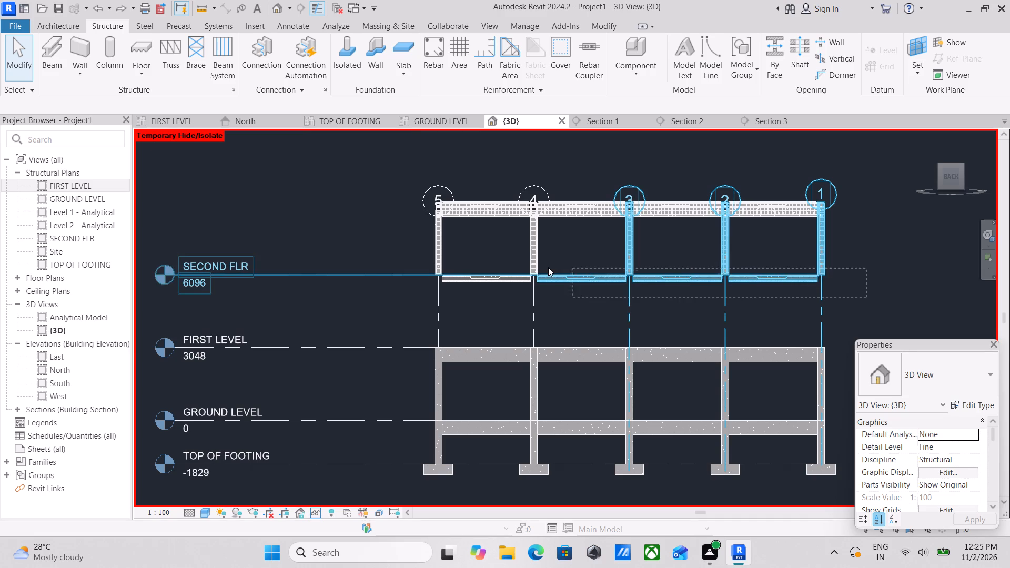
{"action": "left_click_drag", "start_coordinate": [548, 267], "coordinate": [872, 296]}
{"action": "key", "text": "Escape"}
Delete the copied slab elements and rebar between the column bases at SECOND FLR, along all four bays.
{"action": "scroll", "coordinate": [567, 271], "scroll_direction": "up", "scroll_amount": 2}
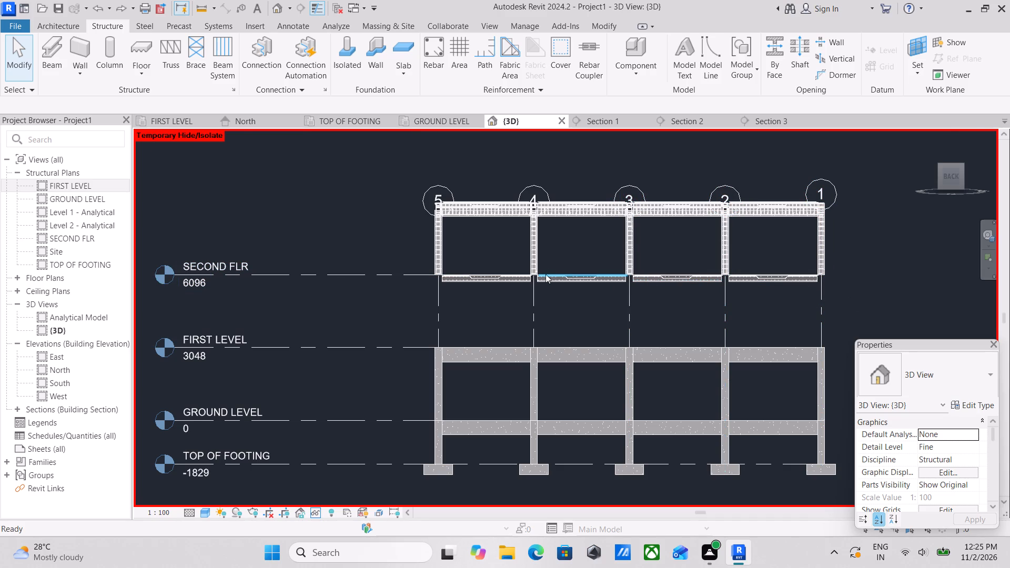
{"action": "scroll", "coordinate": [546, 274], "scroll_direction": "up", "scroll_amount": 1}
{"action": "left_click_drag", "start_coordinate": [315, 244], "coordinate": [1009, 336]}
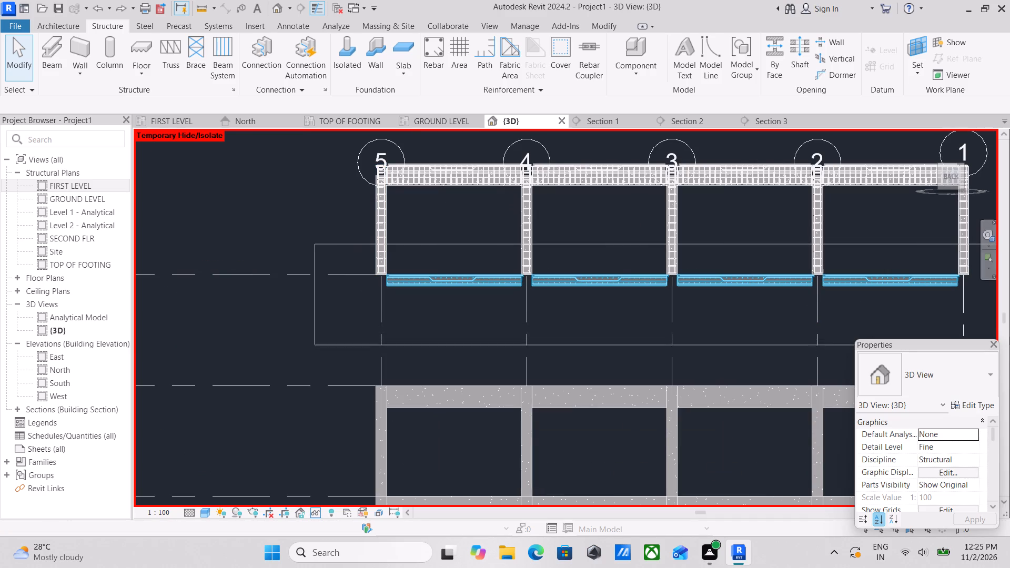
{"action": "left_click_drag", "start_coordinate": [1009, 336], "coordinate": [994, 331]}
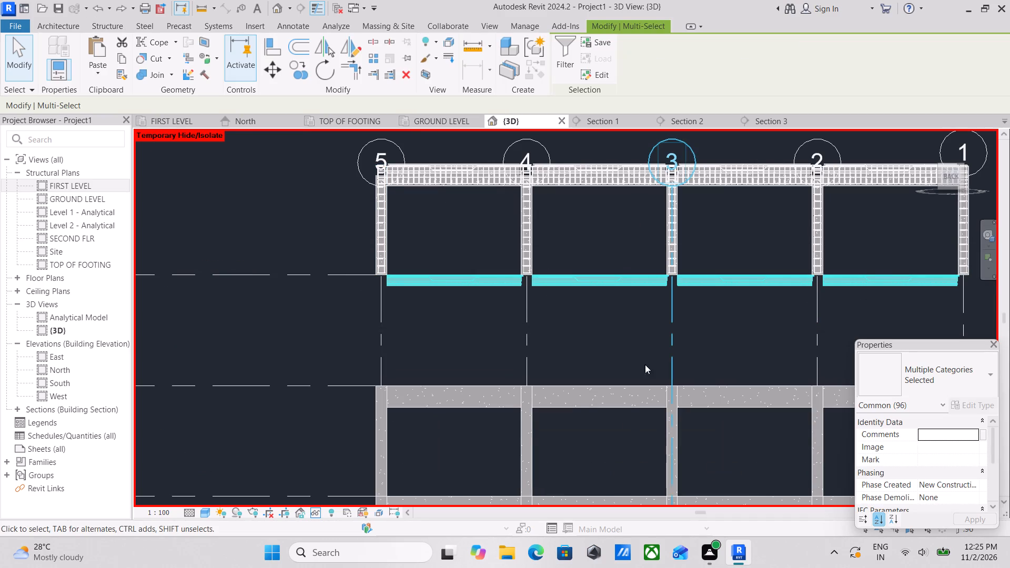
{"action": "right_click", "coordinate": [617, 238]}
{"action": "left_click", "coordinate": [669, 331]}
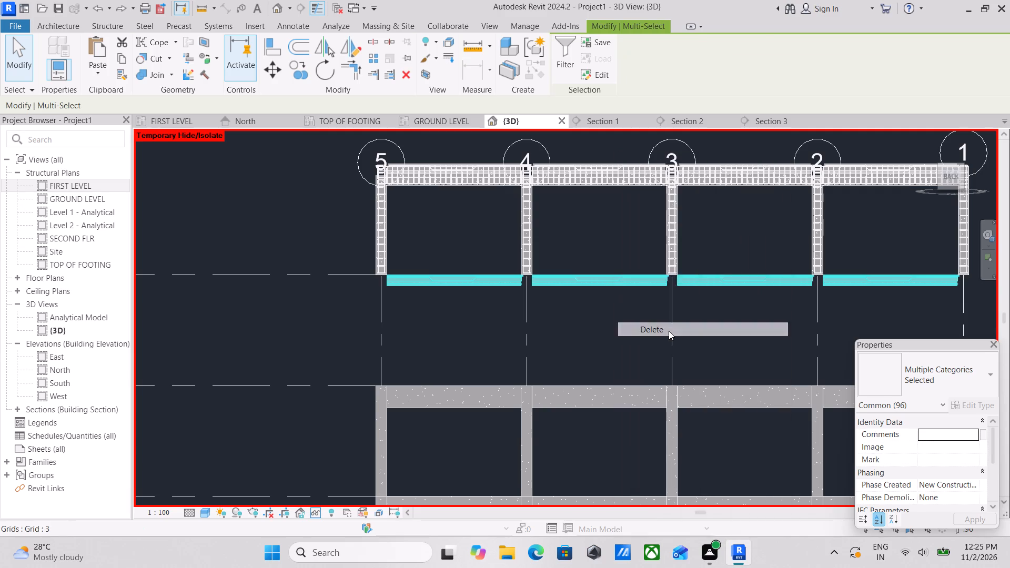
{"action": "scroll", "coordinate": [669, 331], "scroll_direction": "down", "scroll_amount": 4}
{"action": "middle_click", "coordinate": [672, 332]}
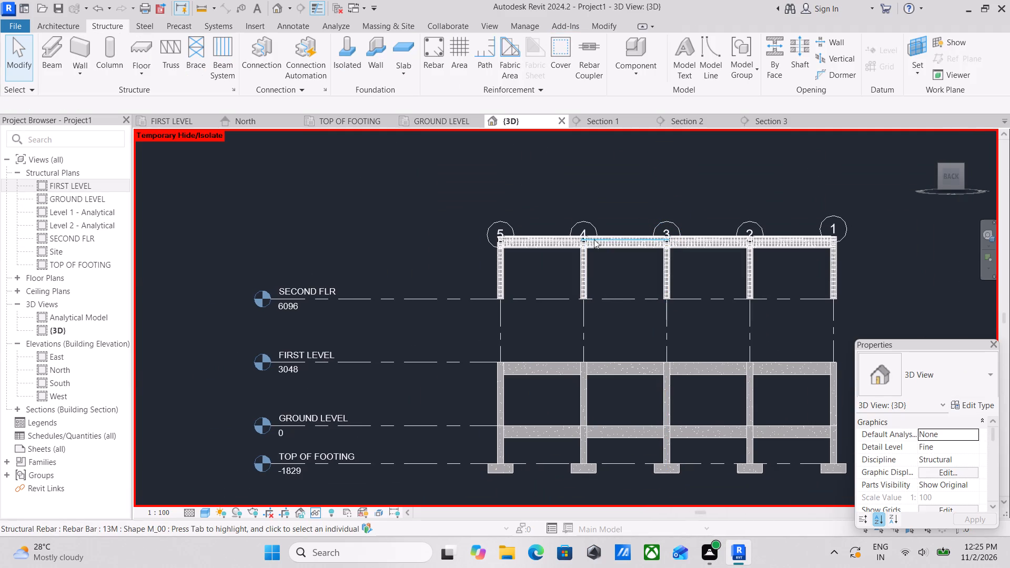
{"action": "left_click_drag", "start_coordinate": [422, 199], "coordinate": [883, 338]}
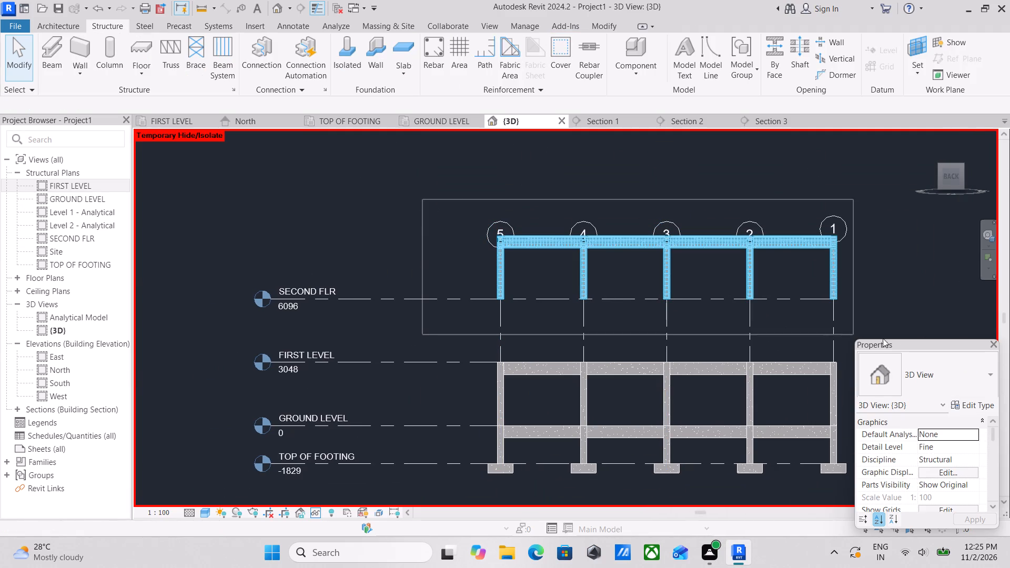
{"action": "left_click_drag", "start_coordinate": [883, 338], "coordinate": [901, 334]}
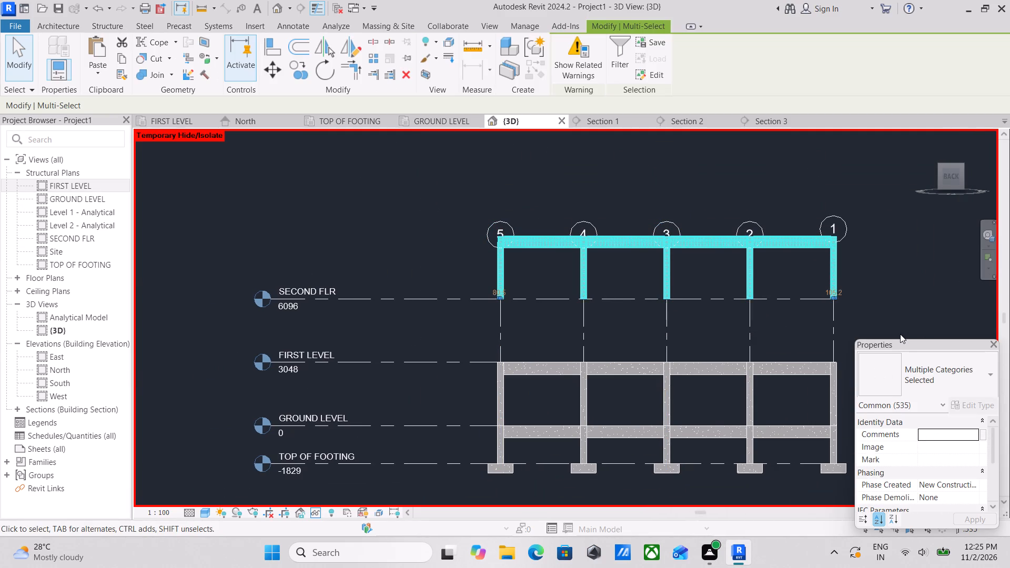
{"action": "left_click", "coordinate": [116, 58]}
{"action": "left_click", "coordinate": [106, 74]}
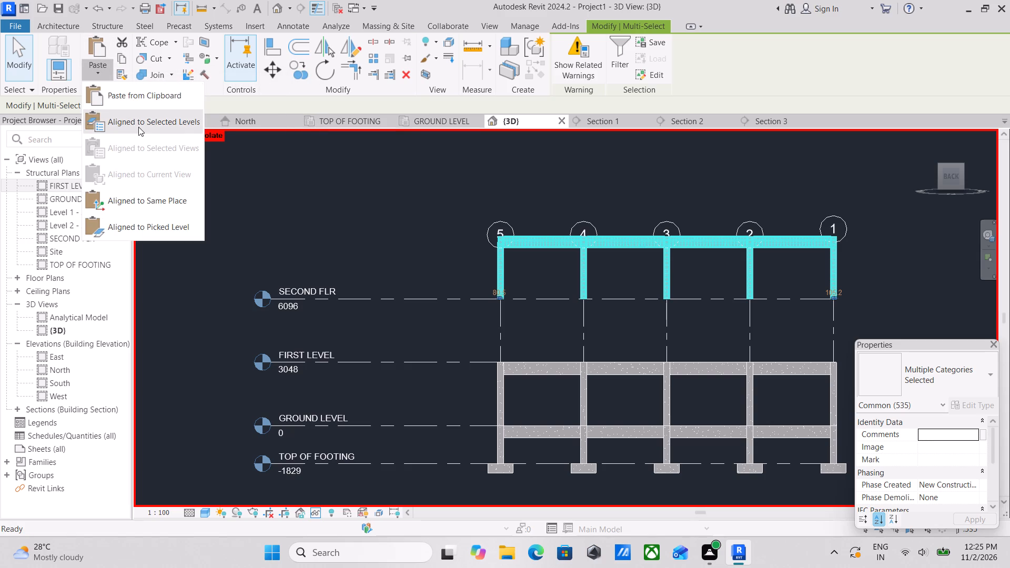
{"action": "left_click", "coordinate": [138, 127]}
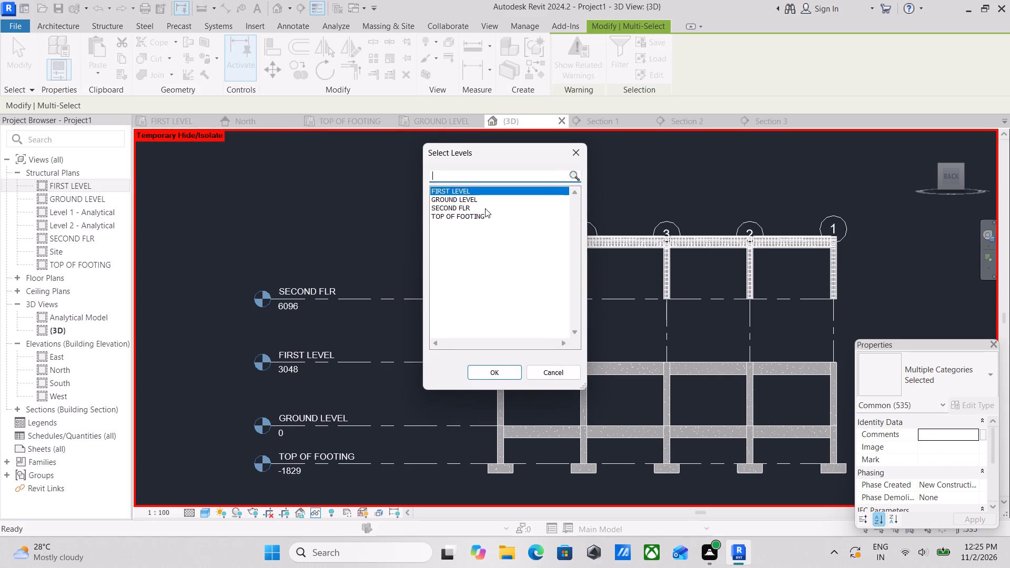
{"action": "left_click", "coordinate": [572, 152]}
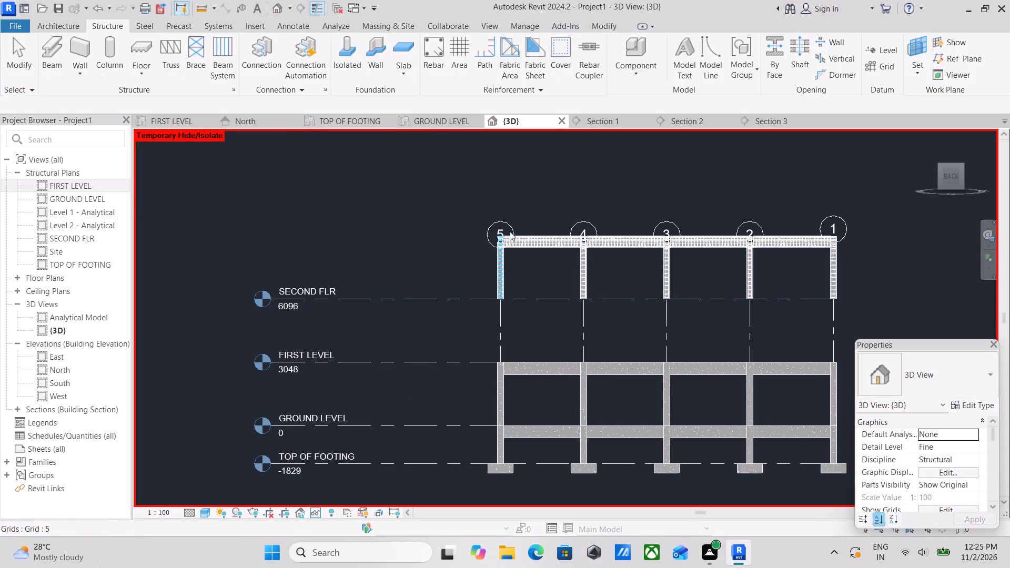
Copy all columns, beams and rebar above SECOND FLR and paste them aligned to FIRST LEVEL.
{"action": "left_click_drag", "start_coordinate": [445, 185], "coordinate": [864, 323]}
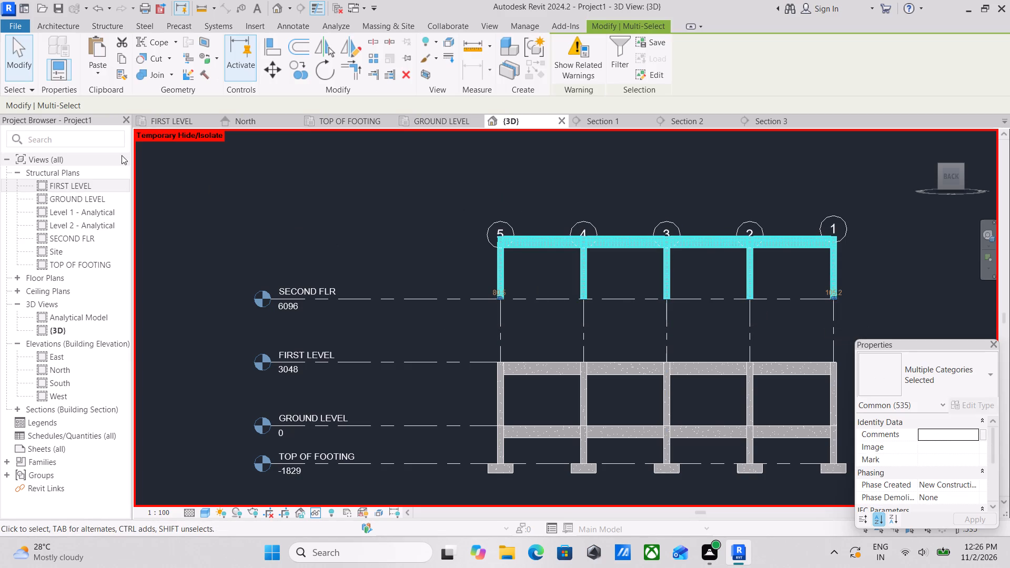
{"action": "left_click", "coordinate": [117, 52]}
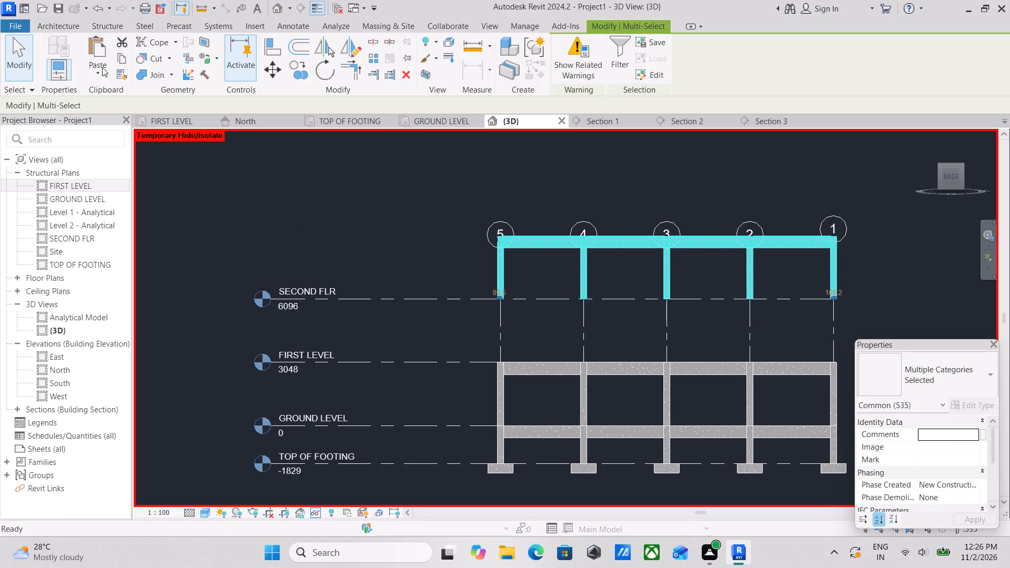
{"action": "left_click", "coordinate": [102, 68]}
{"action": "left_click", "coordinate": [123, 125]}
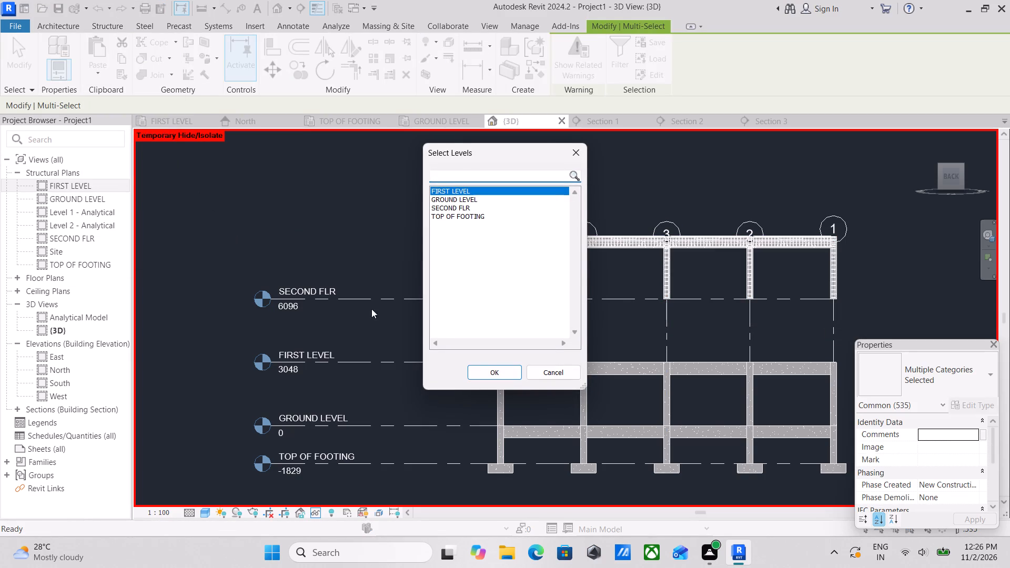
{"action": "left_click", "coordinate": [463, 205]}
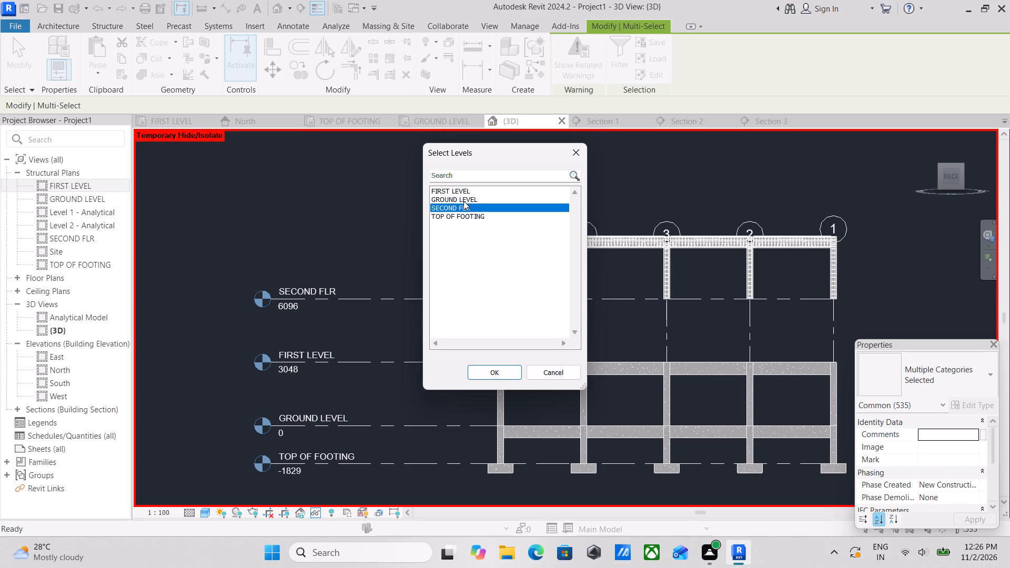
{"action": "left_click", "coordinate": [465, 193]}
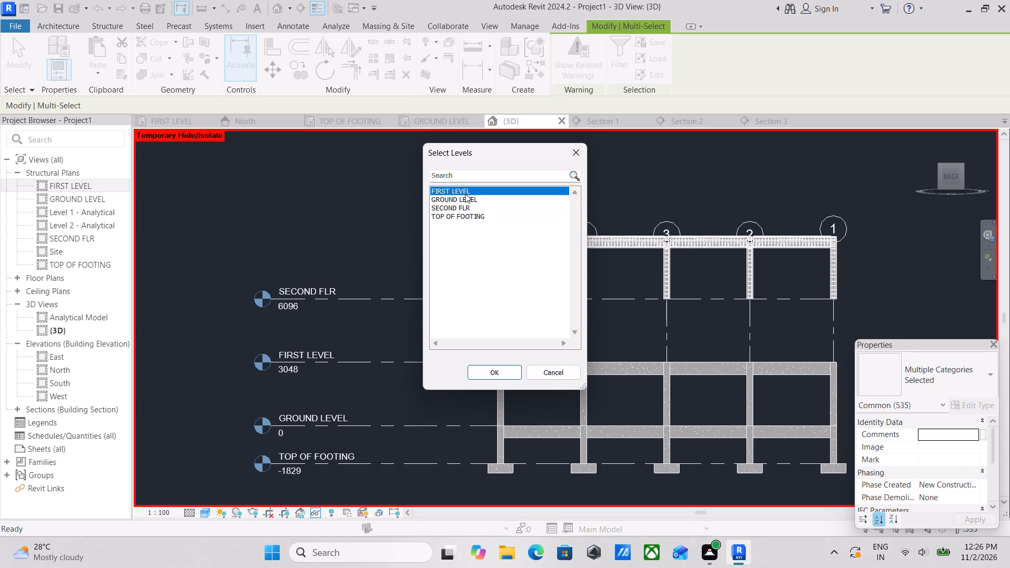
{"action": "left_click", "coordinate": [499, 373]}
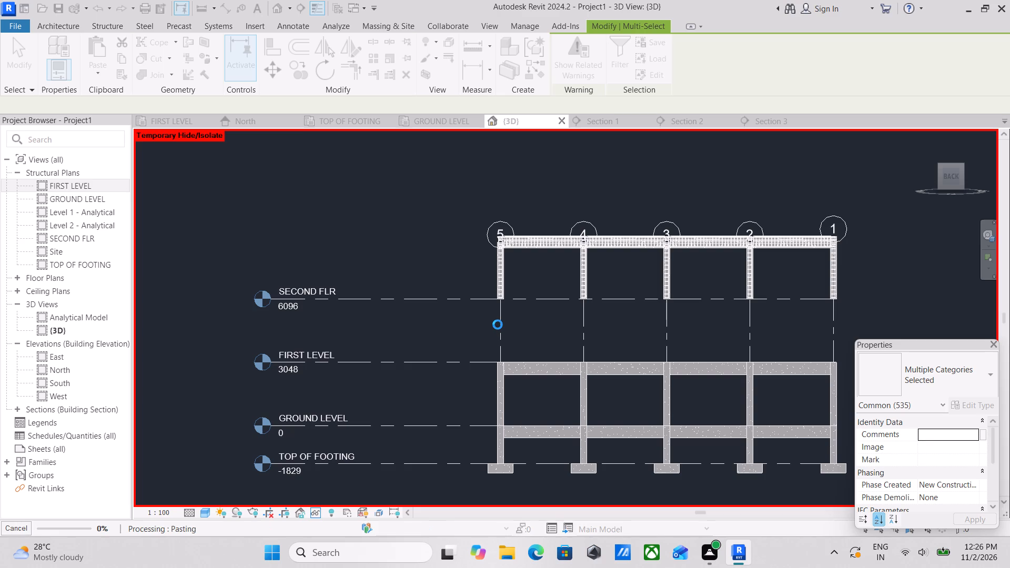
{"action": "scroll", "coordinate": [499, 323], "scroll_direction": "down", "scroll_amount": 2}
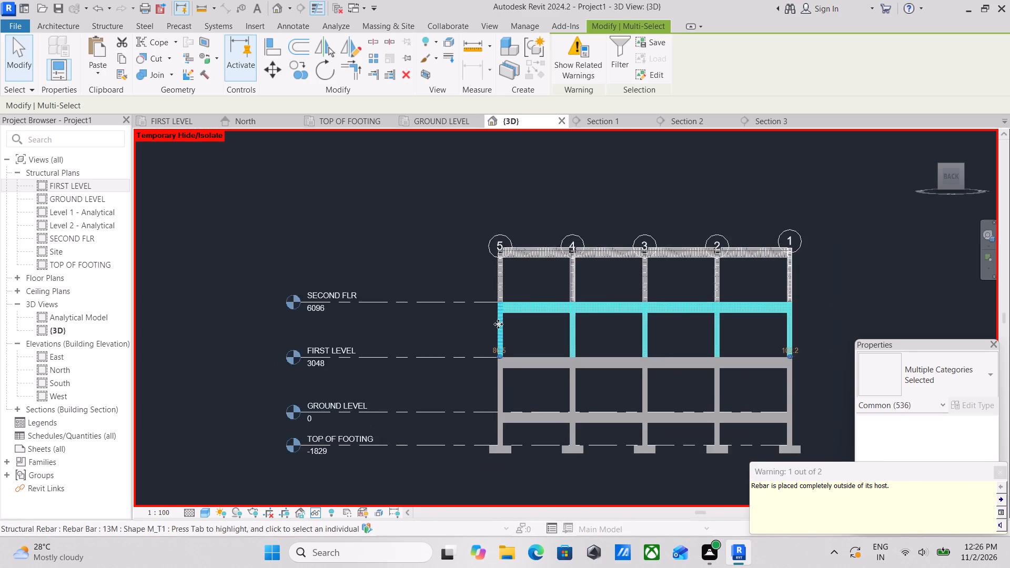
{"action": "scroll", "coordinate": [451, 299], "scroll_direction": "down", "scroll_amount": 3}
{"action": "scroll", "coordinate": [511, 313], "scroll_direction": "down", "scroll_amount": 3}
{"action": "key", "text": "Escape"}
Examine the pasted storey between FIRST LEVEL and SECOND FLR, with its slab and column rebar, in an orbited 3D view.
{"action": "scroll", "coordinate": [528, 336], "scroll_direction": "down", "scroll_amount": 2}
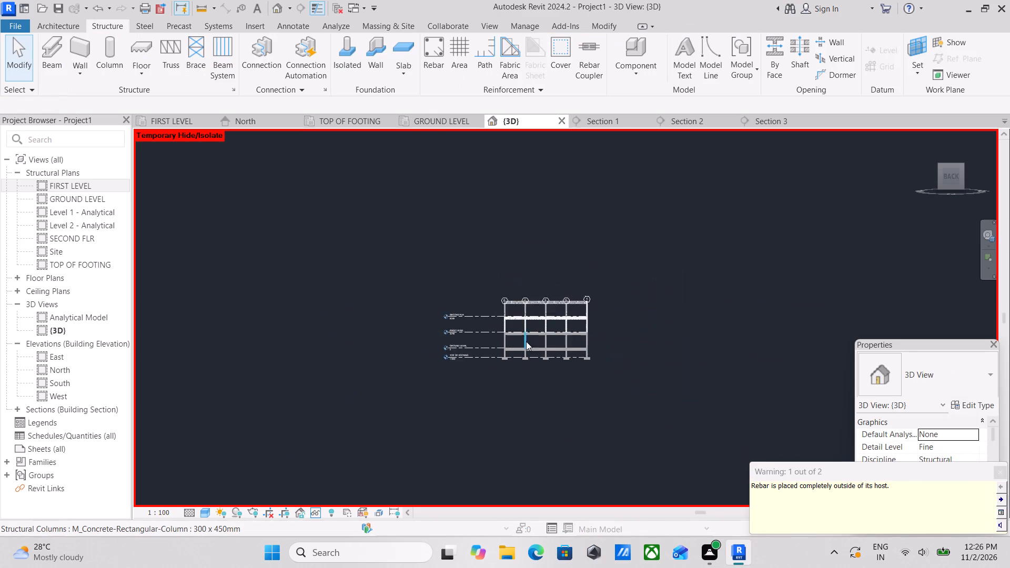
{"action": "scroll", "coordinate": [526, 341], "scroll_direction": "up", "scroll_amount": 10}
{"action": "middle_click_drag", "start_coordinate": [504, 338], "coordinate": [437, 381], "text": "shift"}
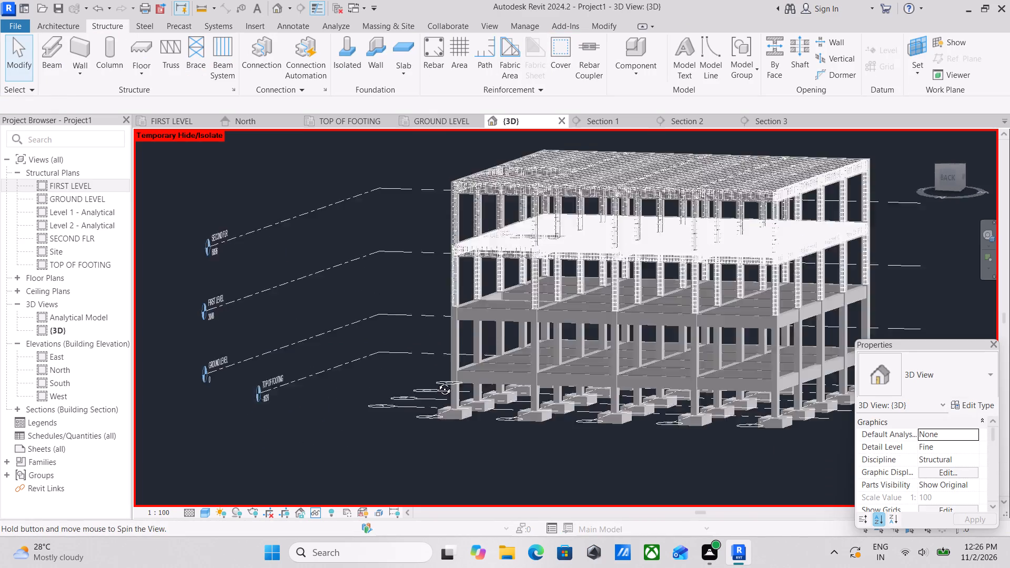
{"action": "middle_click_drag", "start_coordinate": [437, 381], "coordinate": [343, 409], "text": "shift"}
{"action": "middle_click_drag", "start_coordinate": [478, 322], "coordinate": [409, 347]}
{"action": "key", "text": "Escape"}
{"action": "scroll", "coordinate": [490, 289], "scroll_direction": "up", "scroll_amount": 2}
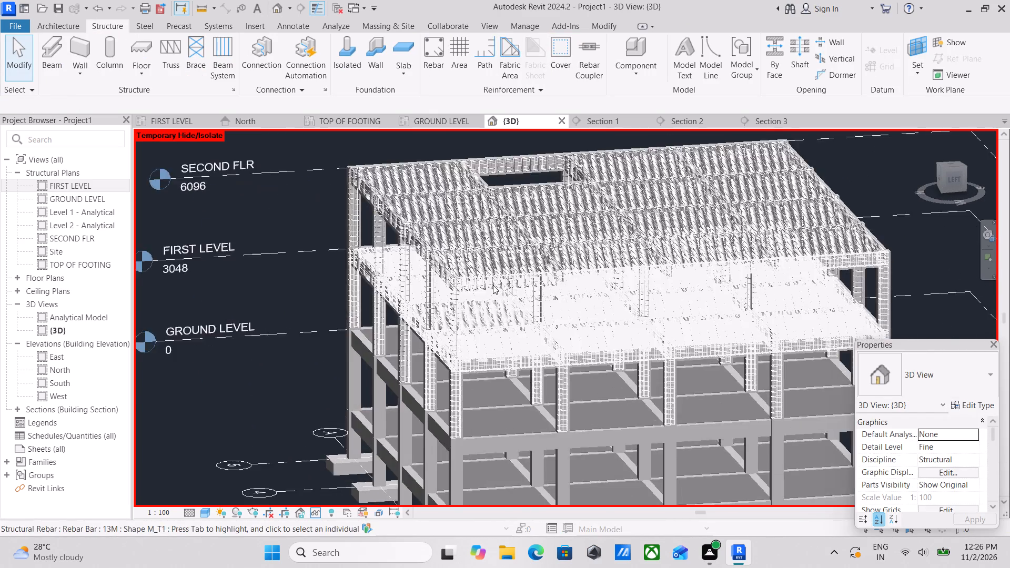
{"action": "scroll", "coordinate": [493, 285], "scroll_direction": "down", "scroll_amount": 4}
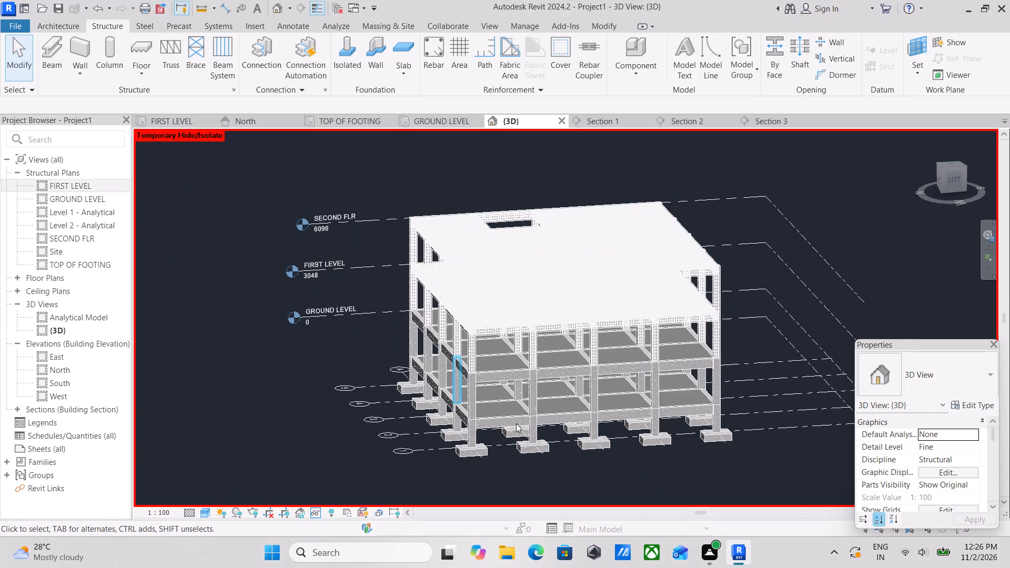